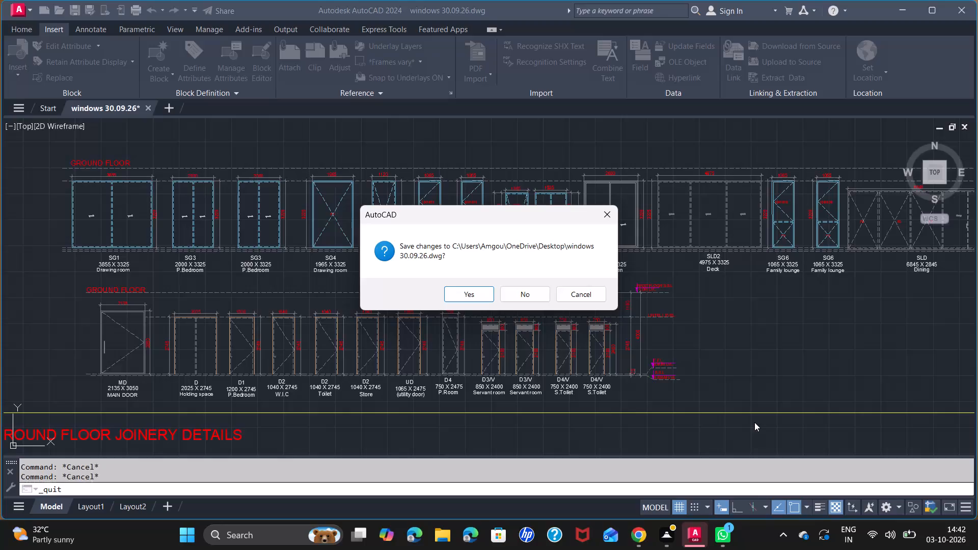
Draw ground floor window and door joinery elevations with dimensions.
Save the changes to the windows 30.09.26 drawing while closing the program.
{"action": "left_click", "coordinate": [469, 297]}
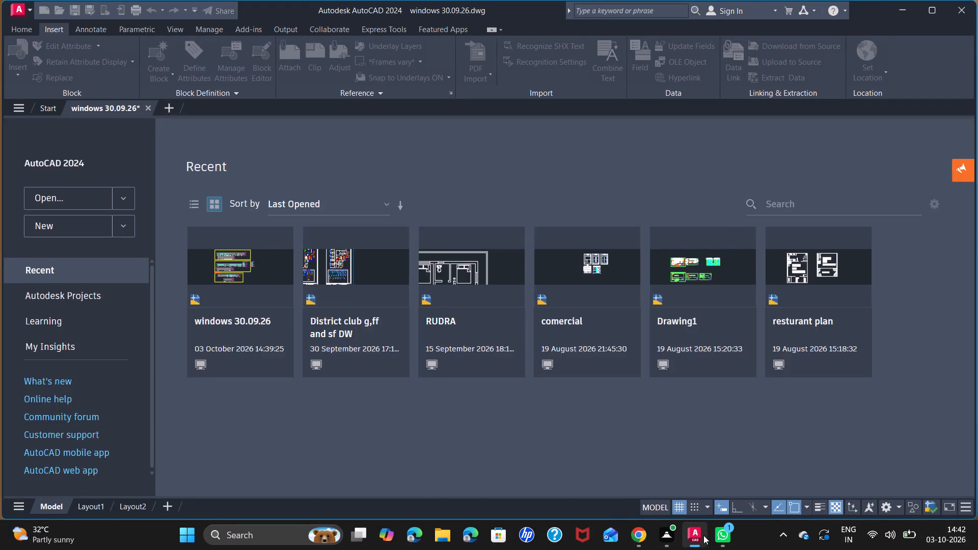
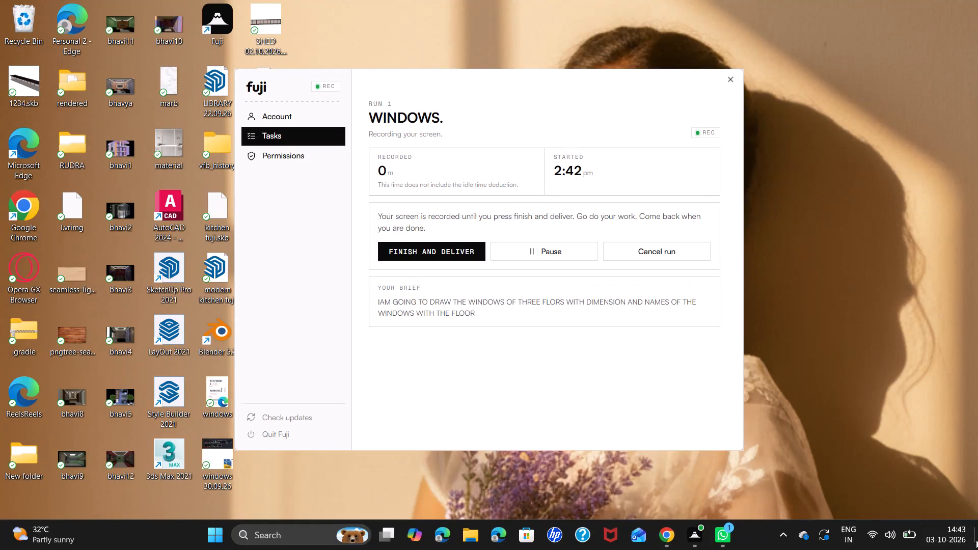
Launch AutoCAD 2024 from the desktop and start a new blank drawing.
{"action": "left_click", "coordinate": [971, 543]}
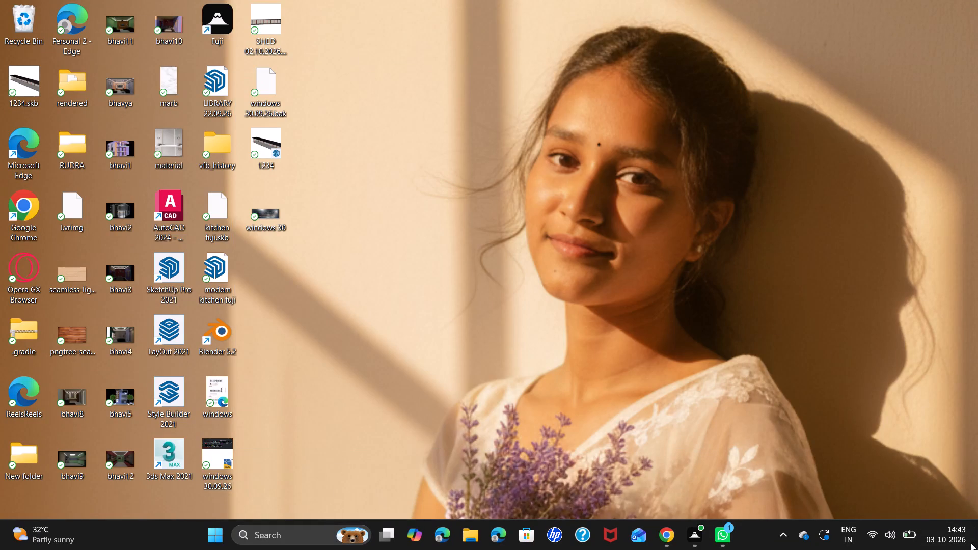
{"action": "double_click", "coordinate": [159, 204]}
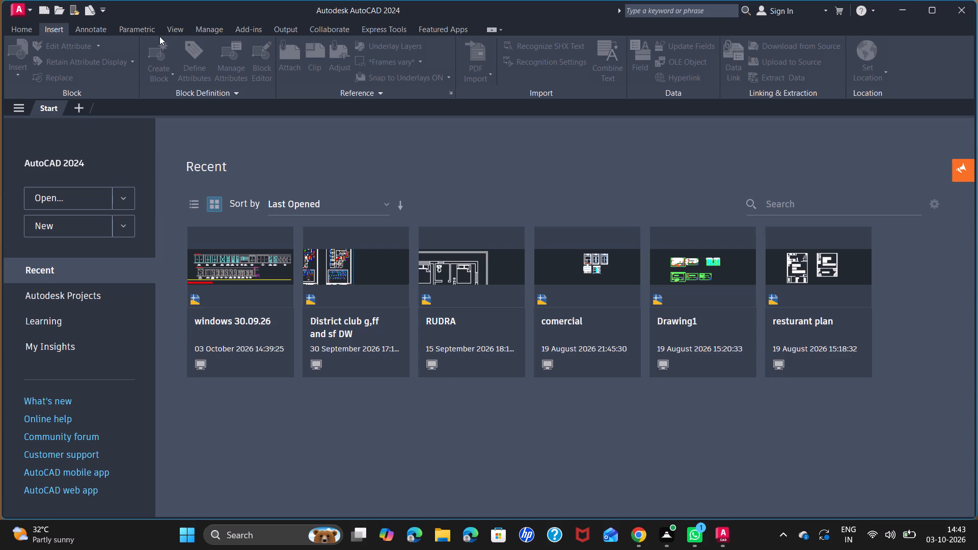
{"action": "left_click", "coordinate": [70, 199]}
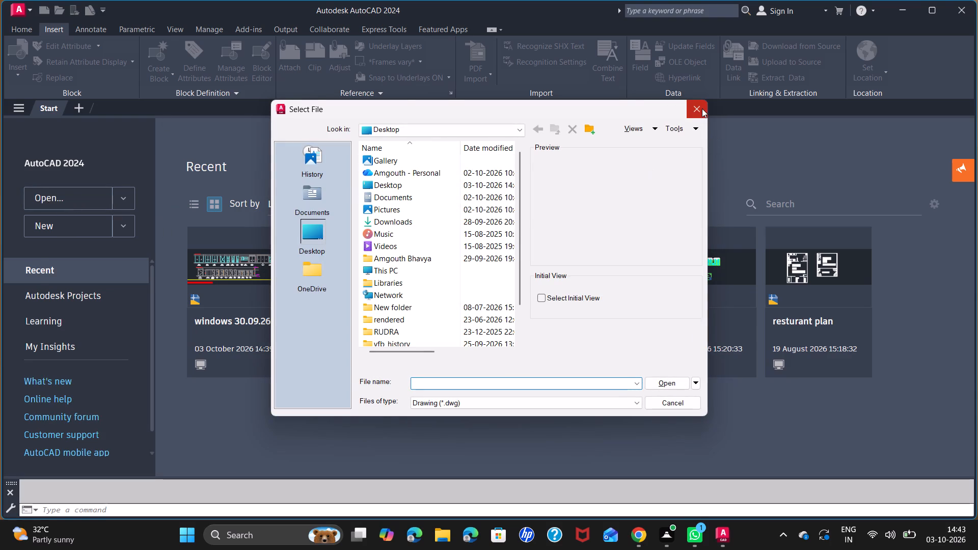
{"action": "left_click", "coordinate": [702, 108]}
{"action": "left_click", "coordinate": [93, 228]}
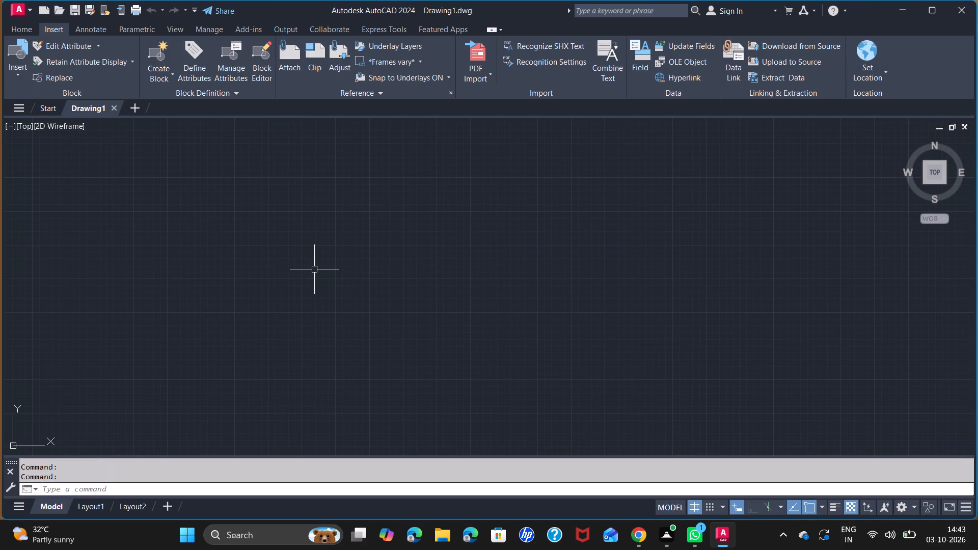
Check the length type, precision and insertion scale in the drawing units settings.
{"action": "scroll", "coordinate": [220, 196], "scroll_direction": "up", "scroll_amount": 1}
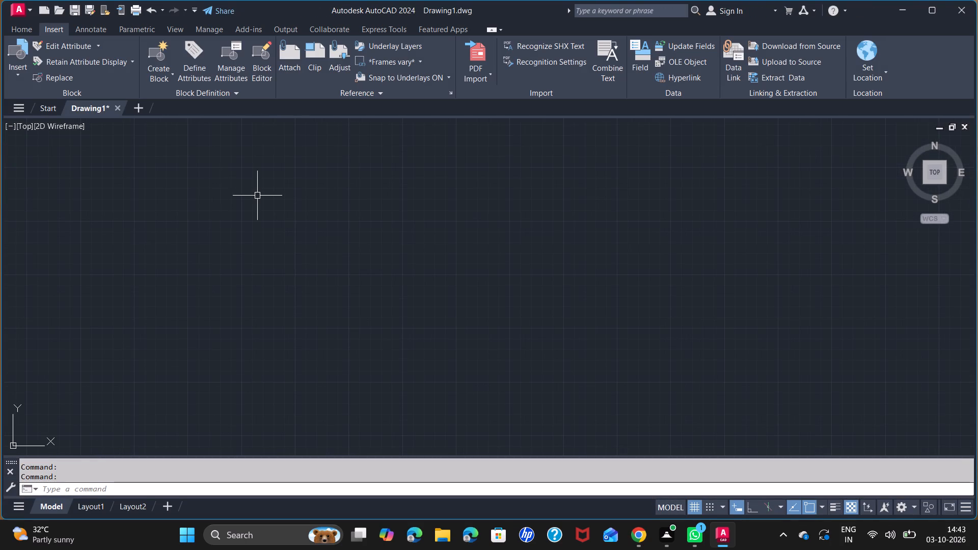
{"action": "middle_click_drag", "start_coordinate": [257, 196], "coordinate": [246, 265]}
{"action": "middle_click_drag", "start_coordinate": [246, 265], "coordinate": [242, 281]}
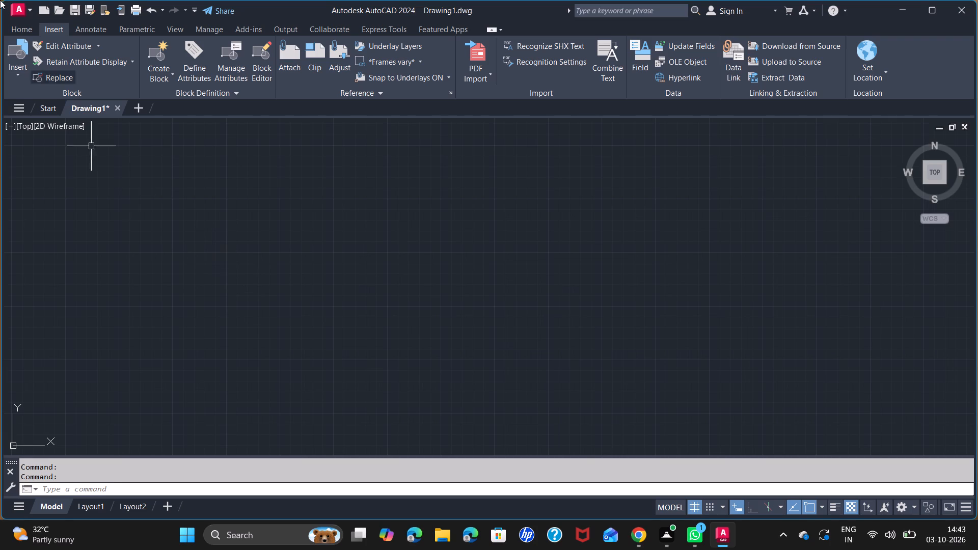
{"action": "left_click", "coordinate": [20, 31]}
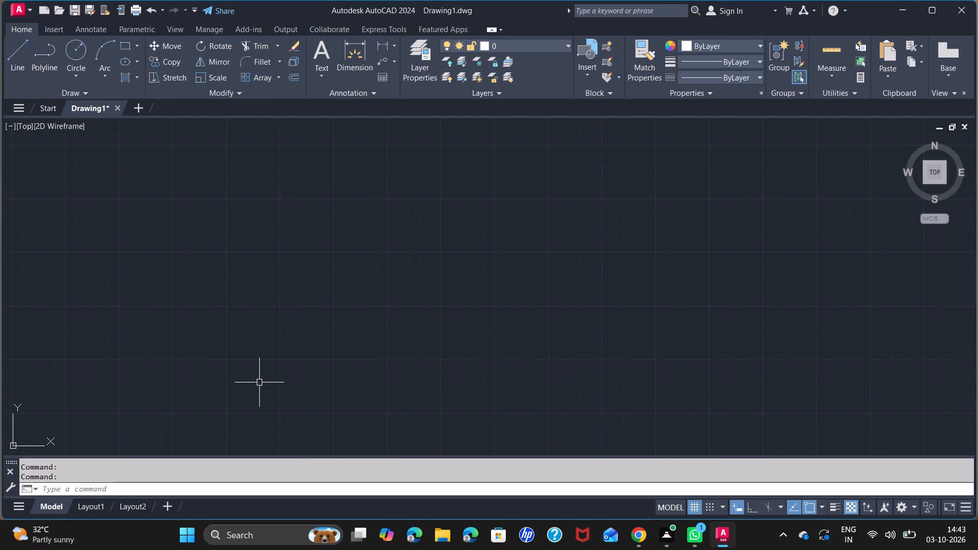
{"action": "type", "text": "UN"}
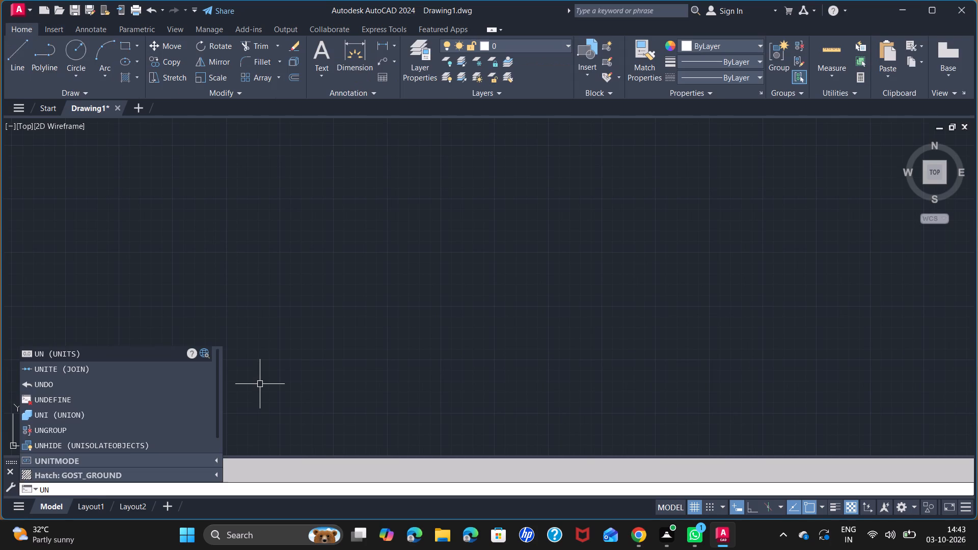
{"action": "key", "text": "Return"}
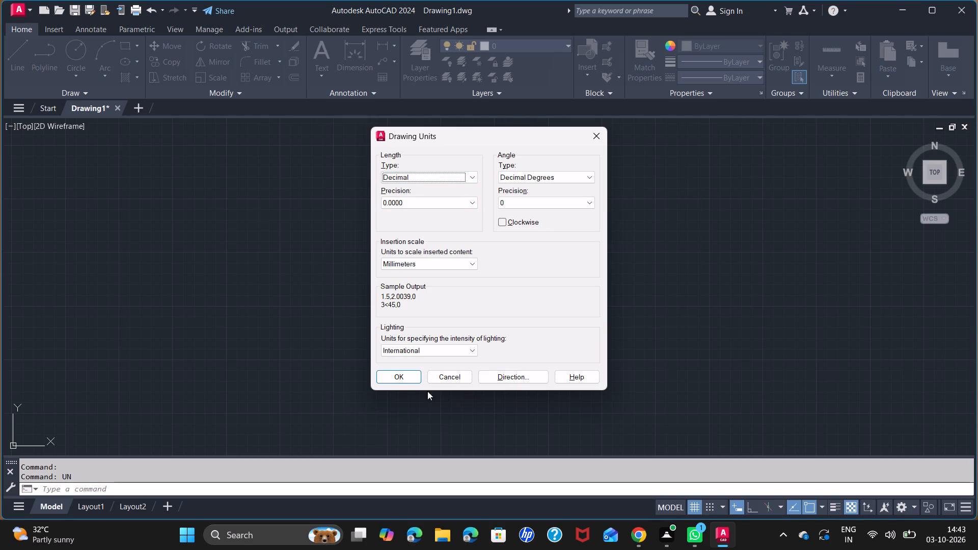
{"action": "left_click", "coordinate": [396, 374]}
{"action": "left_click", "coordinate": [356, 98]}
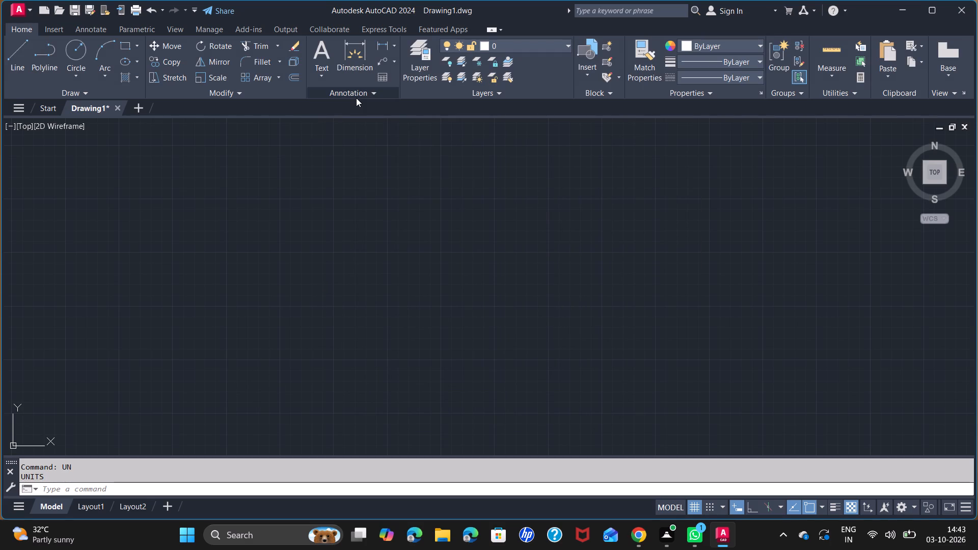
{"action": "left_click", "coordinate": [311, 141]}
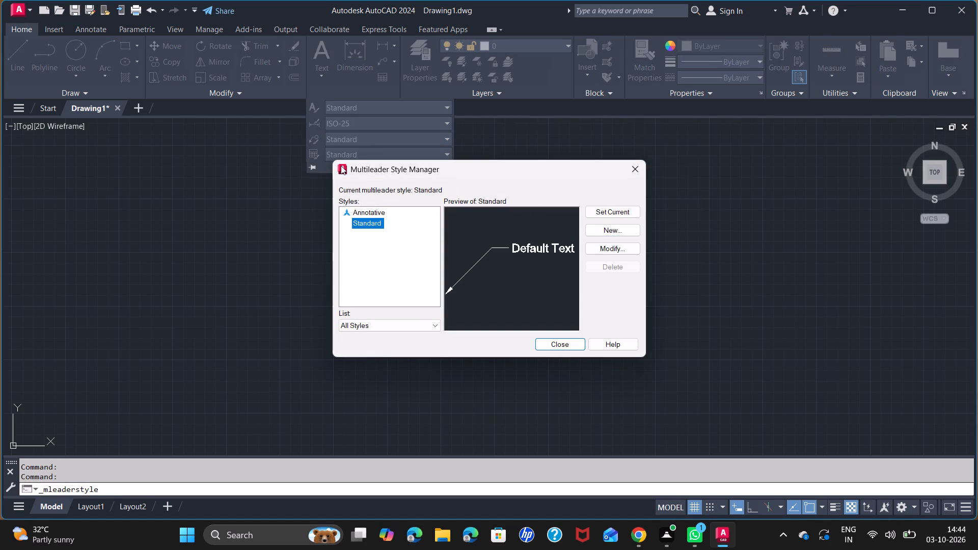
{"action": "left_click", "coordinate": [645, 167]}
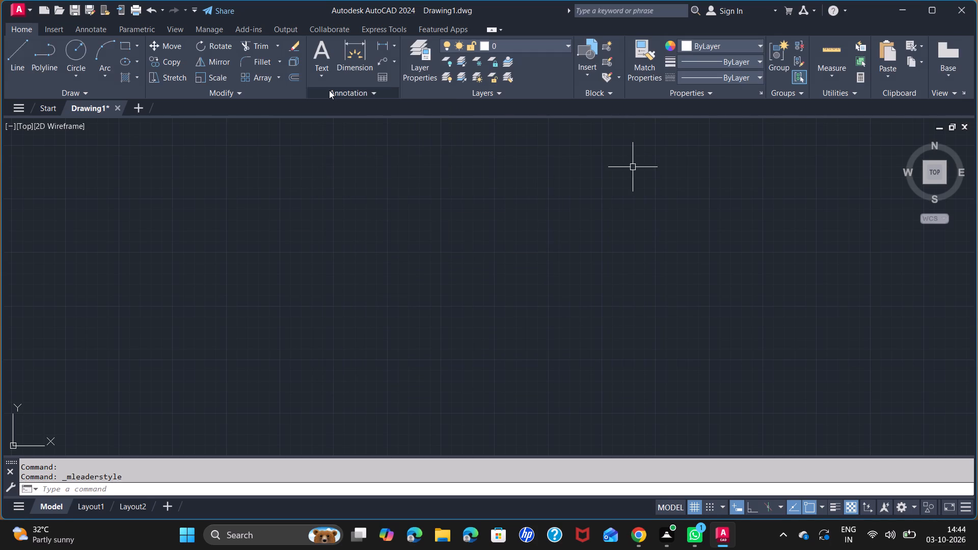
Modify the ISO-25 dimension style to use a text height of 100.
{"action": "left_click", "coordinate": [329, 90]}
{"action": "left_click", "coordinate": [315, 120]}
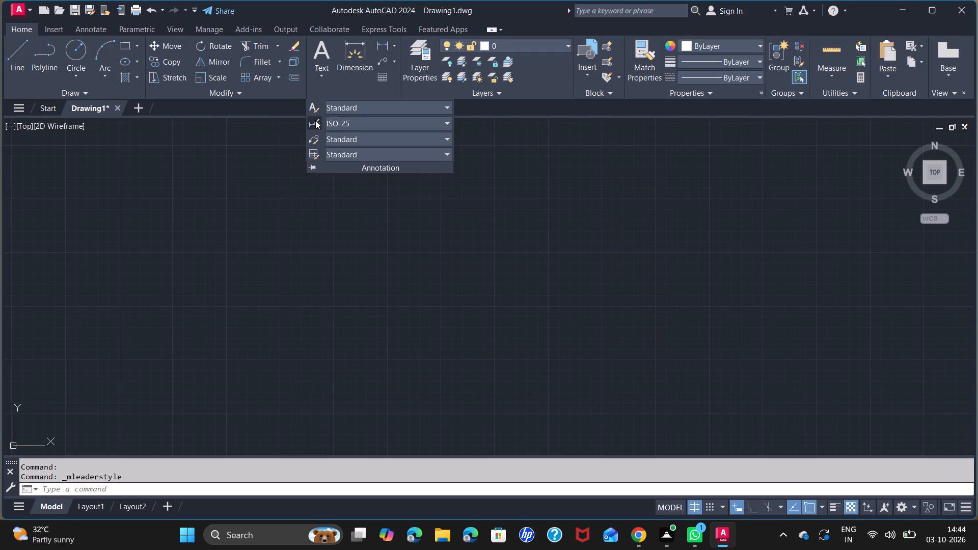
{"action": "left_click", "coordinate": [638, 237]}
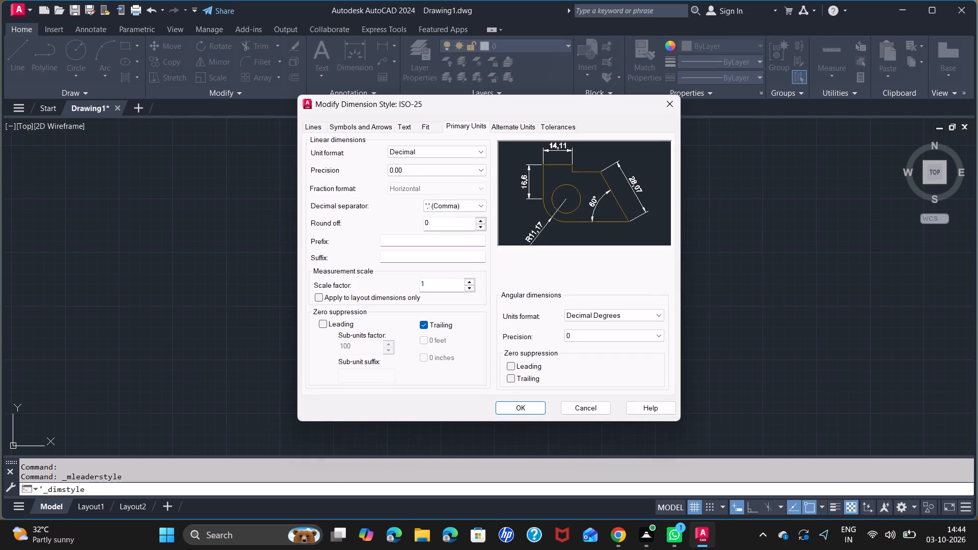
{"action": "left_click", "coordinate": [421, 127]}
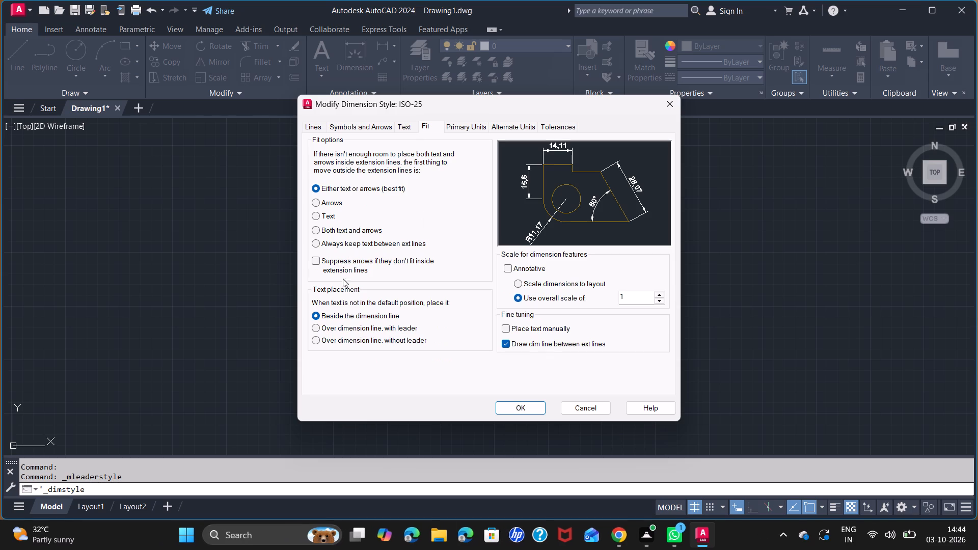
{"action": "left_click", "coordinate": [410, 132]}
{"action": "left_click", "coordinate": [457, 214]}
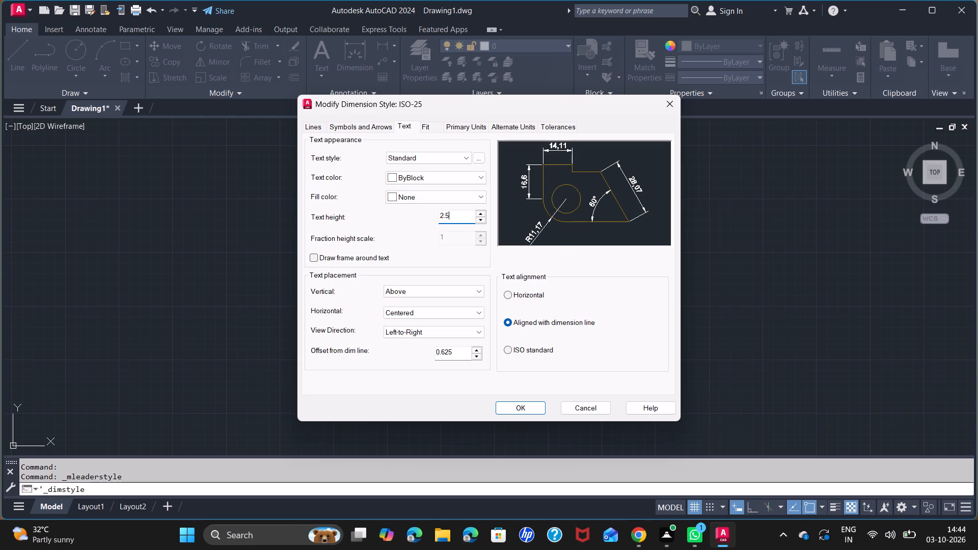
{"action": "key", "text": "BackSpace"}
{"action": "key", "text": "BackSpace"}
{"action": "key", "text": "BackSpace"}
{"action": "key", "text": "BackSpace"}
{"action": "key", "text": "End"}
{"action": "key", "text": "Insert"}
{"action": "key", "text": "Insert"}
{"action": "key", "text": "Return"}
{"action": "type", "text": "100"}
{"action": "key", "text": "Return"}
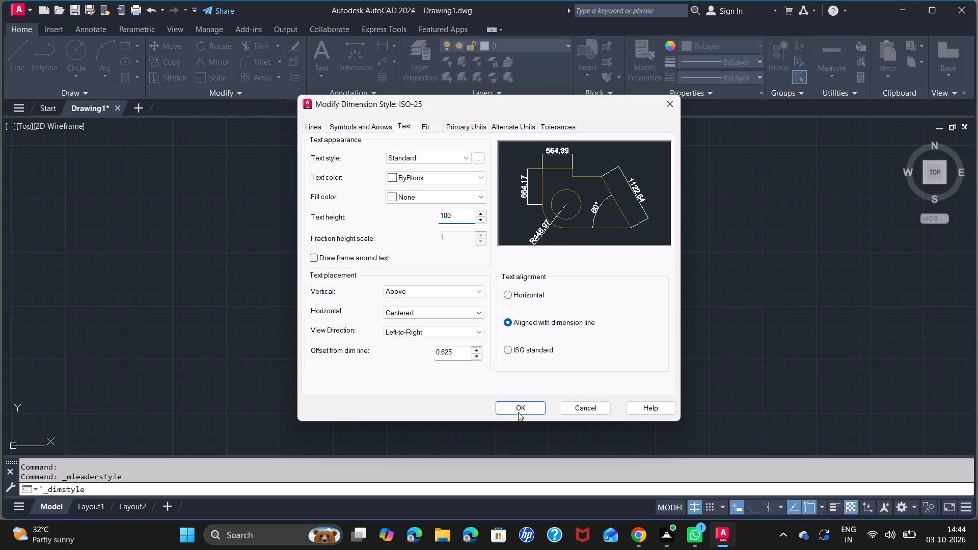
{"action": "left_click", "coordinate": [519, 408]}
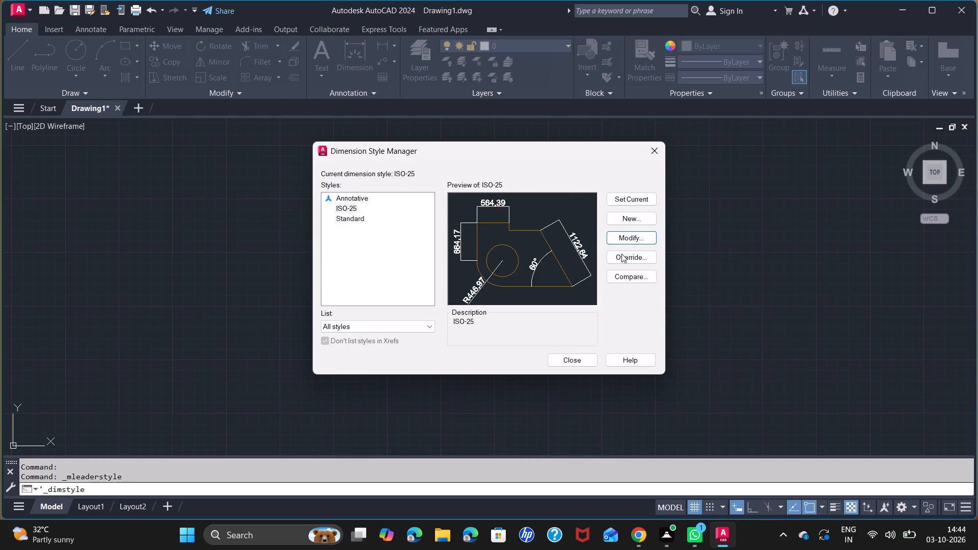
Set the arrow size of the ISO-25 dimension style to 100.
{"action": "left_click", "coordinate": [639, 236]}
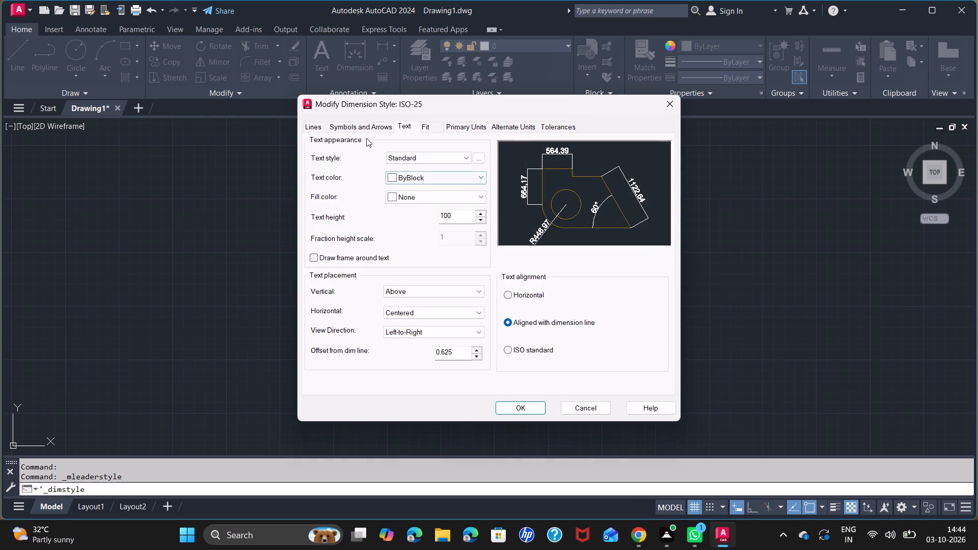
{"action": "left_click", "coordinate": [368, 126]}
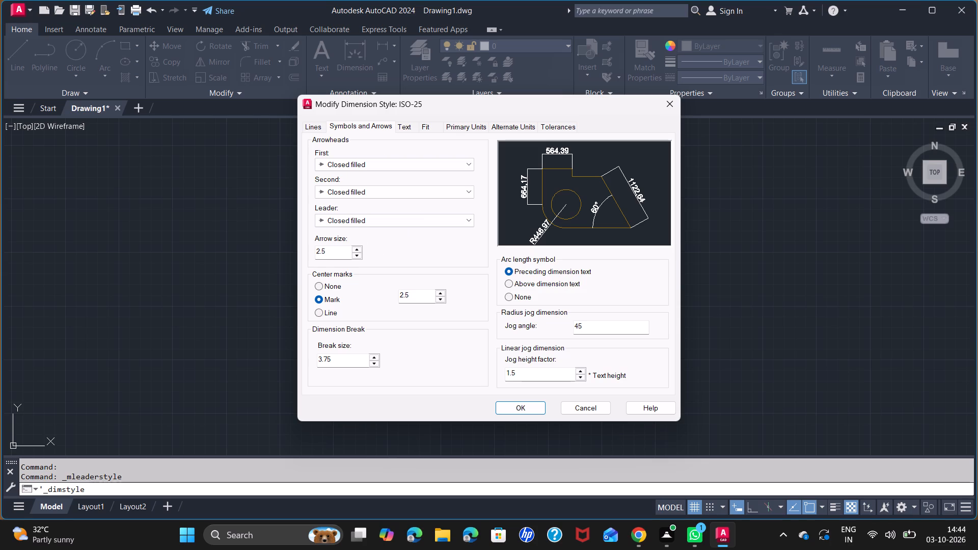
{"action": "left_click", "coordinate": [329, 254]}
{"action": "key", "text": "BackSpace"}
{"action": "key", "text": "BackSpace"}
{"action": "type", "text": "100"}
{"action": "key", "text": "BackSpace"}
{"action": "key", "text": "BackSpace"}
{"action": "key", "text": "BackSpace"}
{"action": "key", "text": "BackSpace"}
{"action": "type", "text": "100"}
{"action": "key", "text": "Return"}
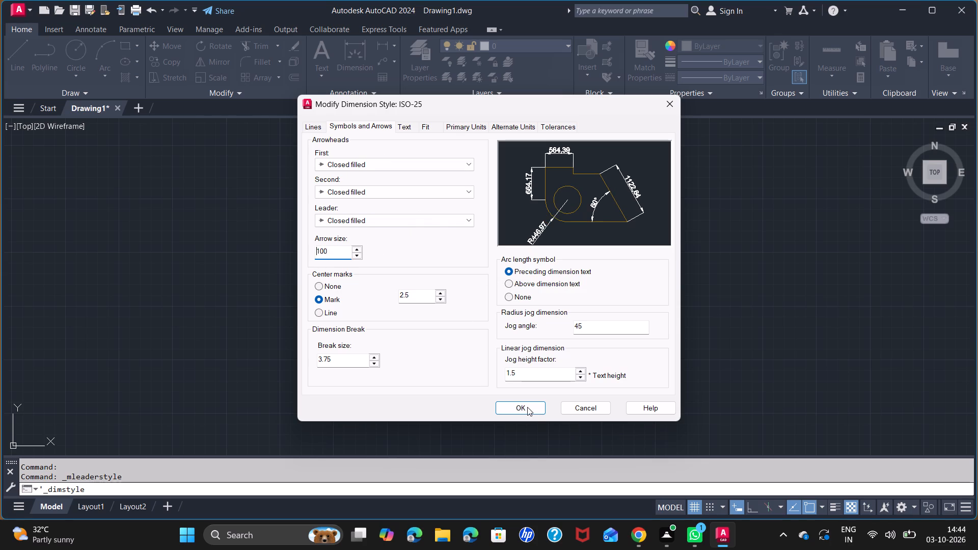
{"action": "left_click", "coordinate": [527, 407]}
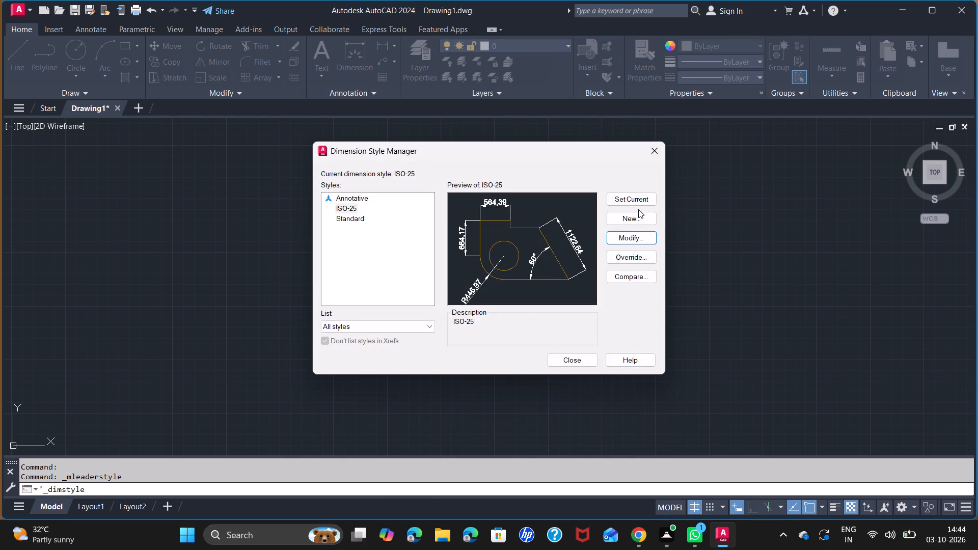
Set ISO-25 as the current dimension style and close the style manager.
{"action": "left_click", "coordinate": [637, 199]}
{"action": "left_click", "coordinate": [575, 359]}
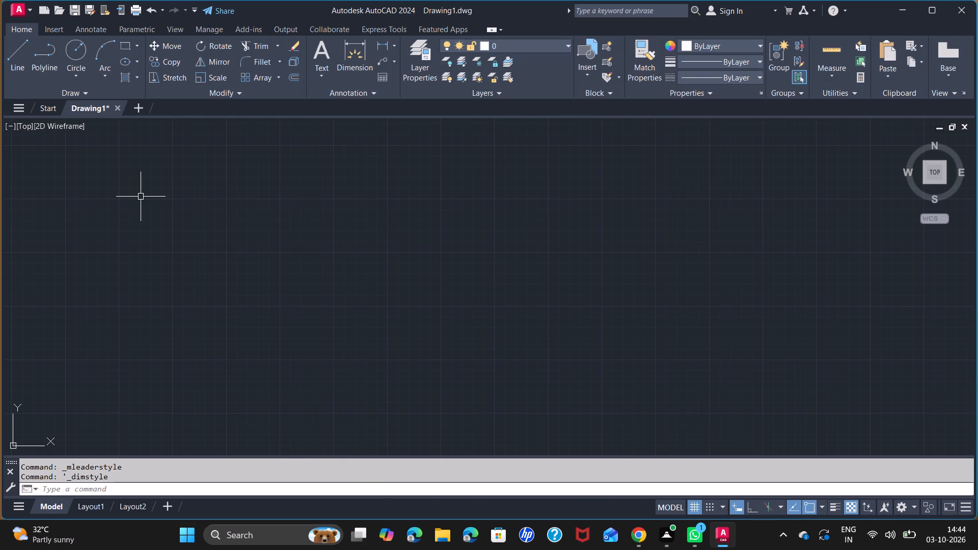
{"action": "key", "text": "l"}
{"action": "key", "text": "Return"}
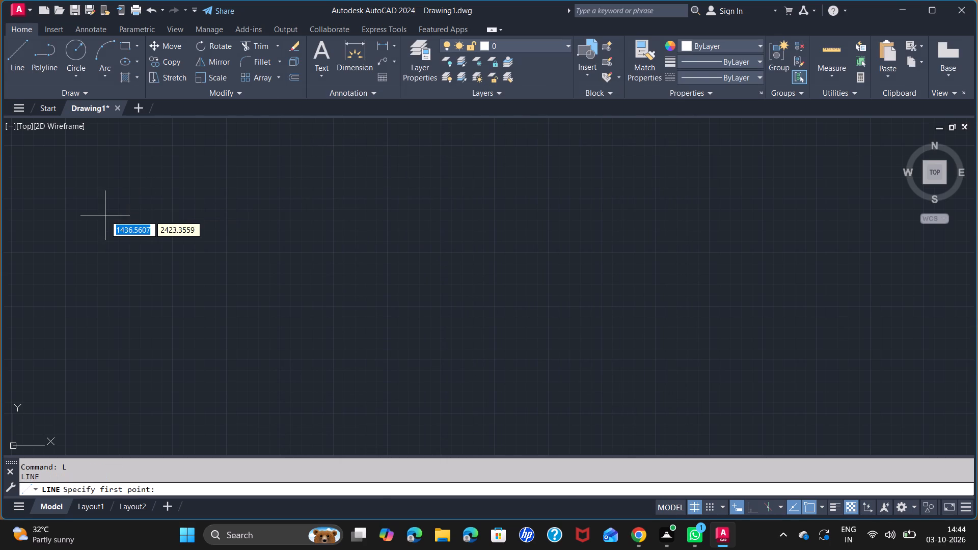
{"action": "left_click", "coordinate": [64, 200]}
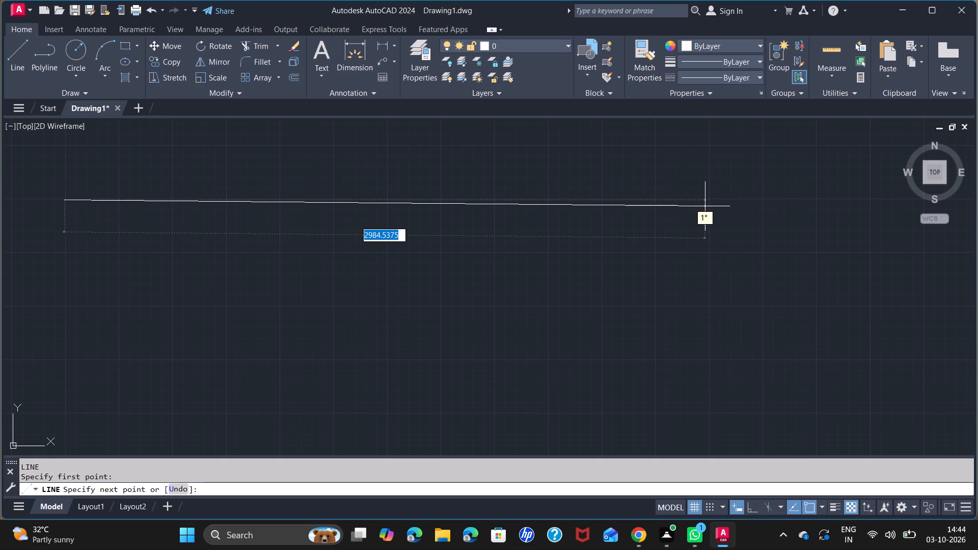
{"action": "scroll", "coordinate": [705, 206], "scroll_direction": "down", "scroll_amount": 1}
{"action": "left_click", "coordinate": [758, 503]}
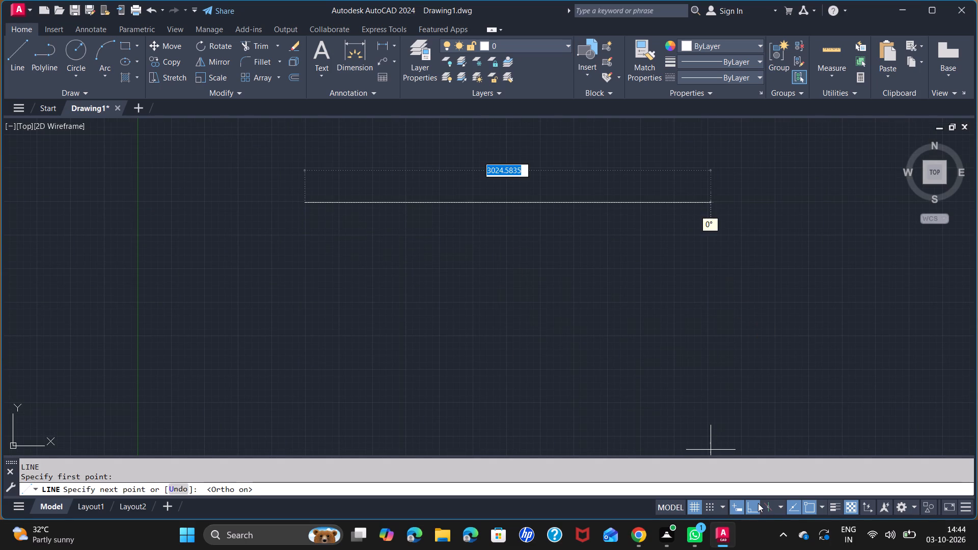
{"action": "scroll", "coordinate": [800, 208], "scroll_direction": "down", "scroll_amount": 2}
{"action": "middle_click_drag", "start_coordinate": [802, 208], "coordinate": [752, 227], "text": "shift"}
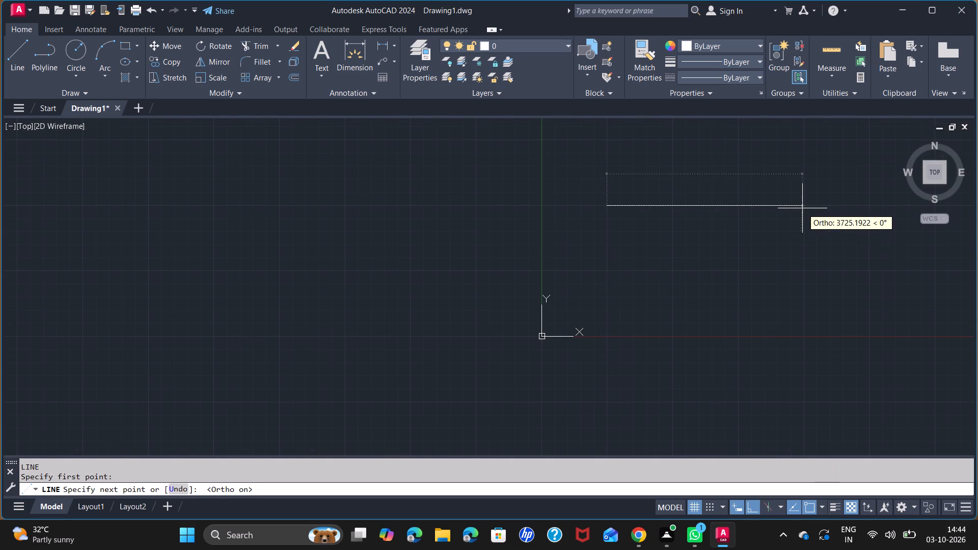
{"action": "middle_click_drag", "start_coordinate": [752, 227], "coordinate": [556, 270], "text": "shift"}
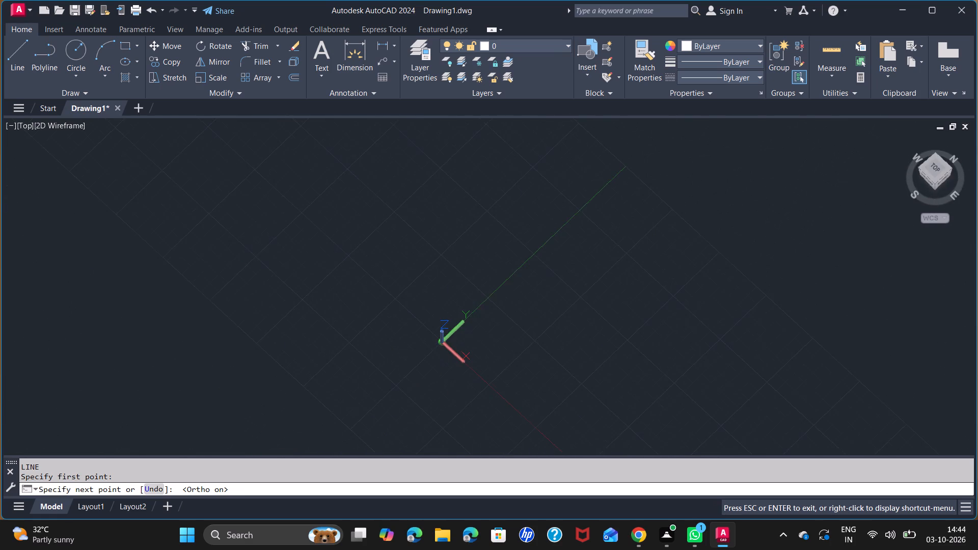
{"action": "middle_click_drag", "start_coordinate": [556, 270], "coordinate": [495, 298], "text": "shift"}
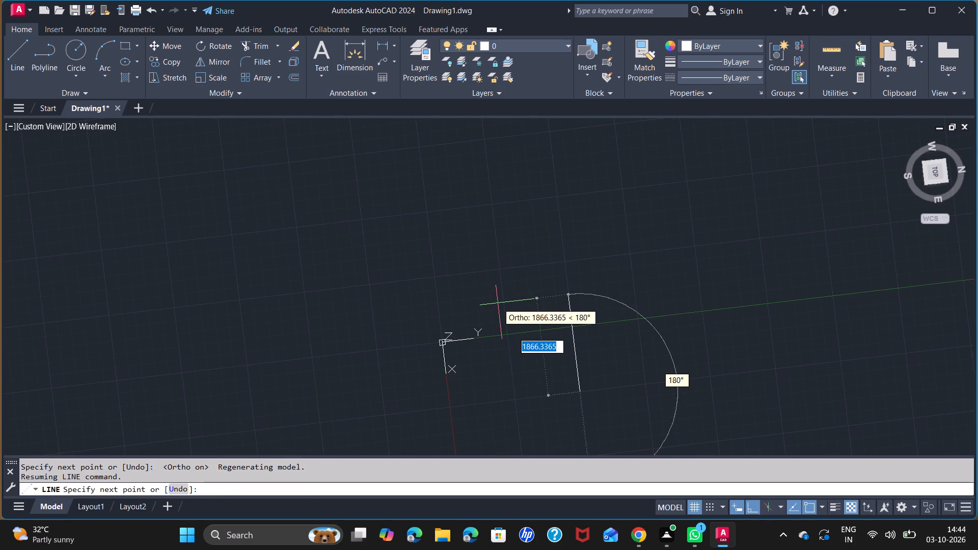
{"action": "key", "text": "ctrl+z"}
Draw a long, straight horizontal line with Ortho on as the top line for the windows.
{"action": "left_click", "coordinate": [81, 217]}
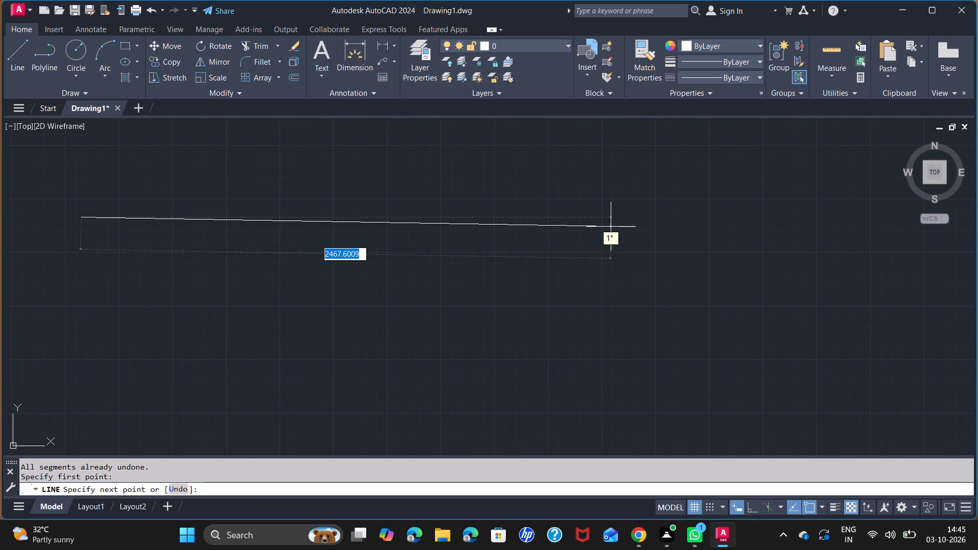
{"action": "left_click", "coordinate": [755, 510]}
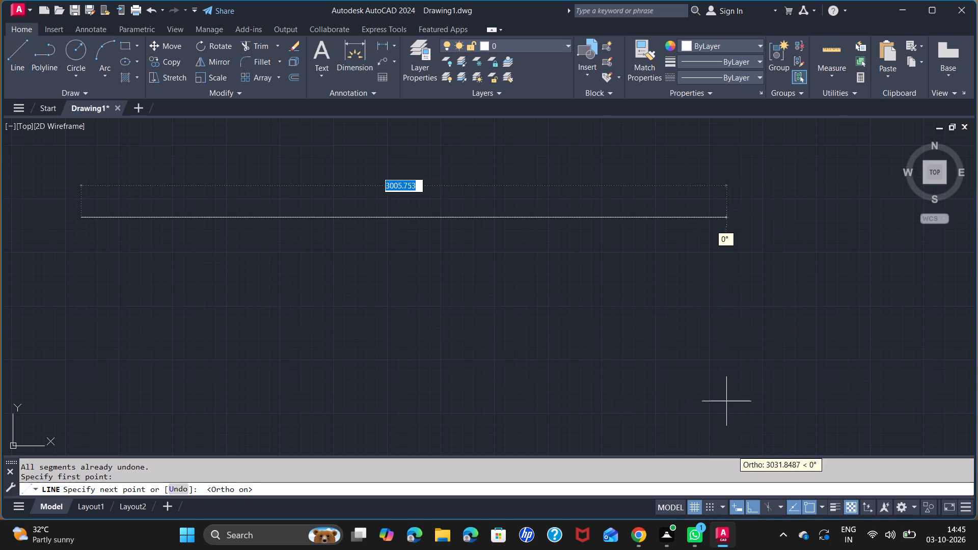
{"action": "scroll", "coordinate": [792, 245], "scroll_direction": "down", "scroll_amount": 2}
{"action": "middle_click_drag", "start_coordinate": [792, 245], "coordinate": [559, 249]}
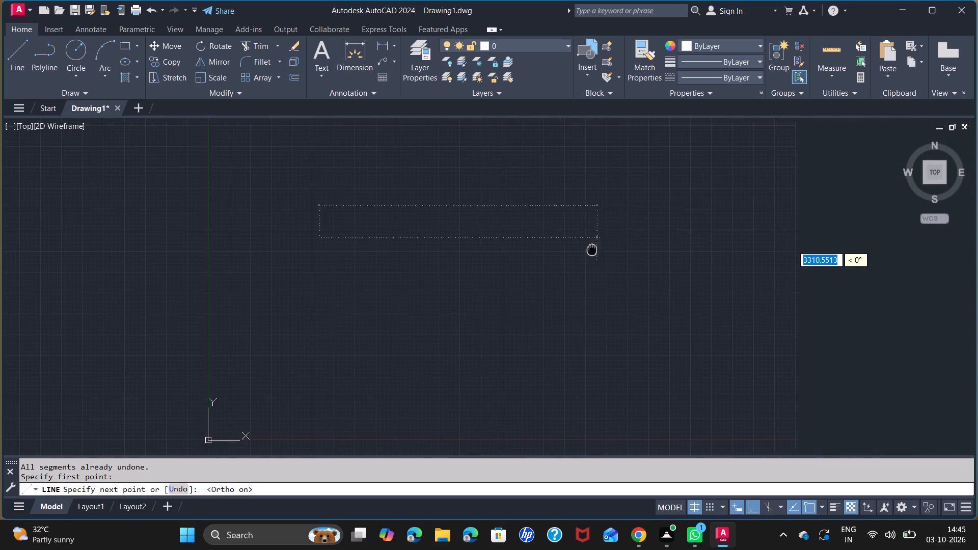
{"action": "middle_click_drag", "start_coordinate": [559, 249], "coordinate": [247, 249]}
{"action": "middle_click", "coordinate": [308, 249]}
{"action": "scroll", "coordinate": [749, 224], "scroll_direction": "down", "scroll_amount": 2}
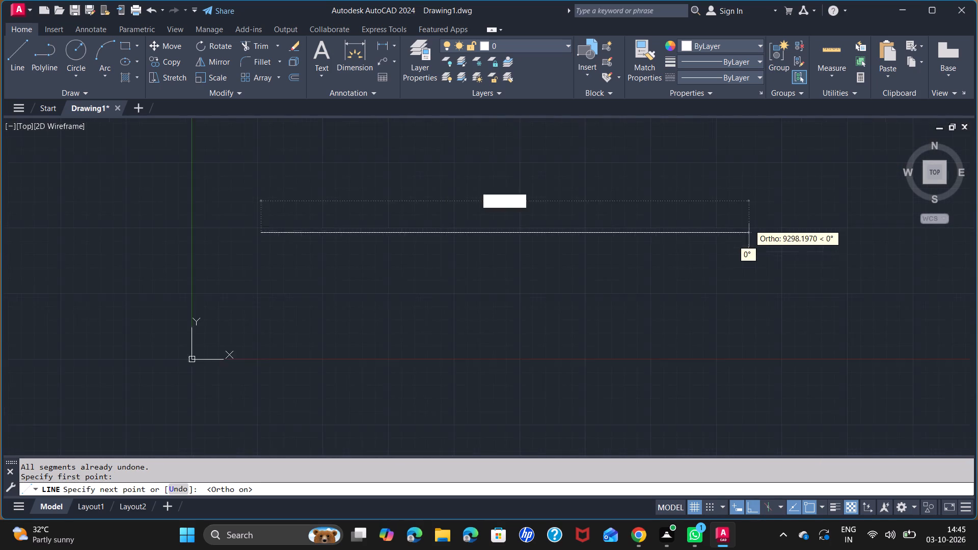
{"action": "scroll", "coordinate": [749, 224], "scroll_direction": "down", "scroll_amount": 2}
{"action": "middle_click_drag", "start_coordinate": [779, 222], "coordinate": [209, 288]}
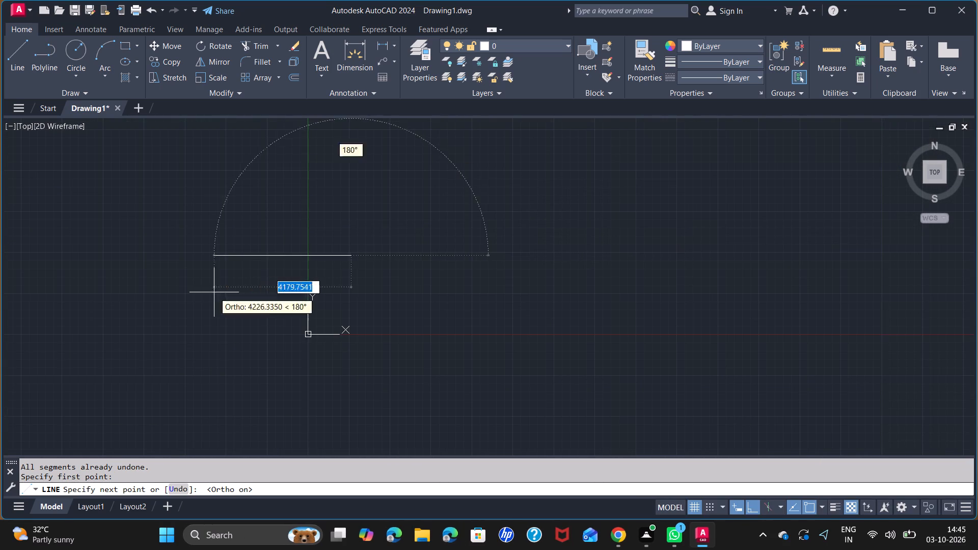
{"action": "scroll", "coordinate": [678, 263], "scroll_direction": "up", "scroll_amount": 4}
{"action": "middle_click_drag", "start_coordinate": [680, 263], "coordinate": [197, 298]}
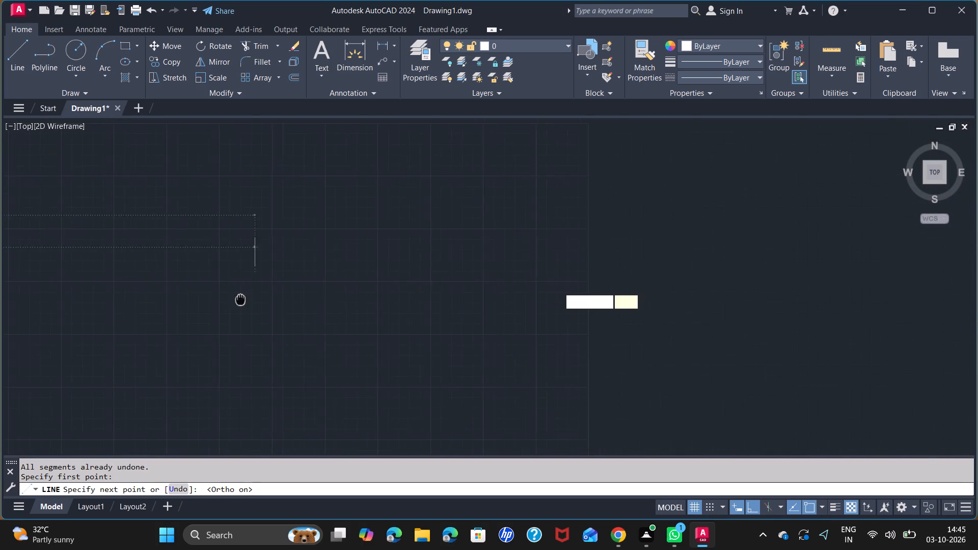
{"action": "middle_click_drag", "start_coordinate": [197, 298], "coordinate": [76, 296]}
{"action": "left_click", "coordinate": [862, 243]}
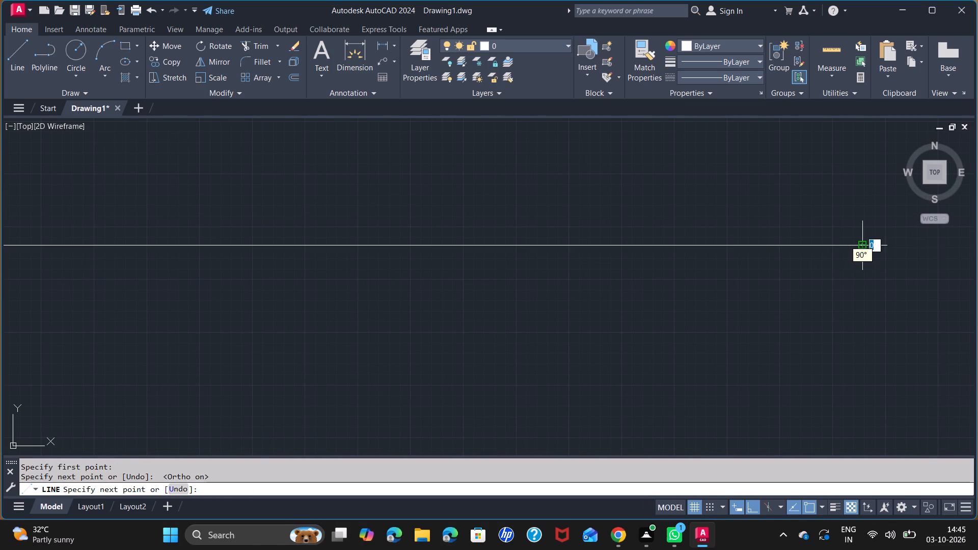
{"action": "key", "text": "space"}
Draw the first window outline from the top line's left end: 3225 down, 3855 to the right, then back up to the top line.
{"action": "scroll", "coordinate": [155, 261], "scroll_direction": "down", "scroll_amount": 9}
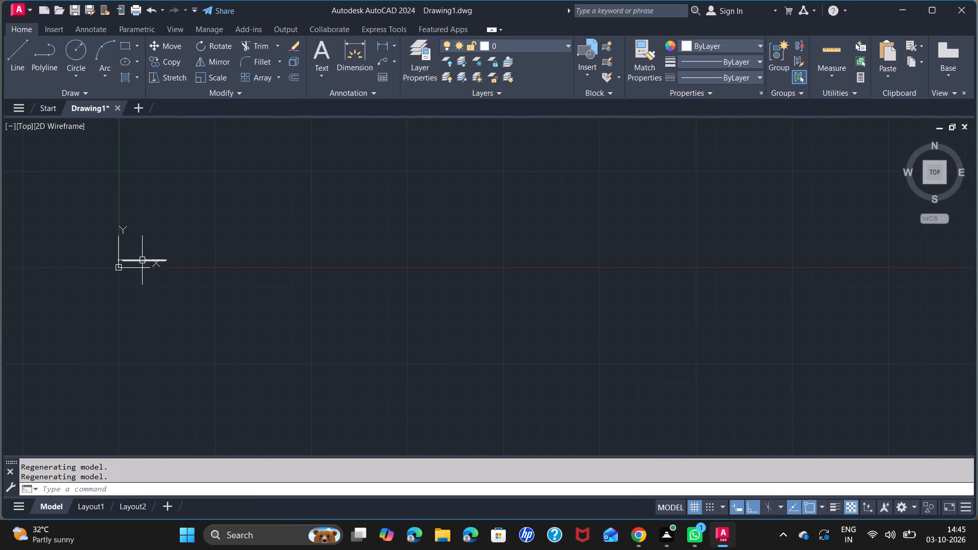
{"action": "middle_click_drag", "start_coordinate": [137, 257], "coordinate": [312, 260]}
{"action": "scroll", "coordinate": [321, 271], "scroll_direction": "up", "scroll_amount": 6}
{"action": "scroll", "coordinate": [309, 256], "scroll_direction": "down", "scroll_amount": 2}
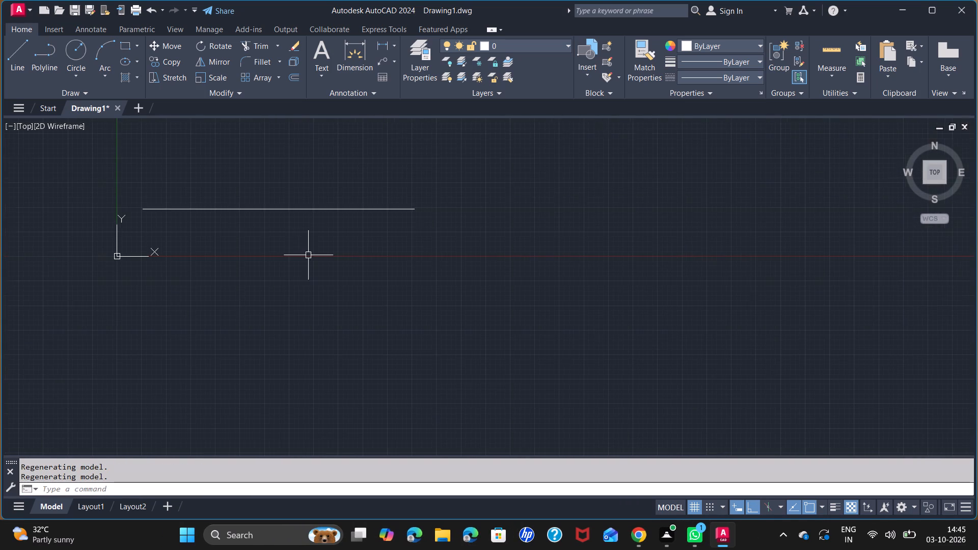
{"action": "middle_click_drag", "start_coordinate": [232, 247], "coordinate": [372, 285]}
{"action": "scroll", "coordinate": [292, 249], "scroll_direction": "up", "scroll_amount": 6}
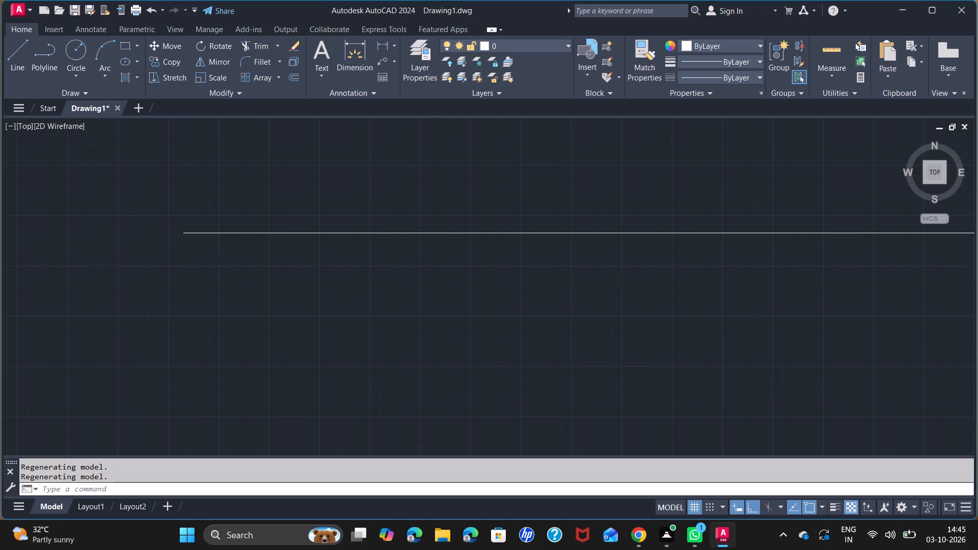
{"action": "middle_click_drag", "start_coordinate": [260, 254], "coordinate": [254, 303]}
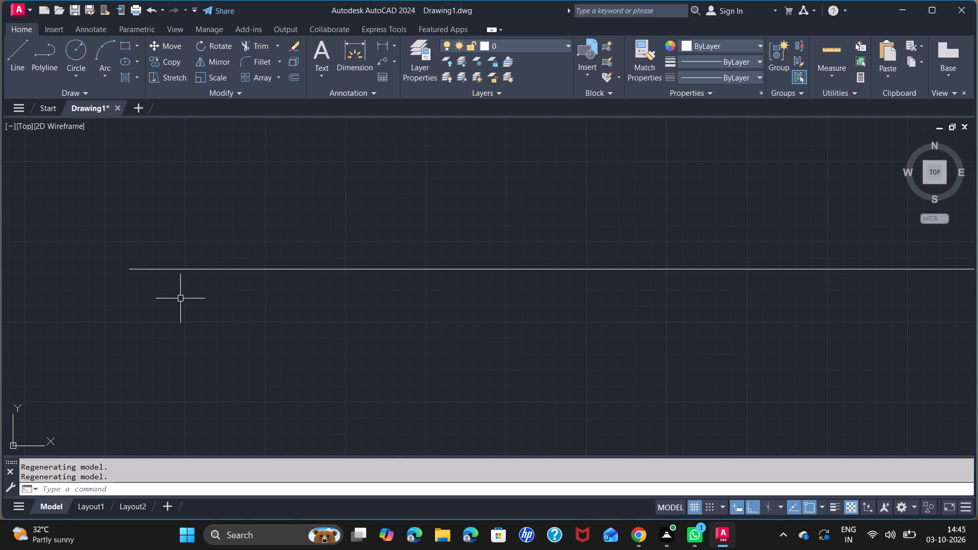
{"action": "scroll", "coordinate": [199, 299], "scroll_direction": "up", "scroll_amount": 1}
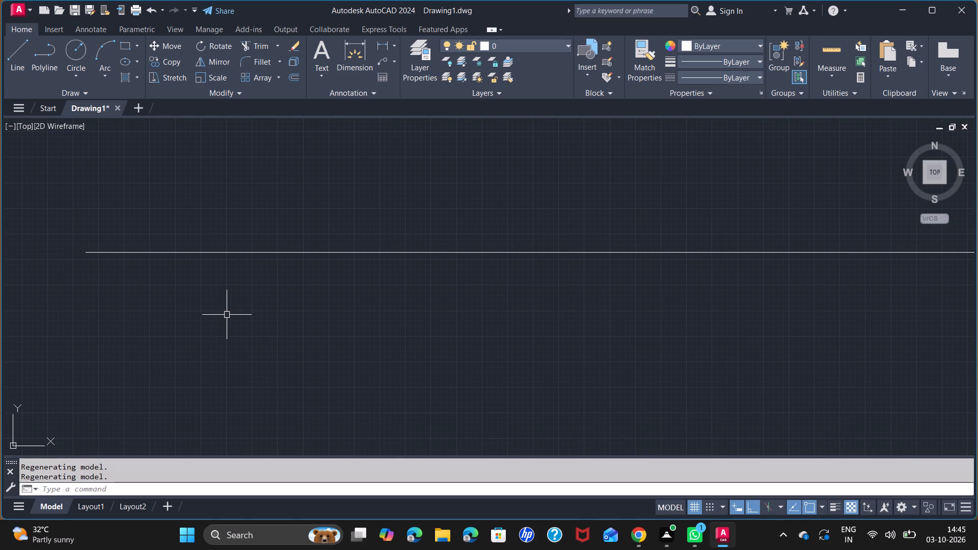
{"action": "middle_click_drag", "start_coordinate": [257, 310], "coordinate": [263, 287]}
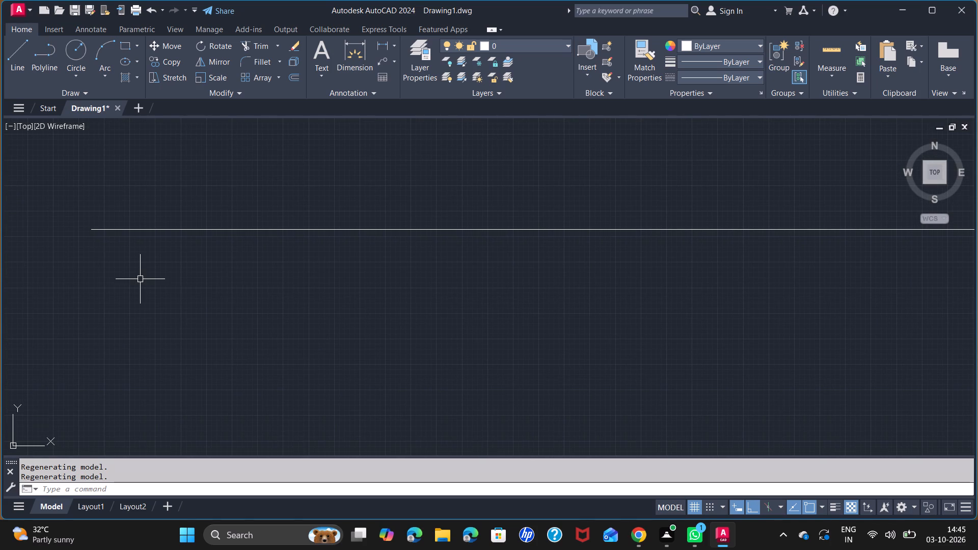
{"action": "key", "text": "space"}
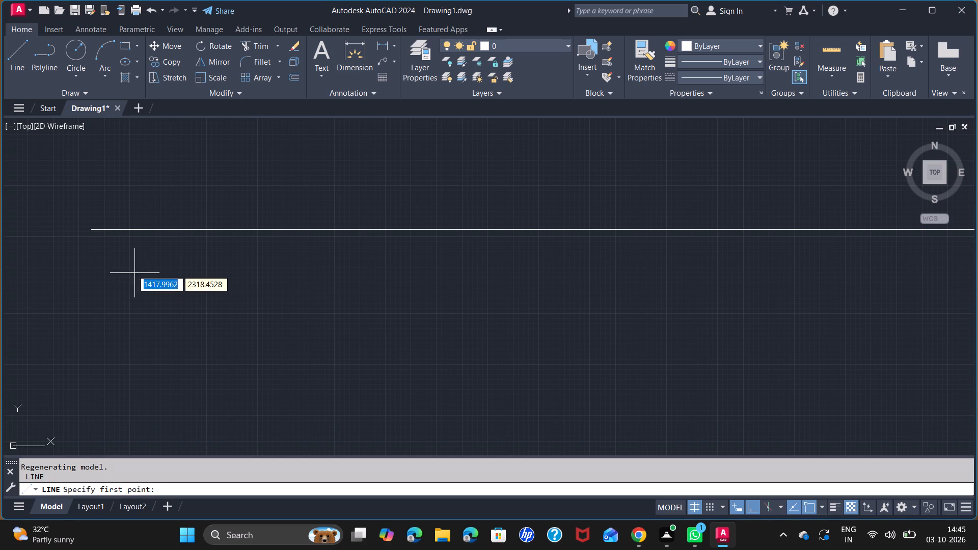
{"action": "left_click", "coordinate": [93, 230]}
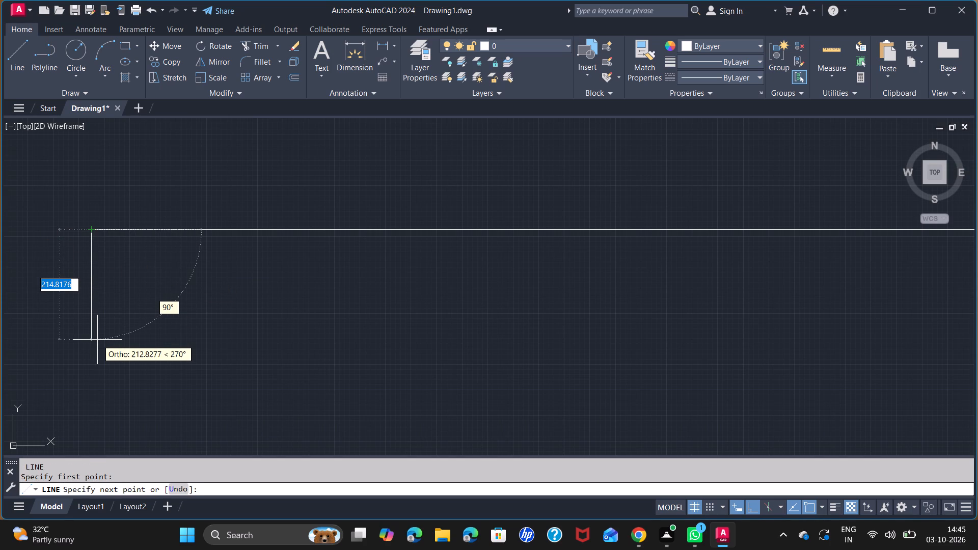
{"action": "type", "text": "322"}
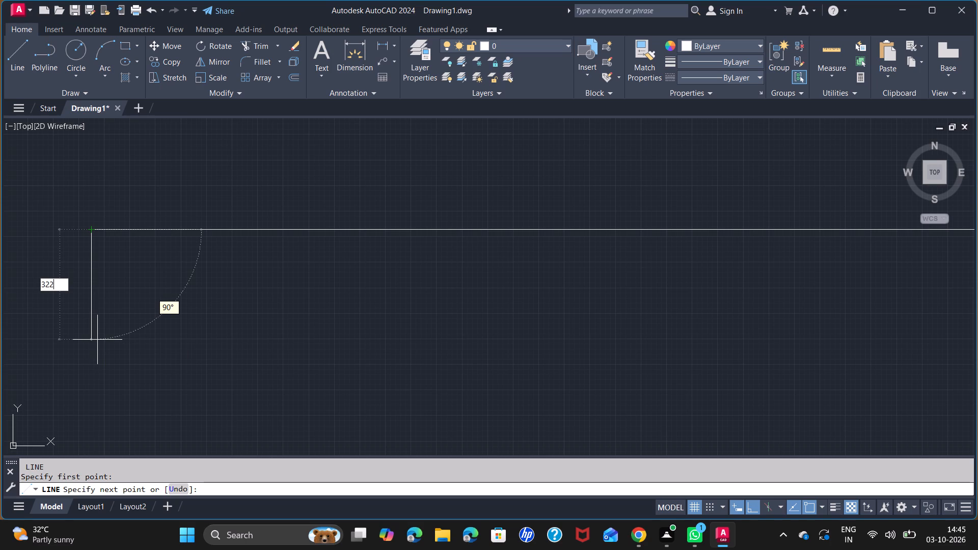
{"action": "key", "text": "5"}
{"action": "key", "text": "Return"}
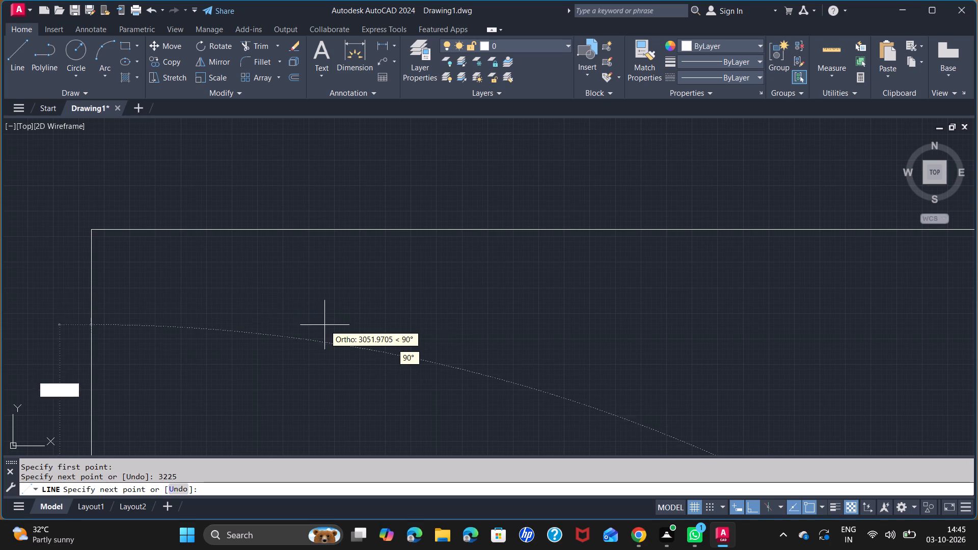
{"action": "scroll", "coordinate": [330, 334], "scroll_direction": "down", "scroll_amount": 5}
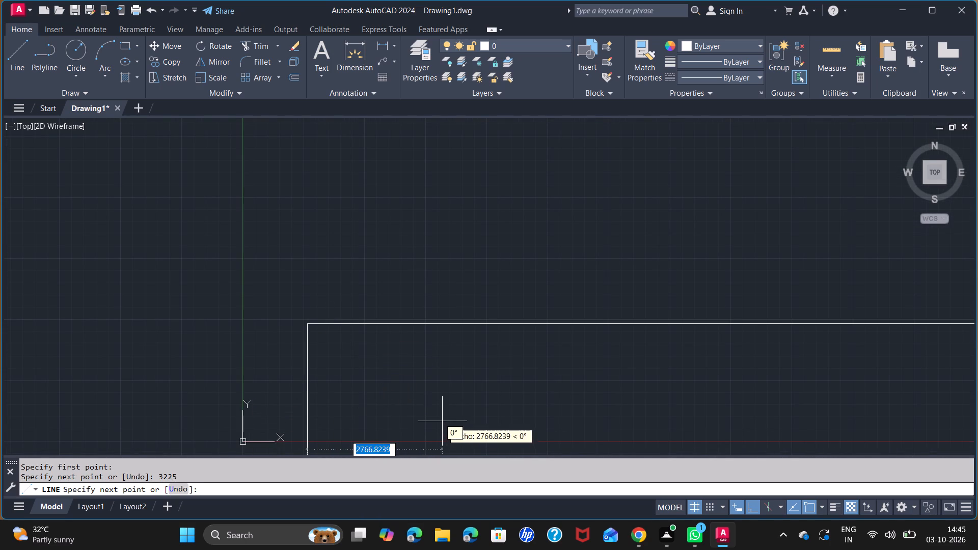
{"action": "middle_click_drag", "start_coordinate": [441, 421], "coordinate": [345, 310]}
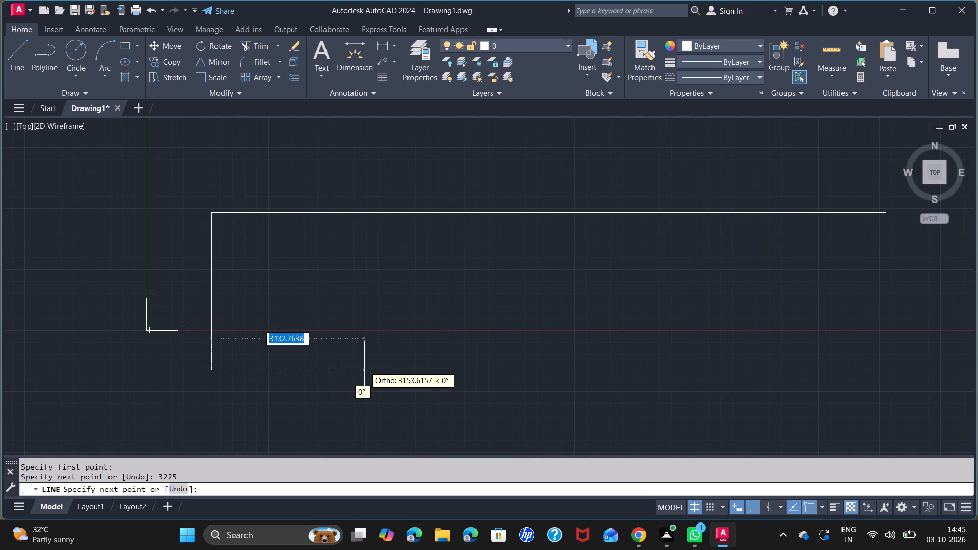
{"action": "key", "text": "3"}
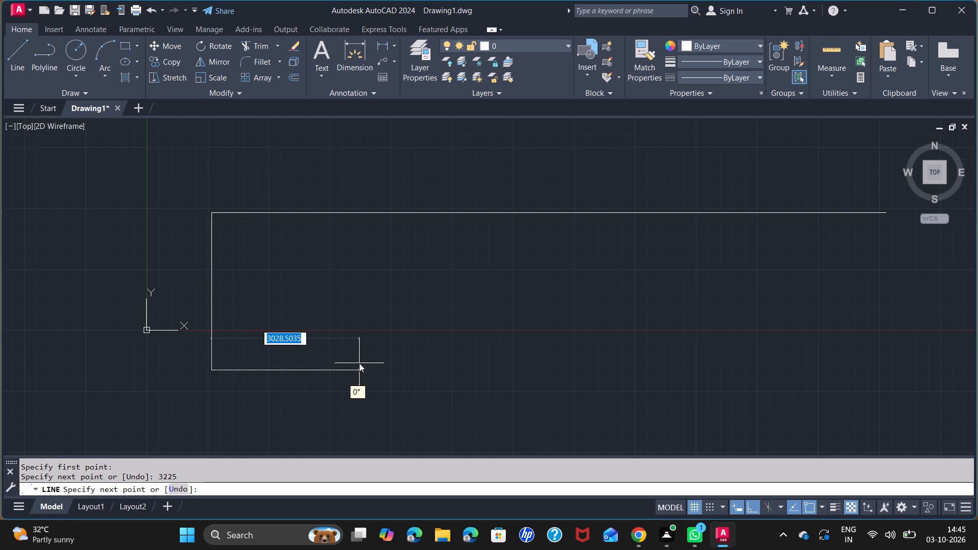
{"action": "type", "text": "855"}
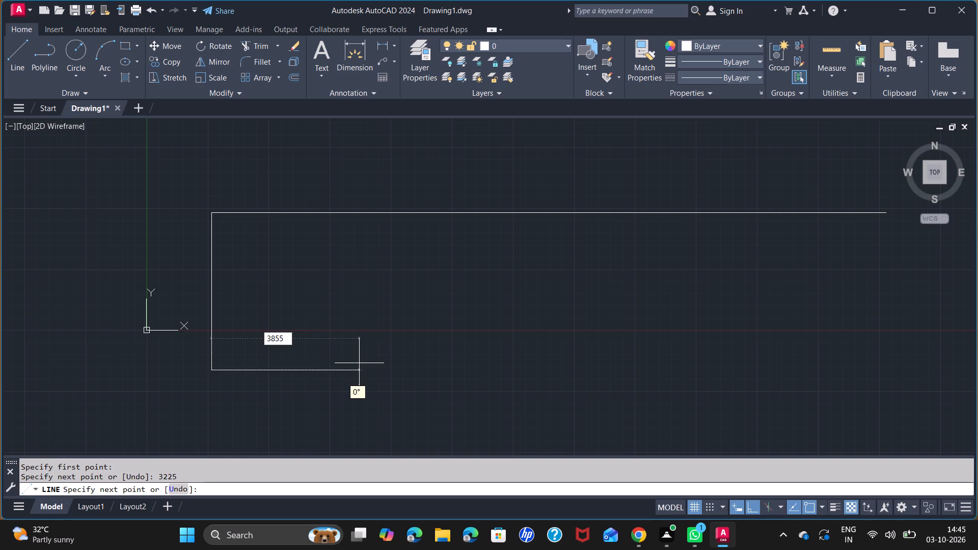
{"action": "key", "text": "Return"}
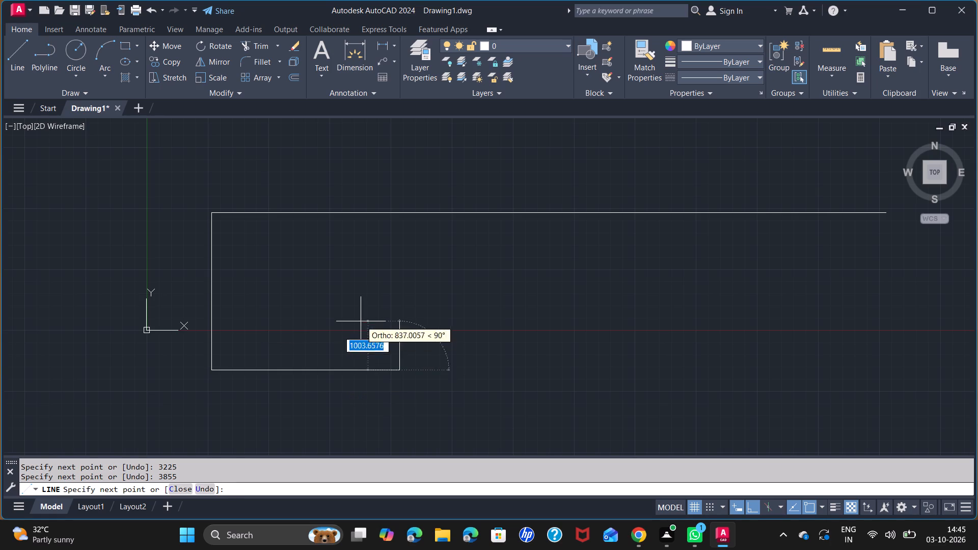
{"action": "left_click", "coordinate": [396, 214]}
{"action": "key", "text": "space"}
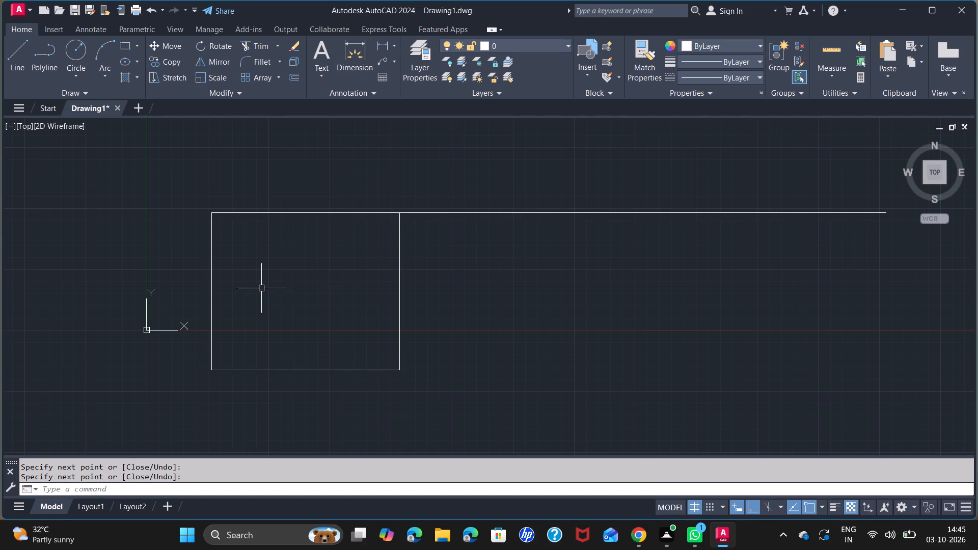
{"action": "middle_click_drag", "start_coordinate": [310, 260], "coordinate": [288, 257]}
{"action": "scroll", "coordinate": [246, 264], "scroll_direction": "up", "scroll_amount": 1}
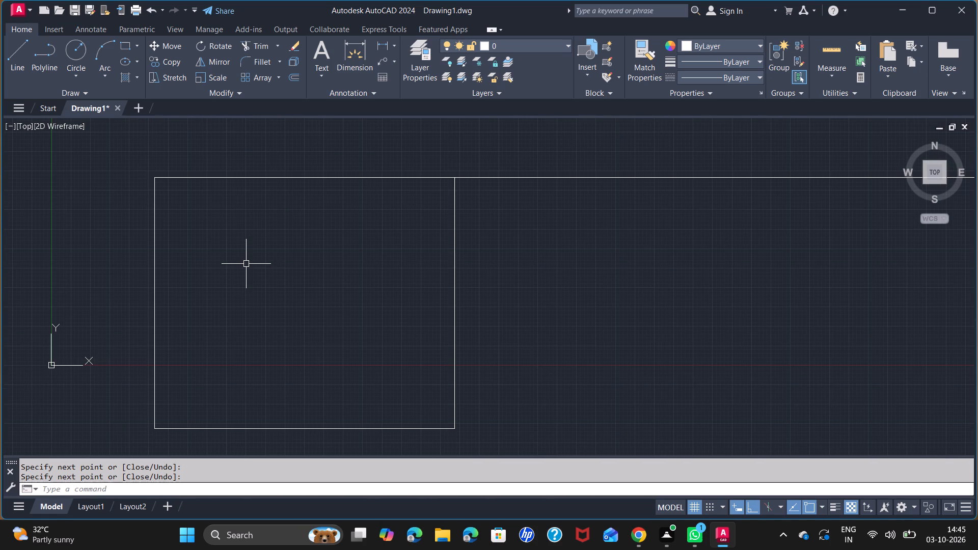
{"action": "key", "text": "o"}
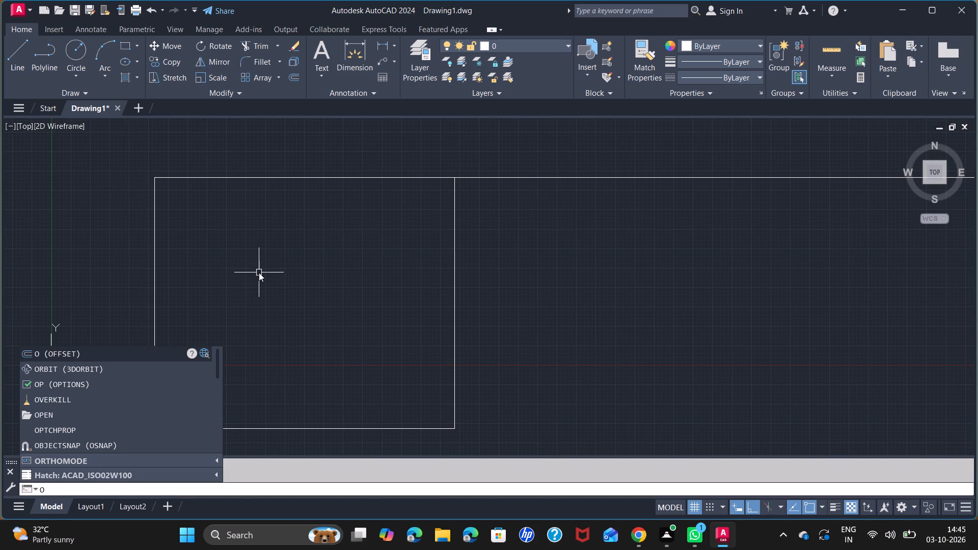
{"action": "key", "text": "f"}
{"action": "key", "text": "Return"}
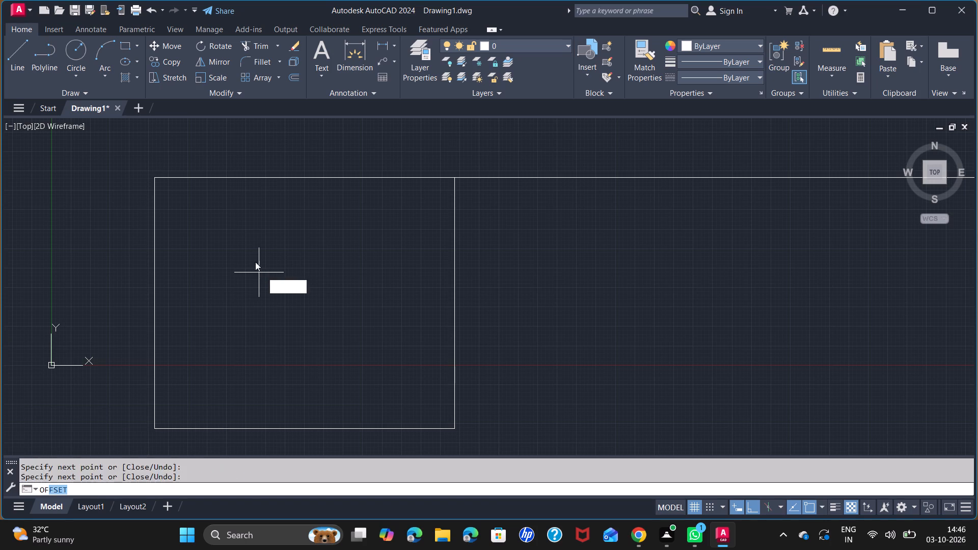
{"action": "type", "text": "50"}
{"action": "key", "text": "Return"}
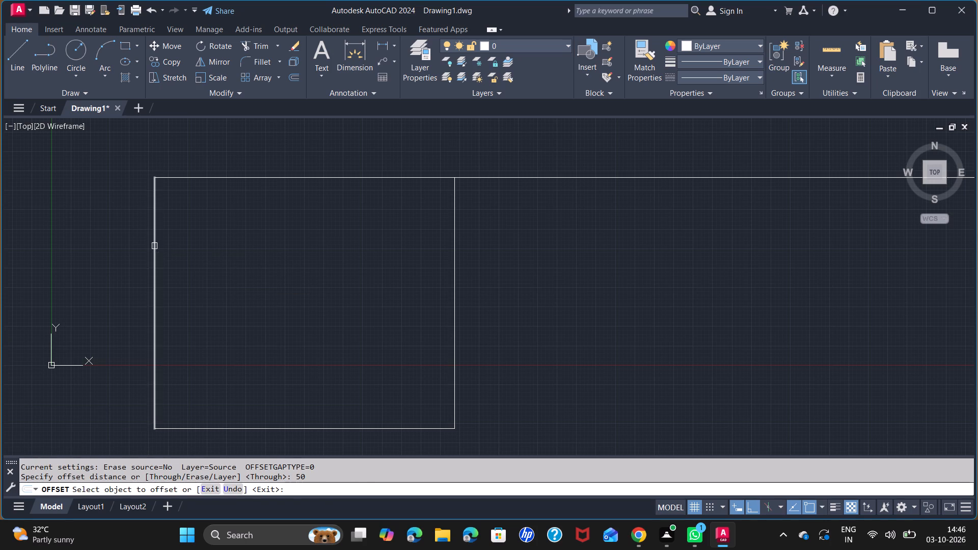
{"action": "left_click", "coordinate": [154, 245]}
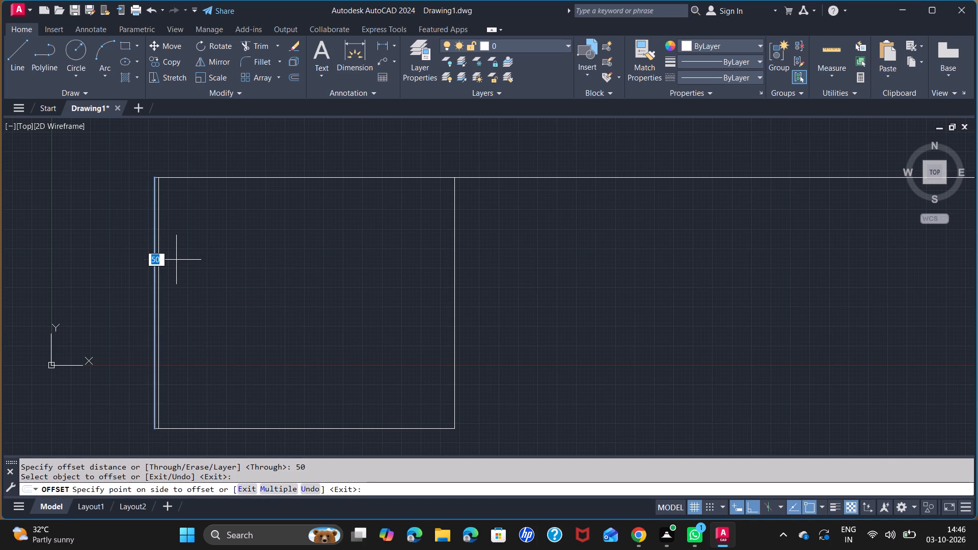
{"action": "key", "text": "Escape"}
Offset all four sides of the first window outline inward by 100 to form the frame.
{"action": "key", "text": "o"}
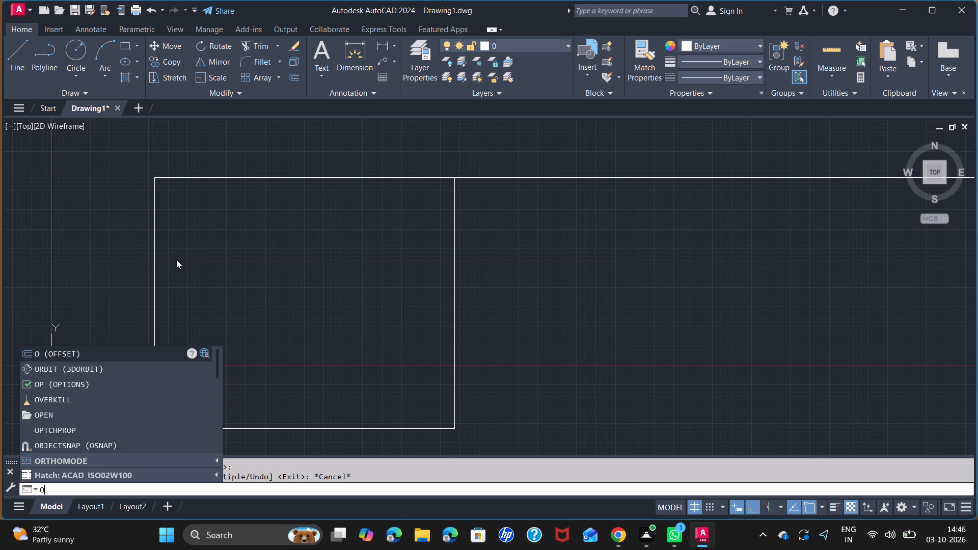
{"action": "key", "text": "Escape"}
{"action": "key", "text": "space"}
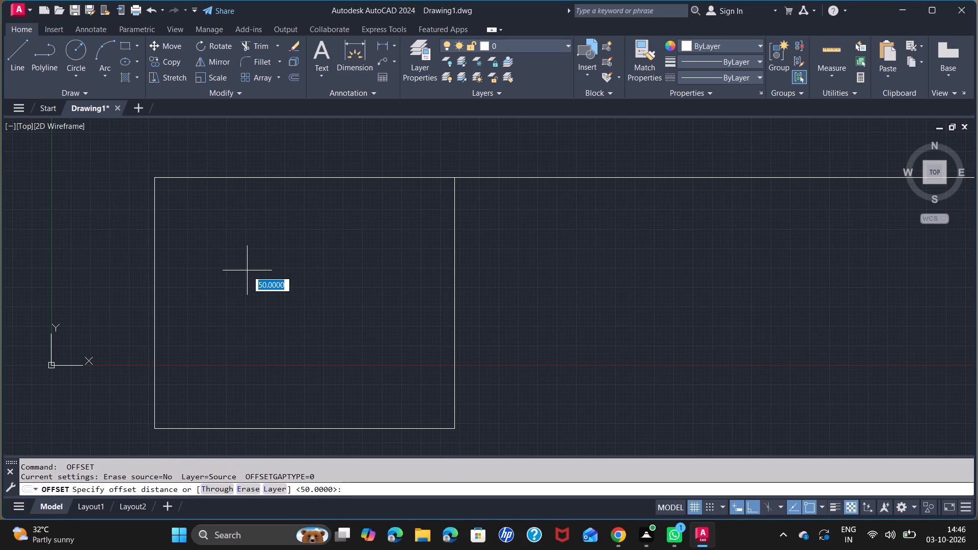
{"action": "key", "text": "1"}
{"action": "type", "text": "00"}
{"action": "key", "text": "Return"}
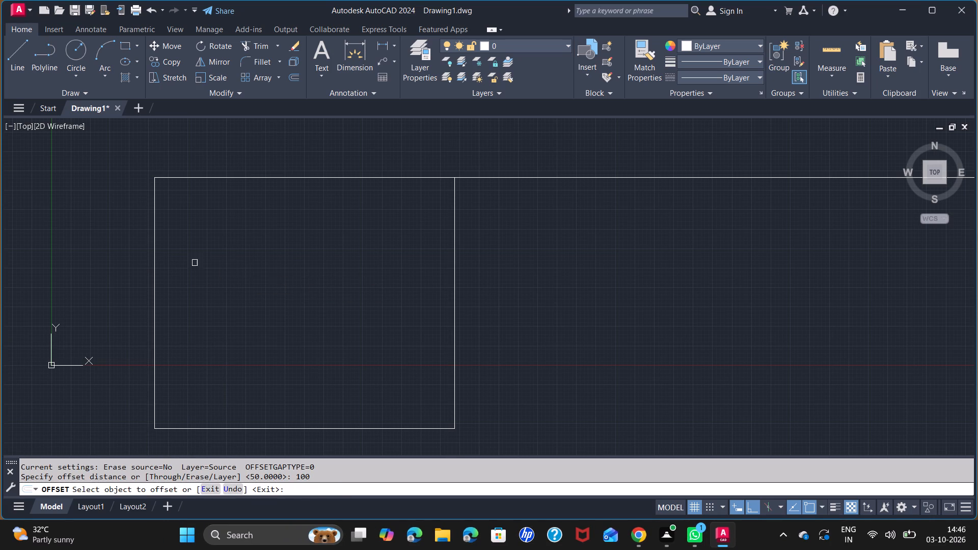
{"action": "left_click", "coordinate": [152, 243]}
{"action": "left_click", "coordinate": [178, 260]}
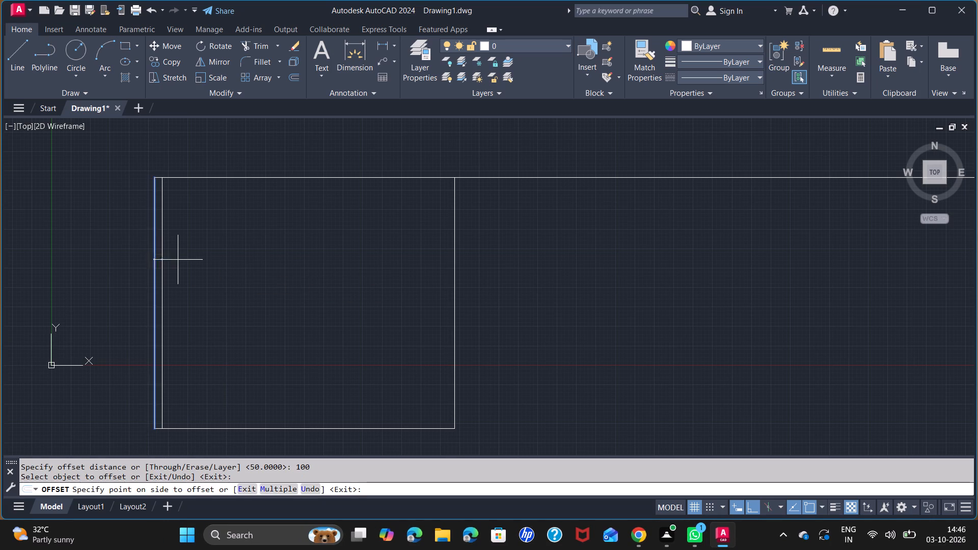
{"action": "left_click", "coordinate": [234, 176]}
{"action": "left_click", "coordinate": [235, 199]}
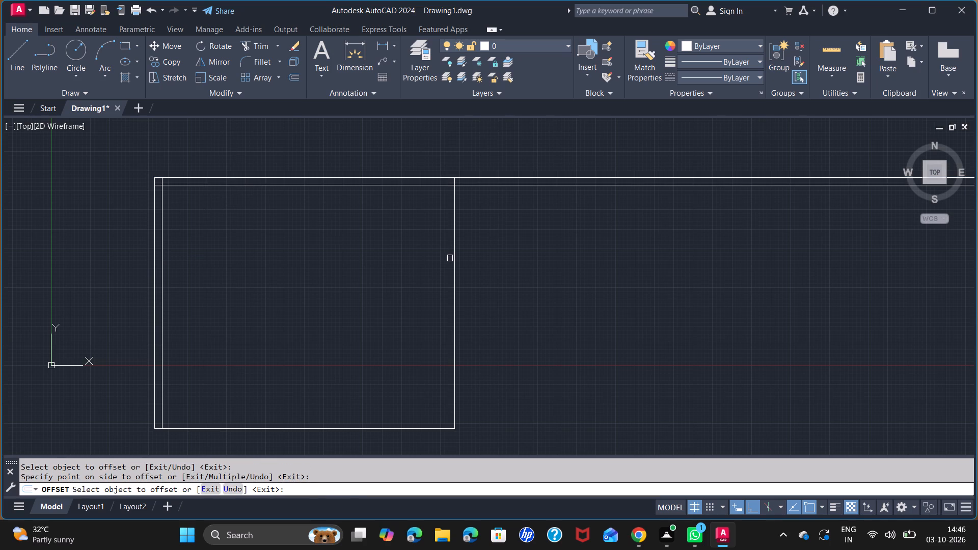
{"action": "left_click", "coordinate": [454, 264]}
{"action": "left_click", "coordinate": [432, 257]}
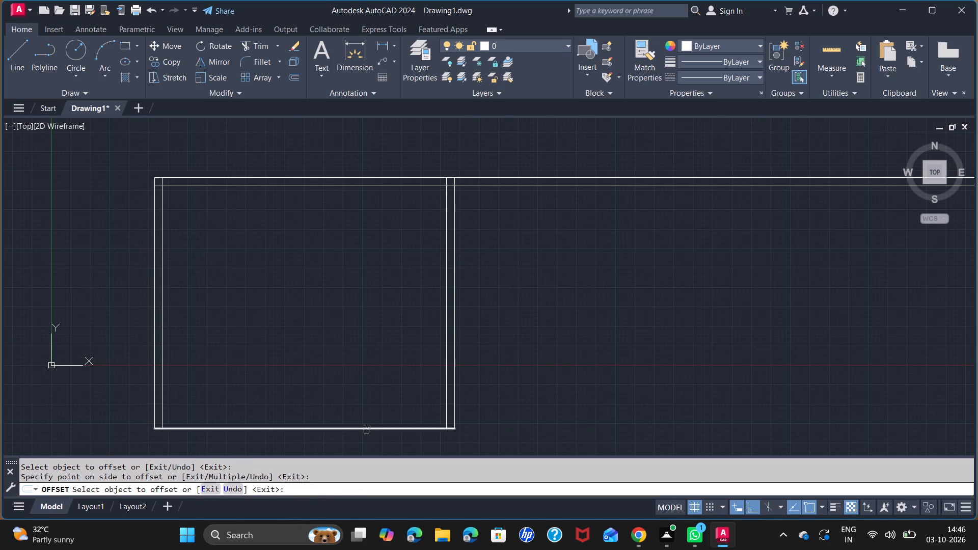
{"action": "left_click", "coordinate": [366, 430]}
{"action": "left_click", "coordinate": [364, 397]}
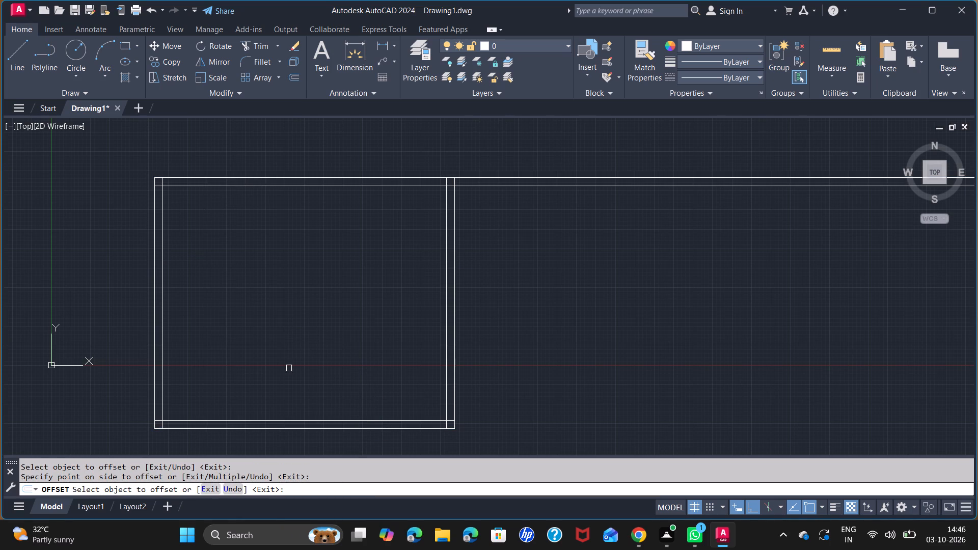
{"action": "key", "text": "space"}
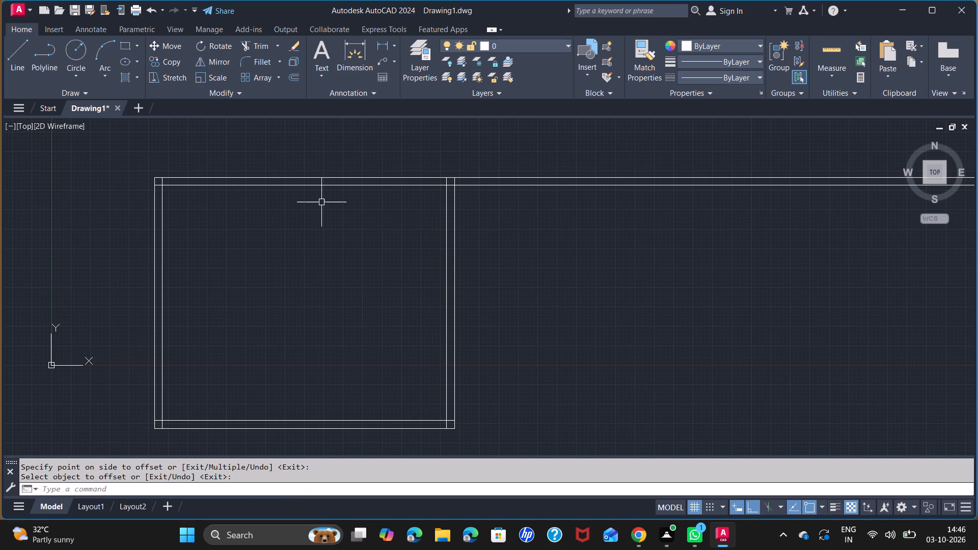
Draw a vertical centre line from the midpoint of the inner bottom frame line up to the inner top line.
{"action": "key", "text": "l"}
{"action": "key", "text": "Return"}
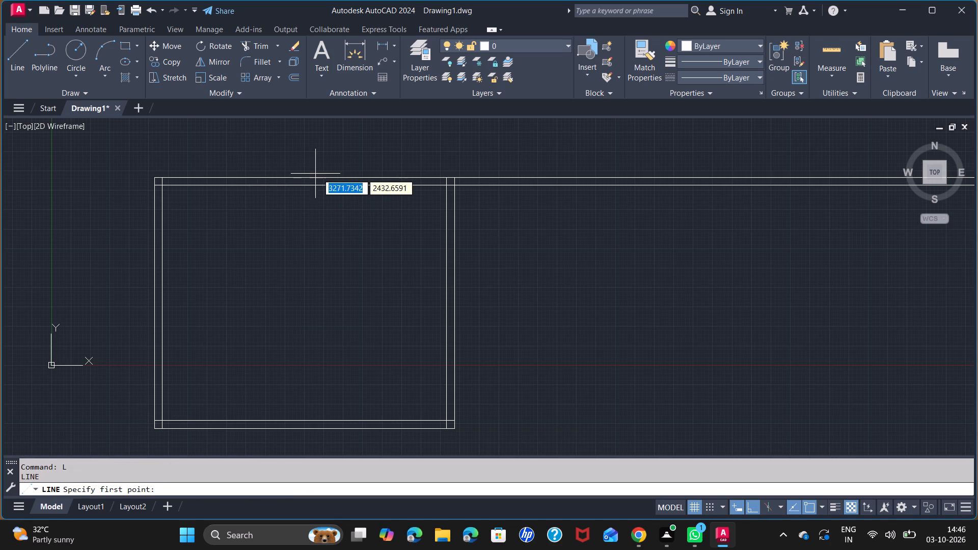
{"action": "left_click", "coordinate": [305, 421]}
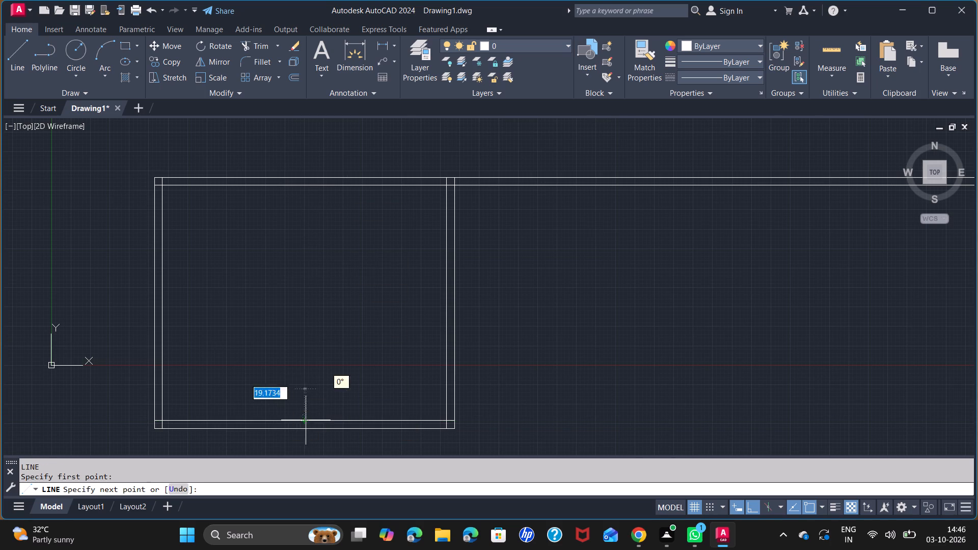
{"action": "left_click", "coordinate": [307, 182]}
{"action": "key", "text": "space"}
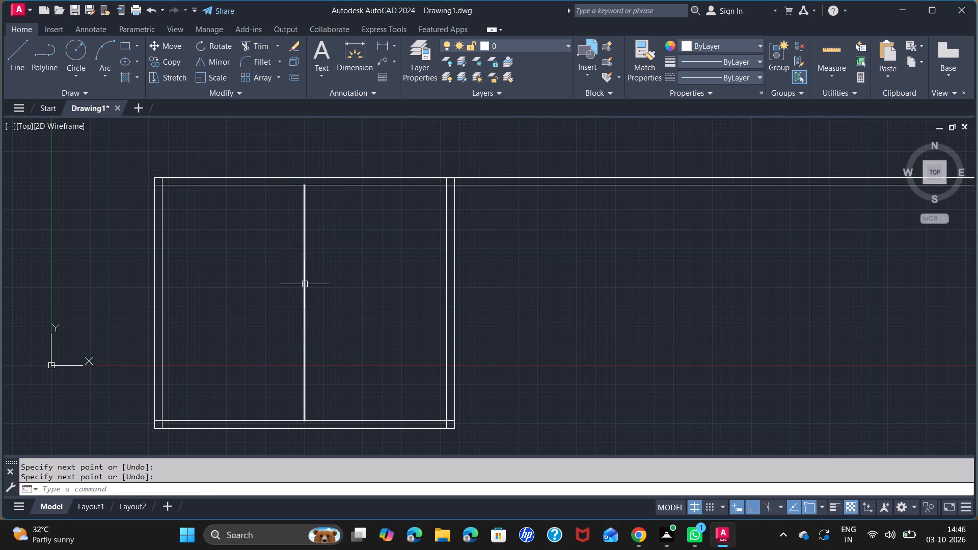
Offset the centre line 50 to each side and delete the original line, leaving a central mullion.
{"action": "key", "text": "o"}
{"action": "key", "text": "f"}
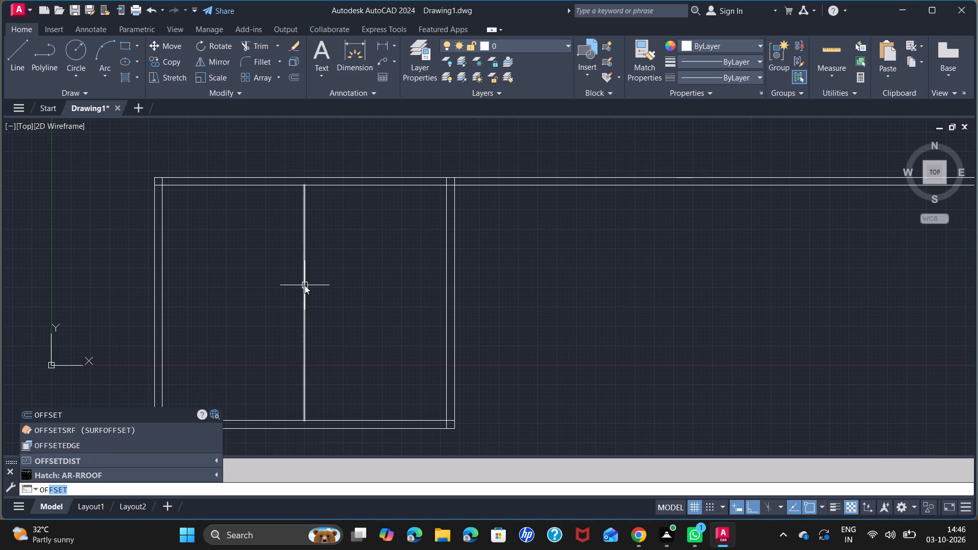
{"action": "key", "text": "space"}
{"action": "key", "text": "5"}
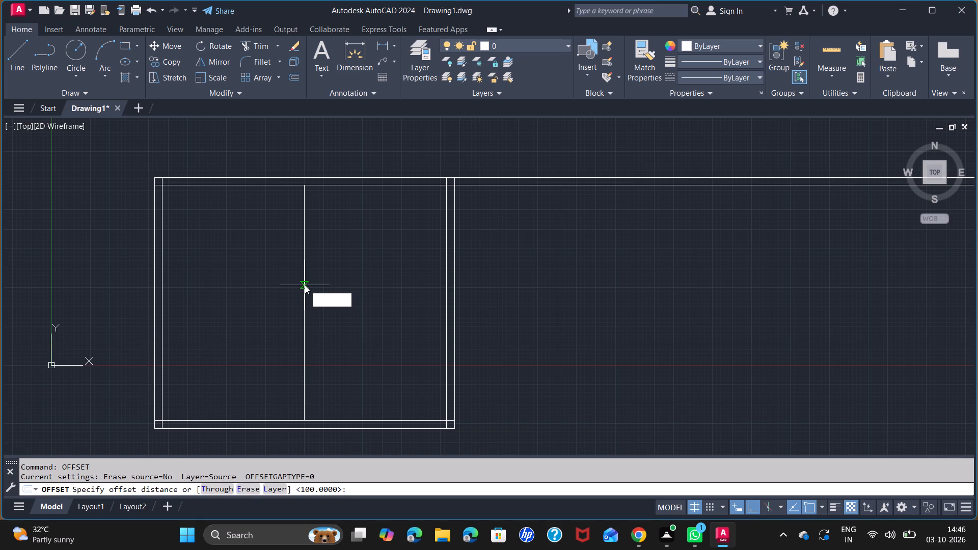
{"action": "key", "text": "0"}
{"action": "key", "text": "Return"}
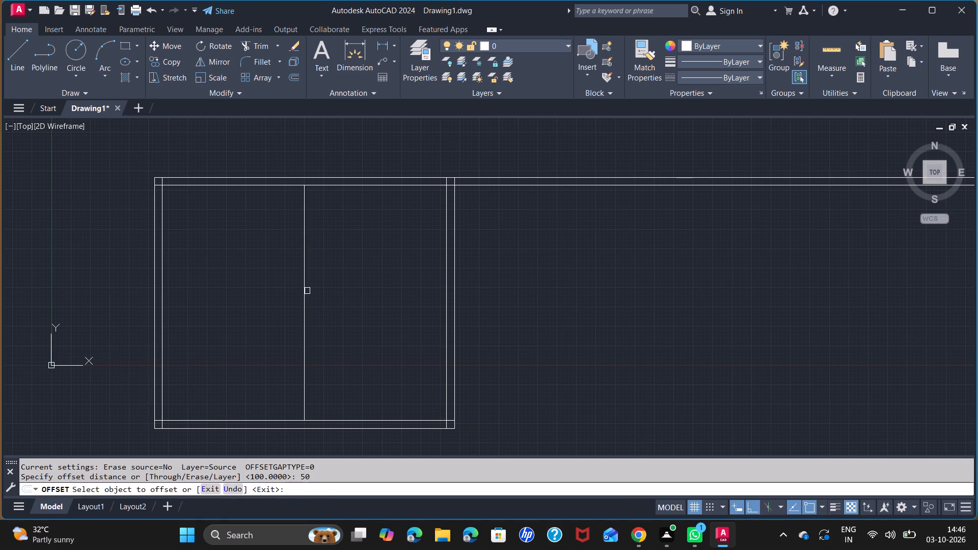
{"action": "left_click", "coordinate": [303, 289]}
{"action": "left_click", "coordinate": [319, 298]}
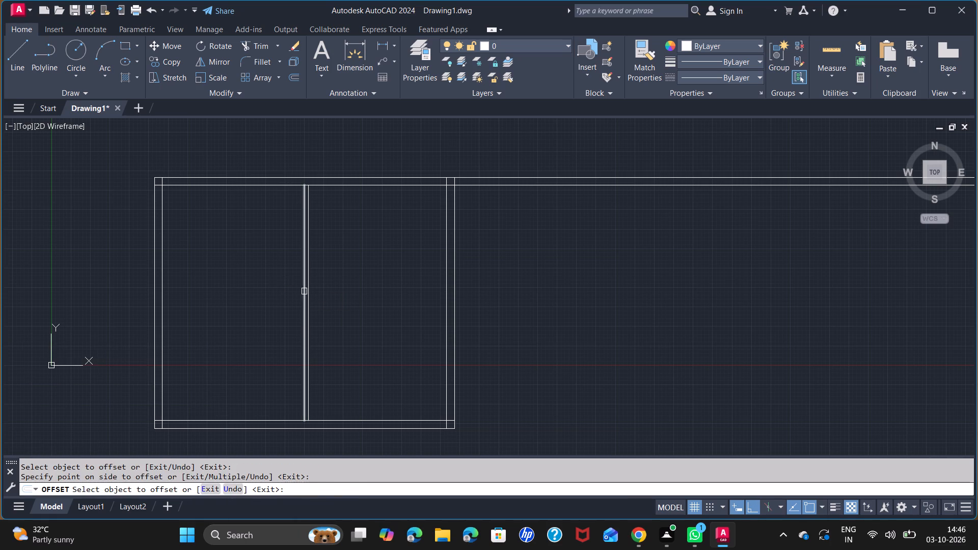
{"action": "left_click", "coordinate": [304, 291]}
{"action": "left_click", "coordinate": [292, 285]}
{"action": "key", "text": "space"}
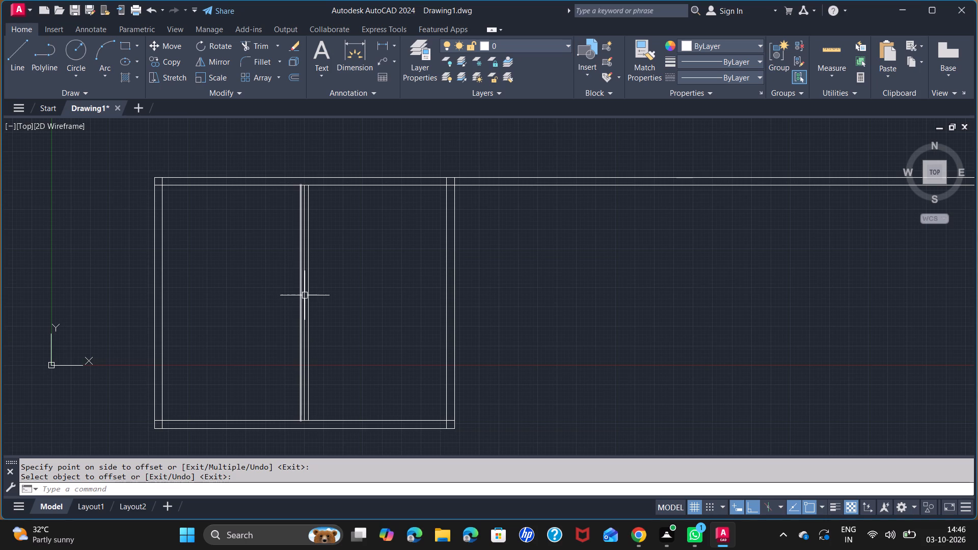
{"action": "left_click", "coordinate": [305, 295]}
{"action": "key", "text": "Delete"}
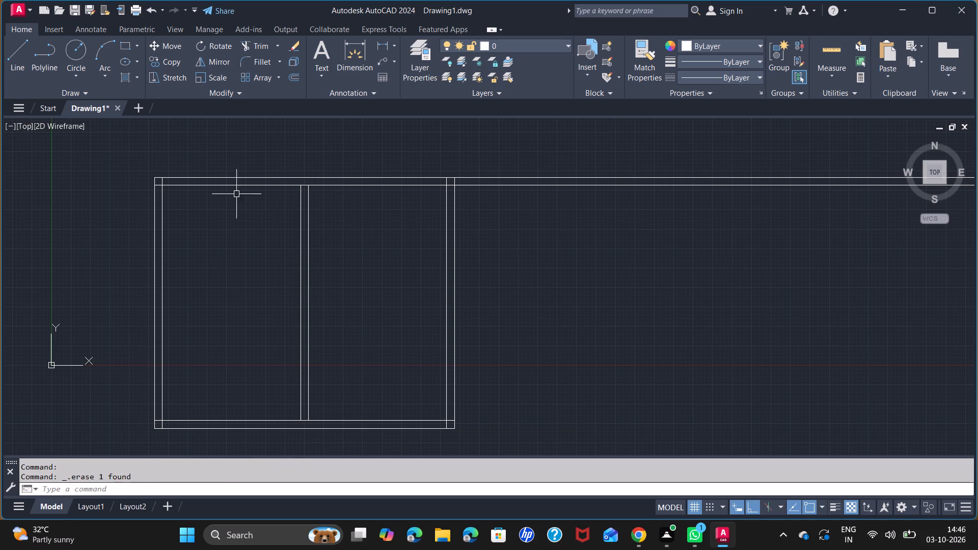
Trim the overlapping frame lines at the window's two top corners and across the top of the mullion.
{"action": "type", "text": "TR"}
{"action": "key", "text": "space"}
{"action": "scroll", "coordinate": [160, 181], "scroll_direction": "up", "scroll_amount": 6}
{"action": "left_click", "coordinate": [160, 181]}
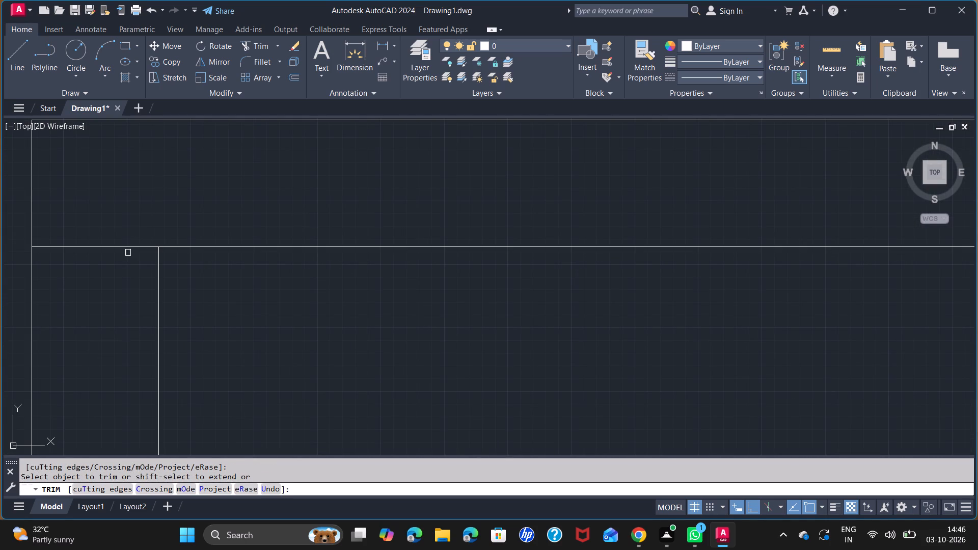
{"action": "left_click", "coordinate": [127, 244]}
{"action": "scroll", "coordinate": [463, 235], "scroll_direction": "down", "scroll_amount": 5}
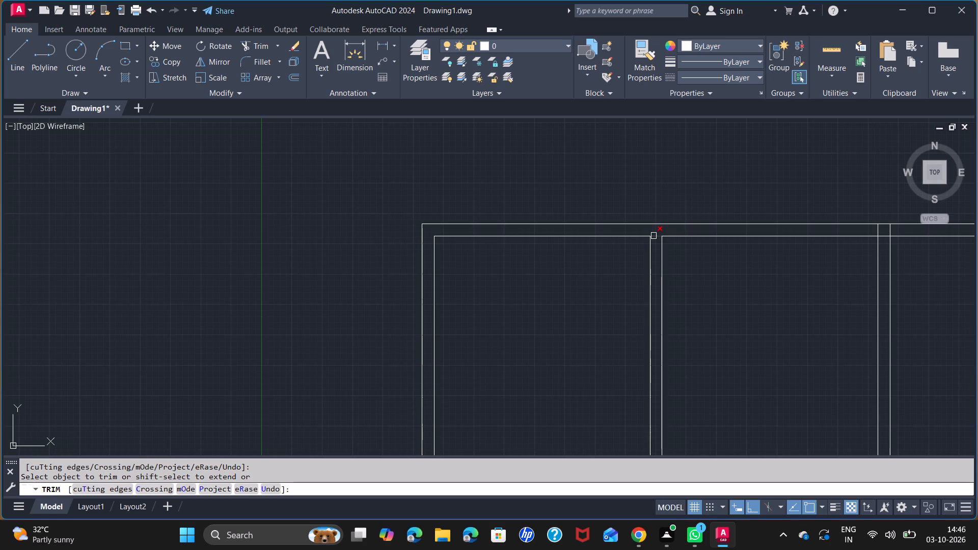
{"action": "scroll", "coordinate": [654, 236], "scroll_direction": "up", "scroll_amount": 5}
{"action": "left_click", "coordinate": [654, 237]}
{"action": "scroll", "coordinate": [654, 237], "scroll_direction": "down", "scroll_amount": 6}
{"action": "middle_click_drag", "start_coordinate": [689, 243], "coordinate": [381, 240]}
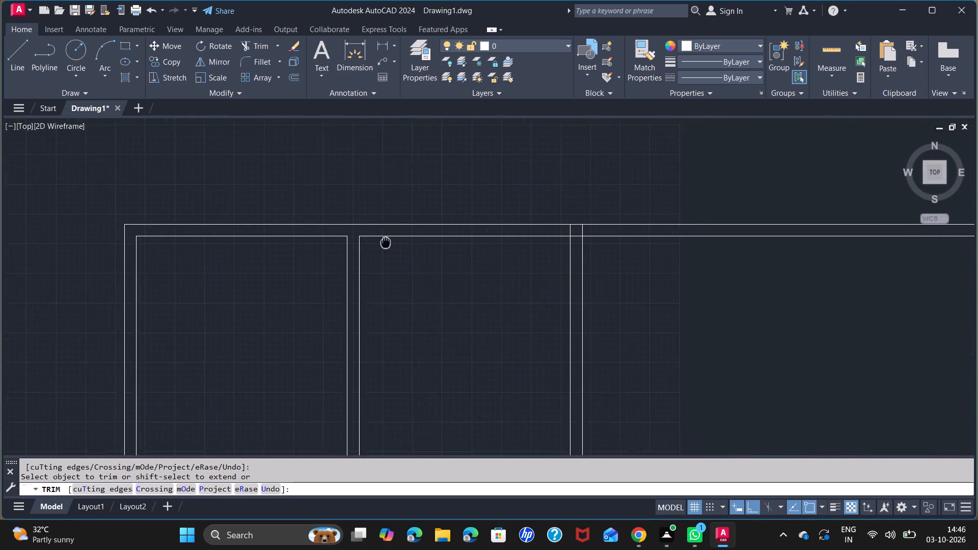
{"action": "middle_click_drag", "start_coordinate": [381, 240], "coordinate": [372, 237]}
{"action": "scroll", "coordinate": [559, 226], "scroll_direction": "up", "scroll_amount": 3}
{"action": "left_click", "coordinate": [519, 221]}
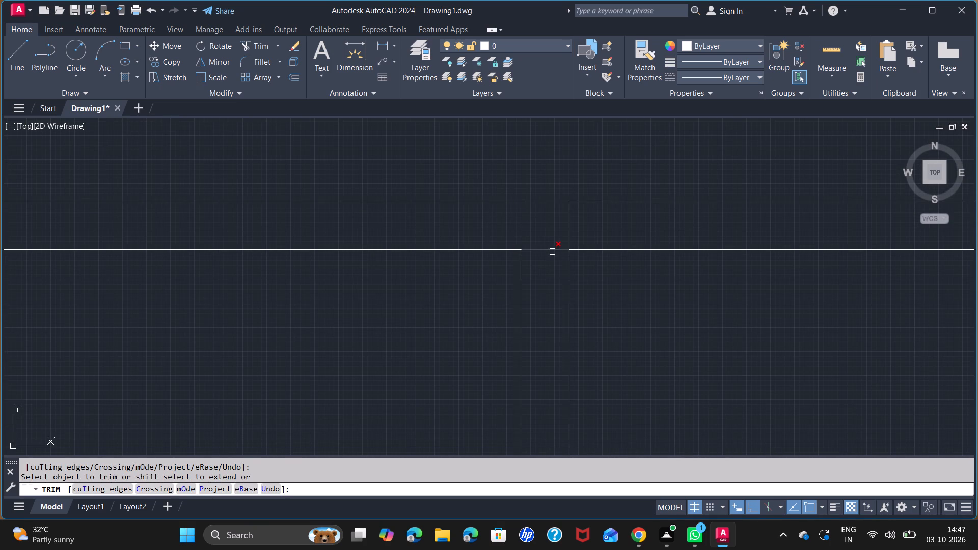
{"action": "left_click", "coordinate": [552, 252]}
Trim the overlapping frame lines at the window's two bottom corners and across the bottom of the mullion.
{"action": "scroll", "coordinate": [541, 278], "scroll_direction": "down", "scroll_amount": 6}
{"action": "middle_click_drag", "start_coordinate": [501, 339], "coordinate": [480, 254]}
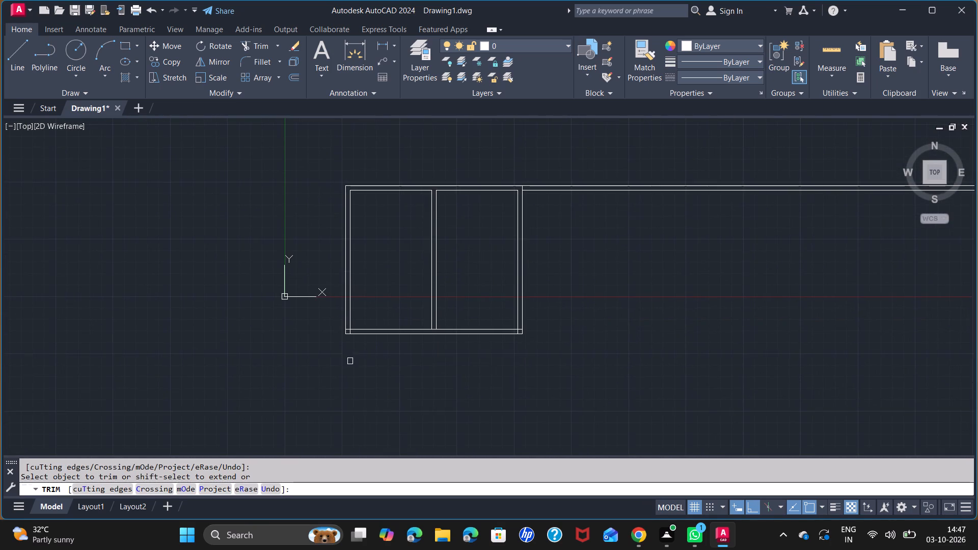
{"action": "scroll", "coordinate": [348, 332], "scroll_direction": "up", "scroll_amount": 6}
{"action": "left_click", "coordinate": [298, 308]}
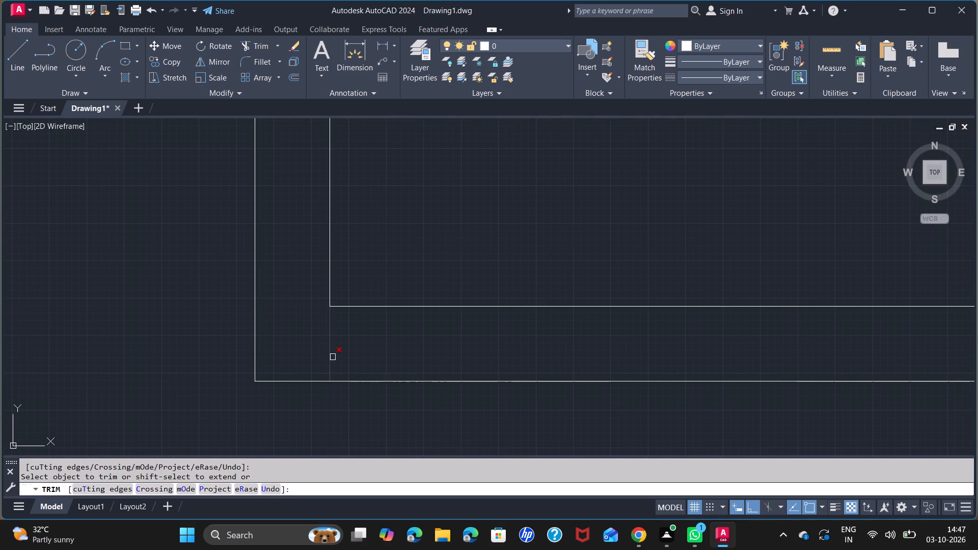
{"action": "left_click", "coordinate": [331, 355]}
{"action": "scroll", "coordinate": [557, 344], "scroll_direction": "down", "scroll_amount": 2}
{"action": "scroll", "coordinate": [672, 338], "scroll_direction": "down", "scroll_amount": 4}
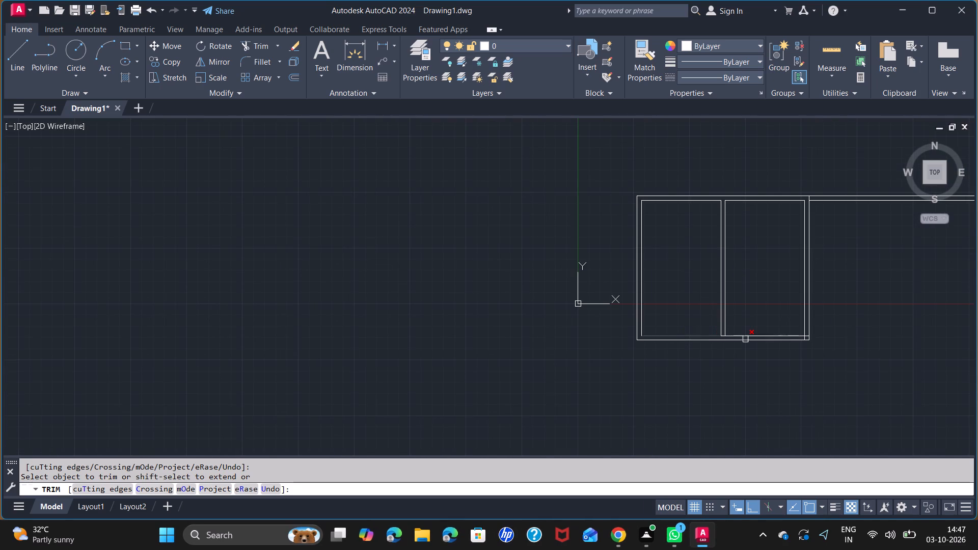
{"action": "scroll", "coordinate": [745, 339], "scroll_direction": "up", "scroll_amount": 6}
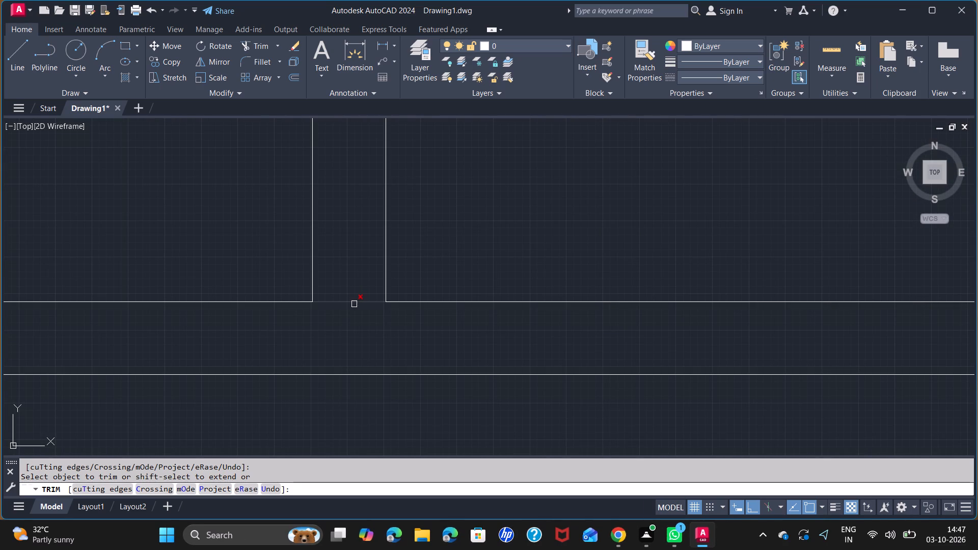
{"action": "left_click", "coordinate": [354, 304]}
{"action": "scroll", "coordinate": [608, 310], "scroll_direction": "down", "scroll_amount": 4}
{"action": "scroll", "coordinate": [790, 312], "scroll_direction": "up", "scroll_amount": 5}
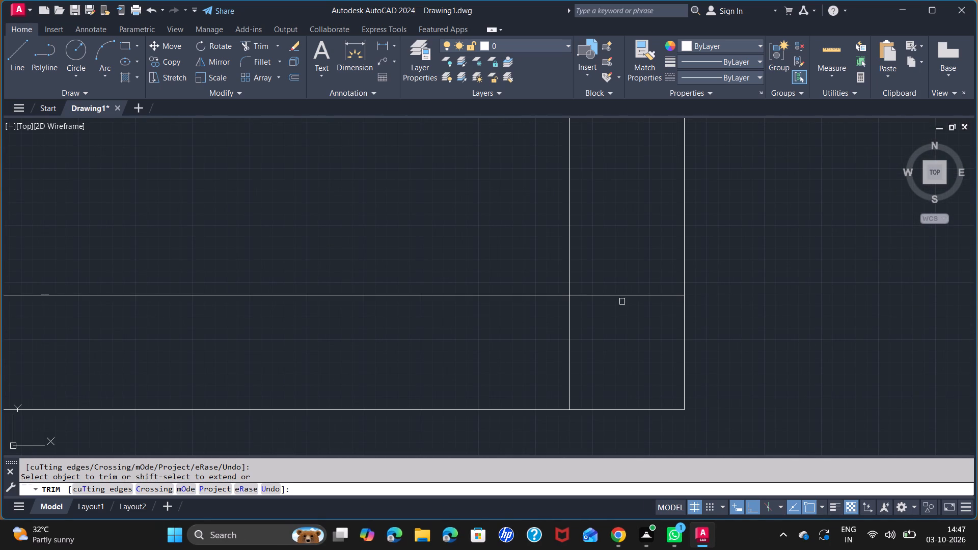
{"action": "left_click", "coordinate": [621, 294]}
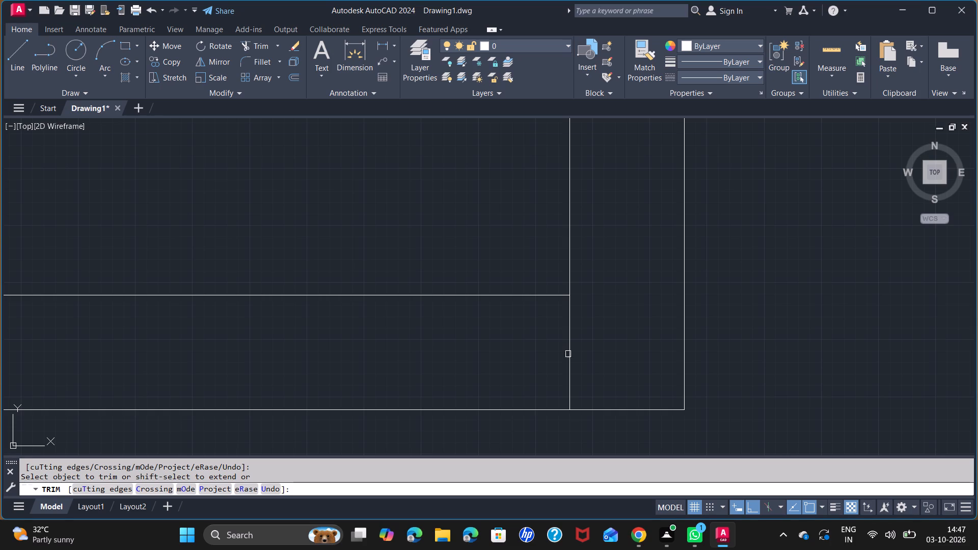
{"action": "left_click", "coordinate": [571, 356]}
{"action": "scroll", "coordinate": [571, 355], "scroll_direction": "down", "scroll_amount": 9}
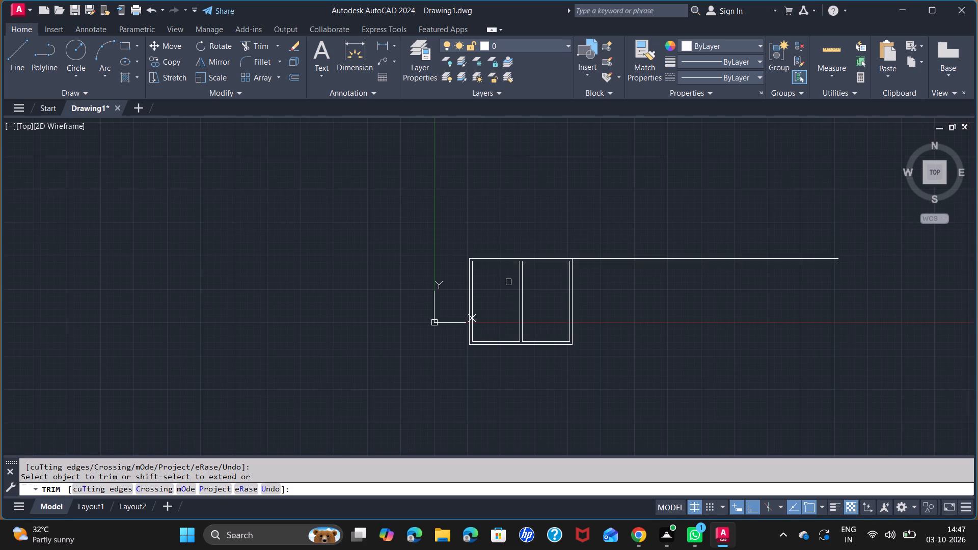
{"action": "middle_click_drag", "start_coordinate": [515, 285], "coordinate": [413, 349]}
{"action": "scroll", "coordinate": [443, 355], "scroll_direction": "up", "scroll_amount": 2}
{"action": "middle_click_drag", "start_coordinate": [443, 355], "coordinate": [430, 312]}
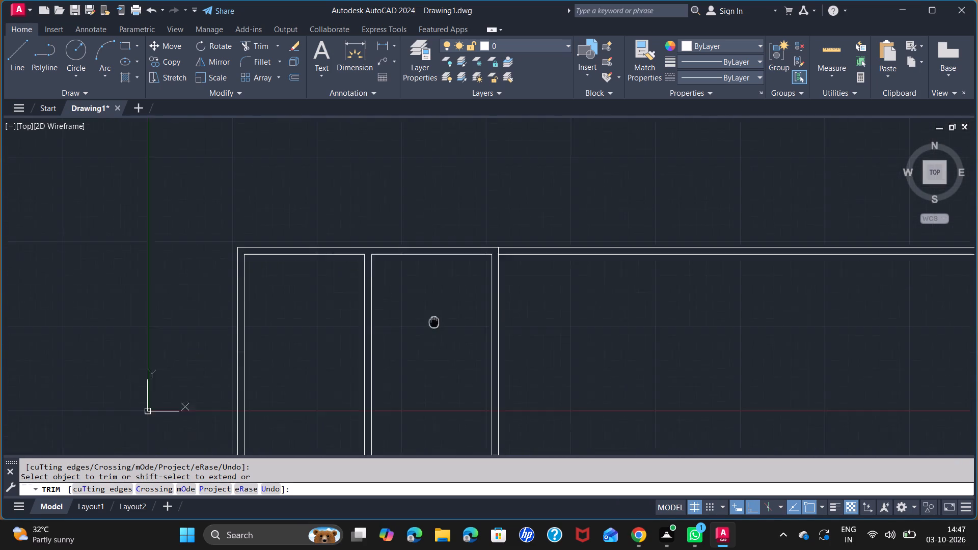
{"action": "middle_click_drag", "start_coordinate": [430, 312], "coordinate": [420, 281]}
{"action": "key", "text": "space"}
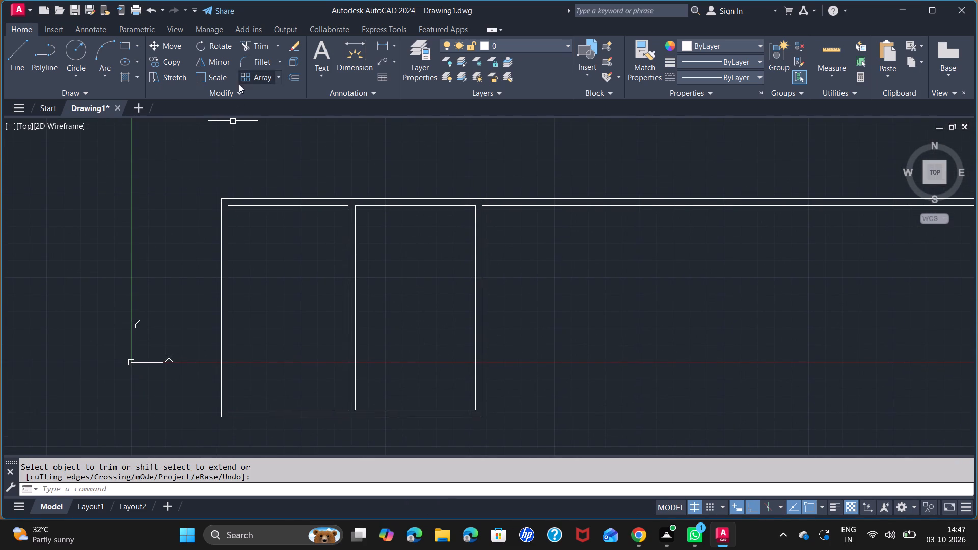
Add a linear dimension for the first window's overall width, placed just above the top line.
{"action": "left_click", "coordinate": [379, 45]}
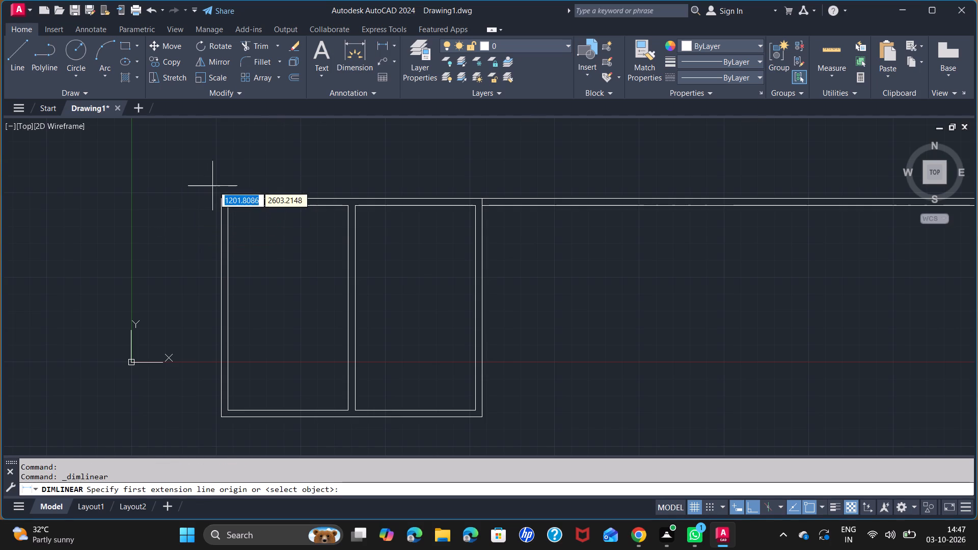
{"action": "left_click", "coordinate": [223, 197]}
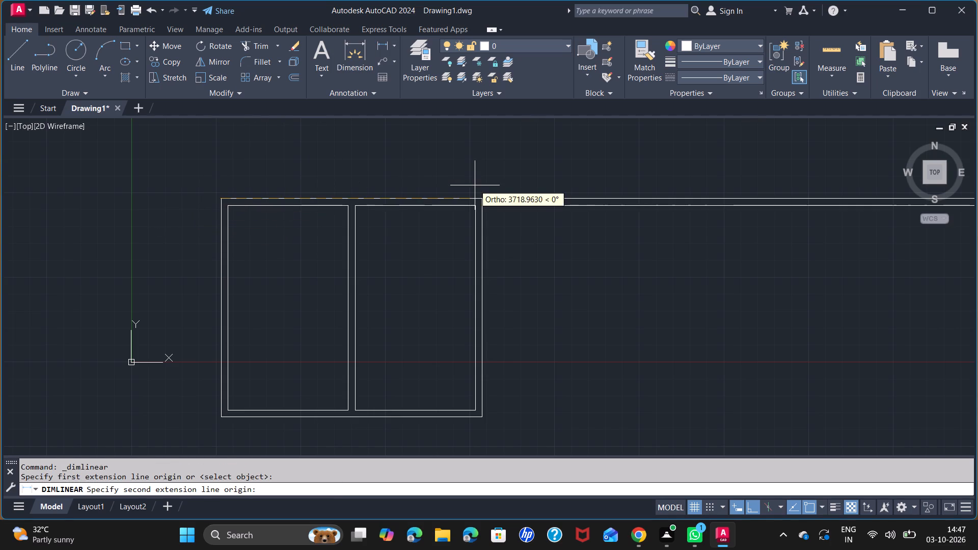
{"action": "left_click", "coordinate": [480, 197]}
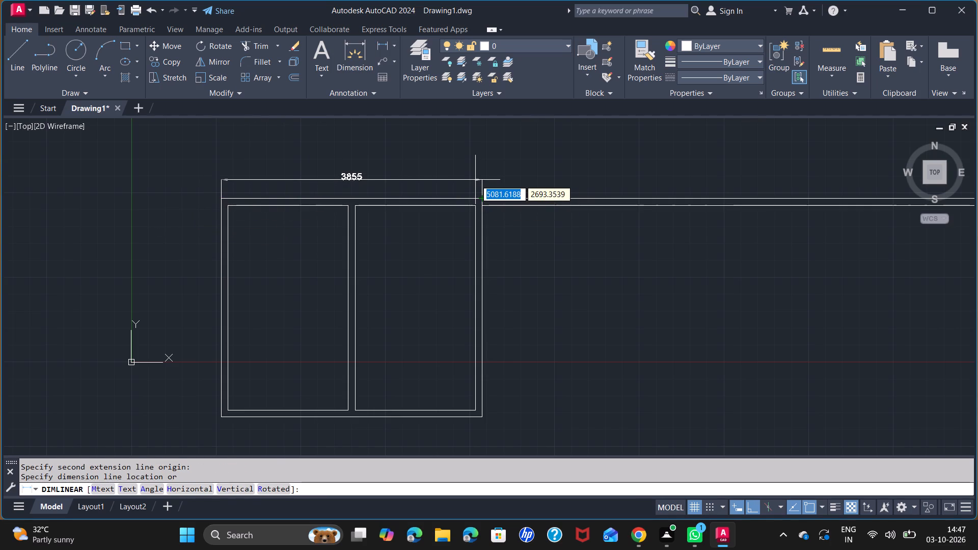
{"action": "left_click", "coordinate": [475, 184]}
Add a linear dimension for the first window's overall height, placed just outside its outer vertical edge on the side of the extended top lines.
{"action": "key", "text": "space"}
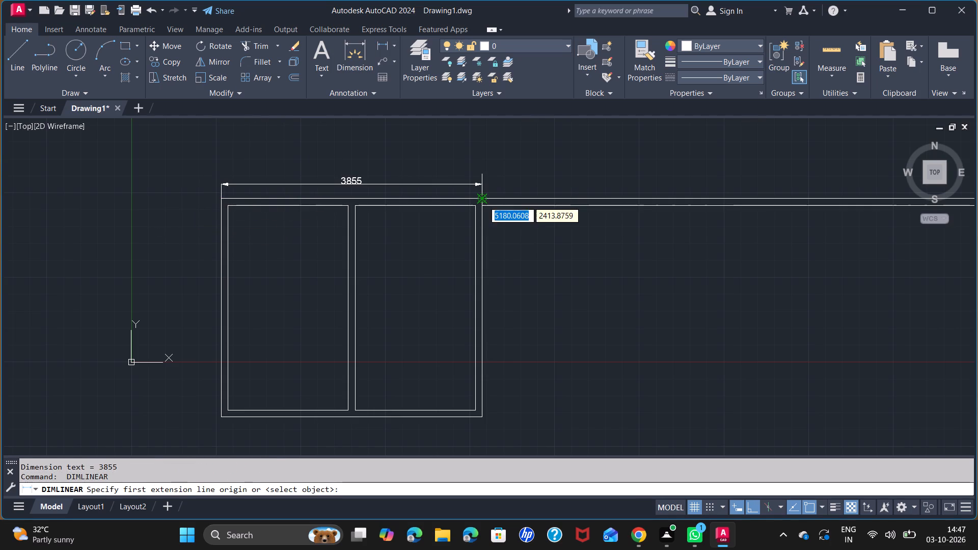
{"action": "left_click", "coordinate": [482, 199]}
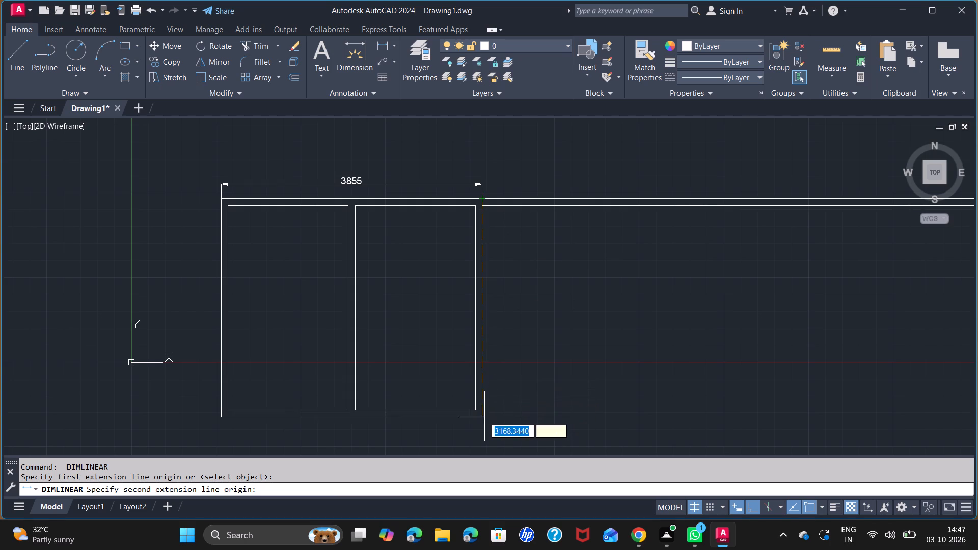
{"action": "left_click", "coordinate": [483, 417]}
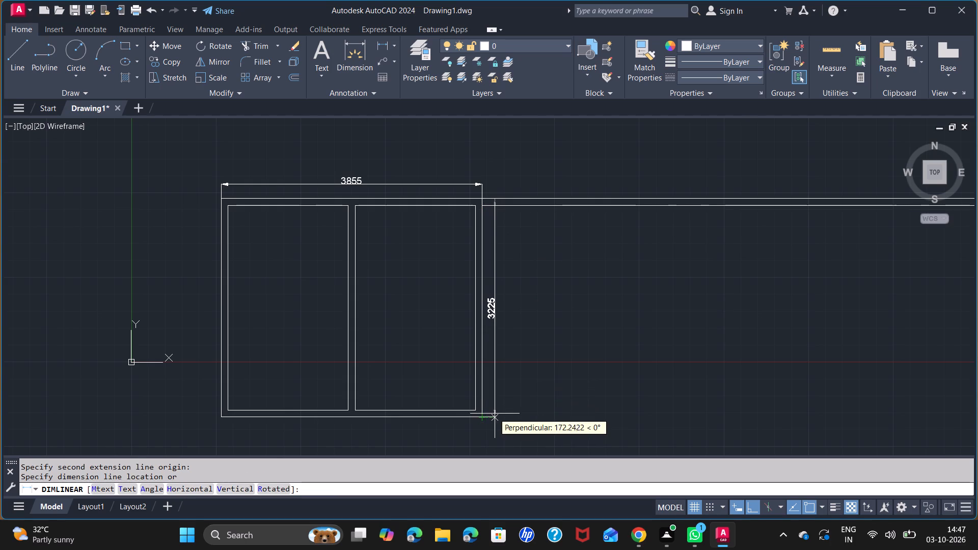
{"action": "left_click", "coordinate": [495, 414]}
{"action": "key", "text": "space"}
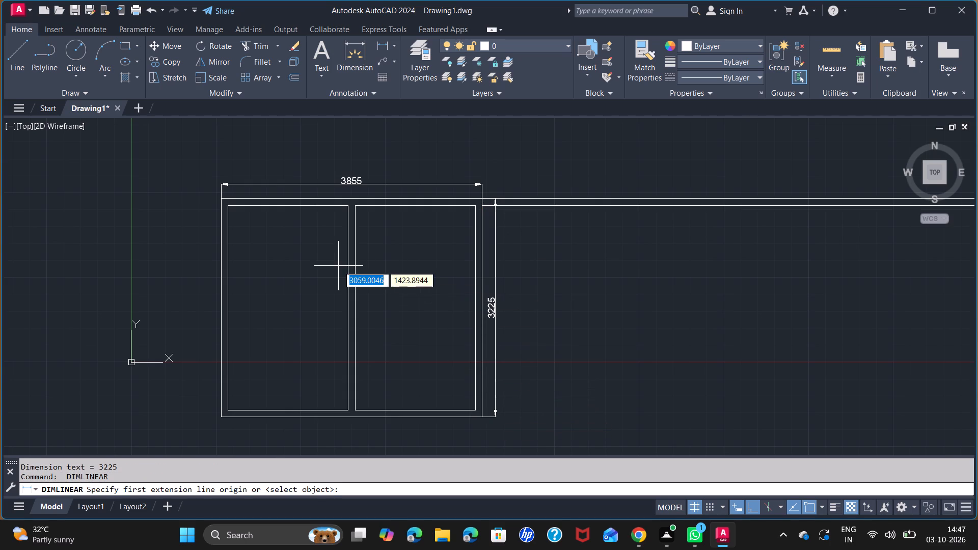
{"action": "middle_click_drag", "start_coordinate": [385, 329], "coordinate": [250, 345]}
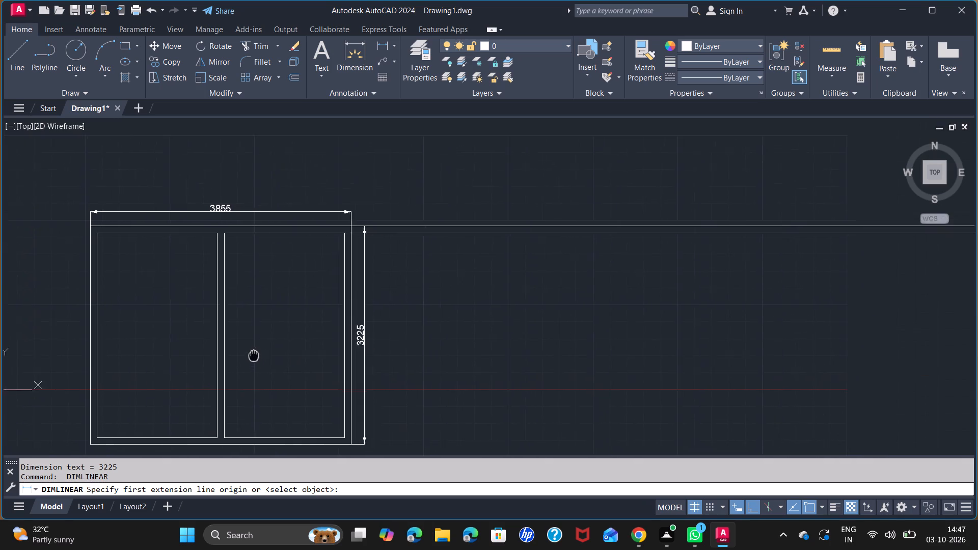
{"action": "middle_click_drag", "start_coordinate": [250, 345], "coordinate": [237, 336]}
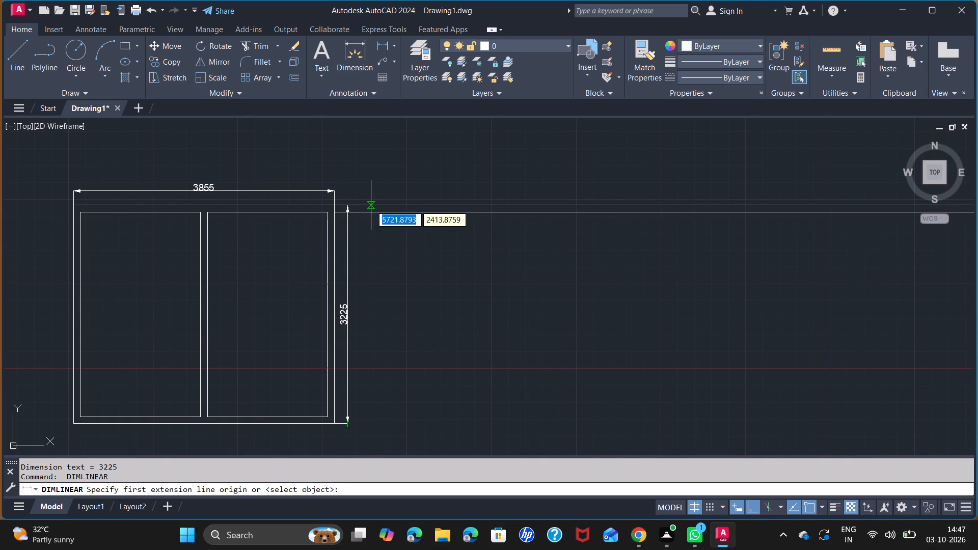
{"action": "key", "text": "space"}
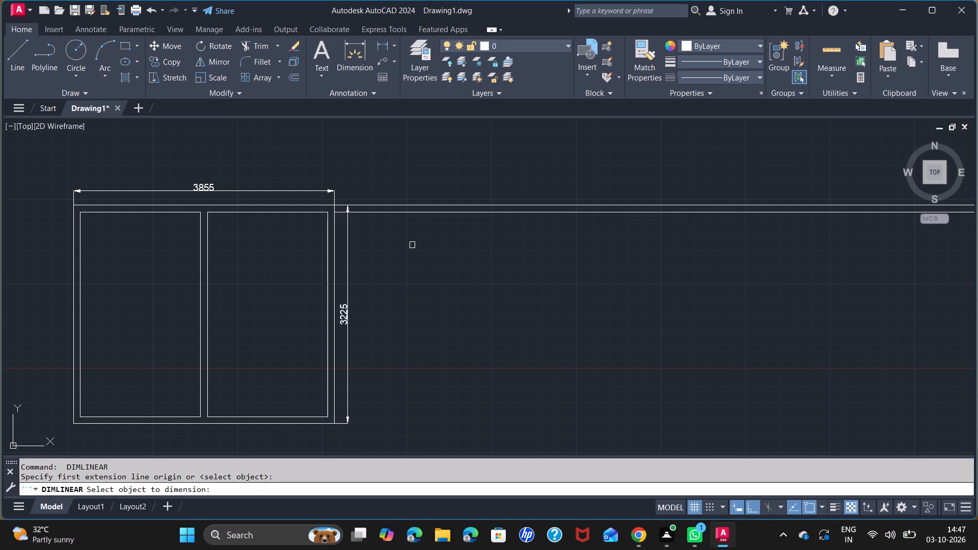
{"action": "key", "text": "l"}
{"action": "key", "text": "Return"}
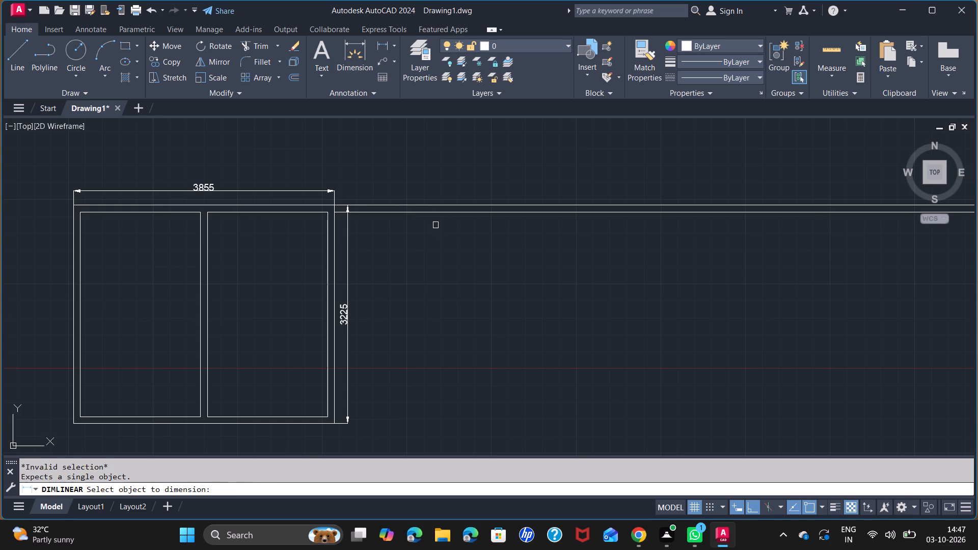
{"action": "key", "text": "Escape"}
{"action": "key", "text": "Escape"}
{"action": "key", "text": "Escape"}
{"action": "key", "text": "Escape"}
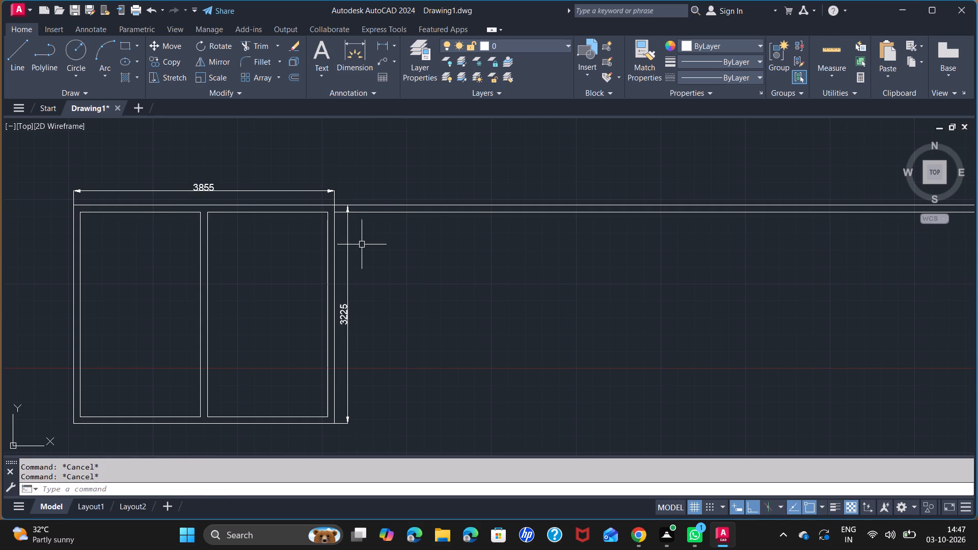
Start a line for the next window from the extended outer top line, just beyond the first window's height dimension.
{"action": "key", "text": "l"}
{"action": "key", "text": "Return"}
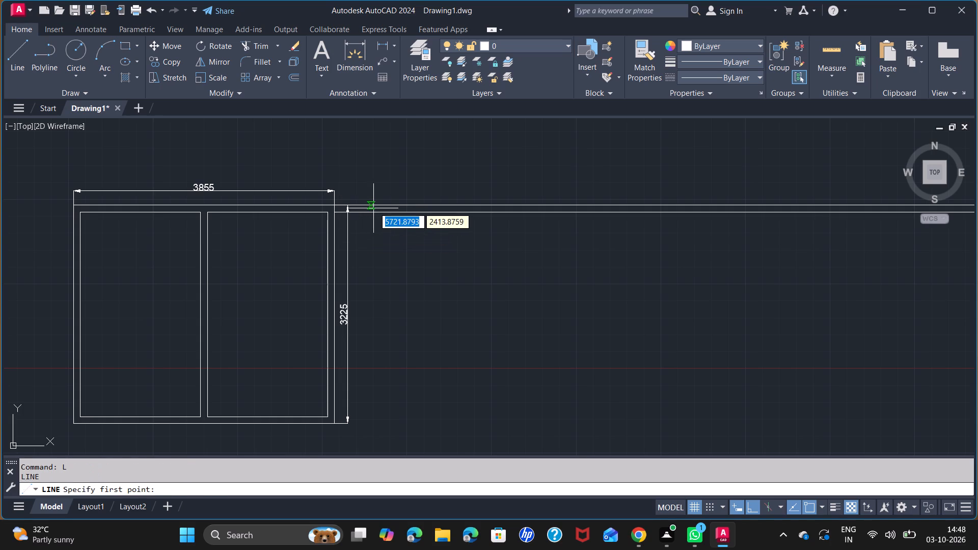
{"action": "left_click", "coordinate": [382, 205]}
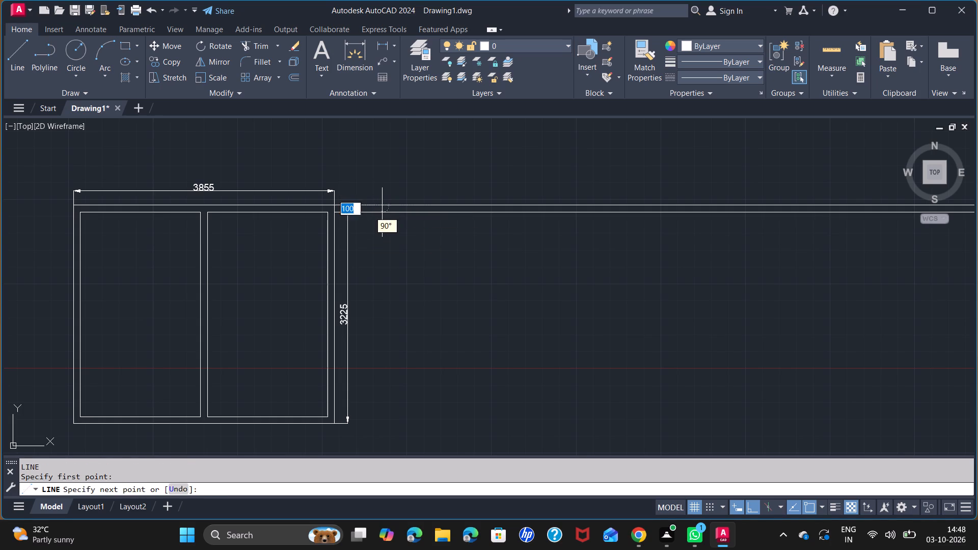
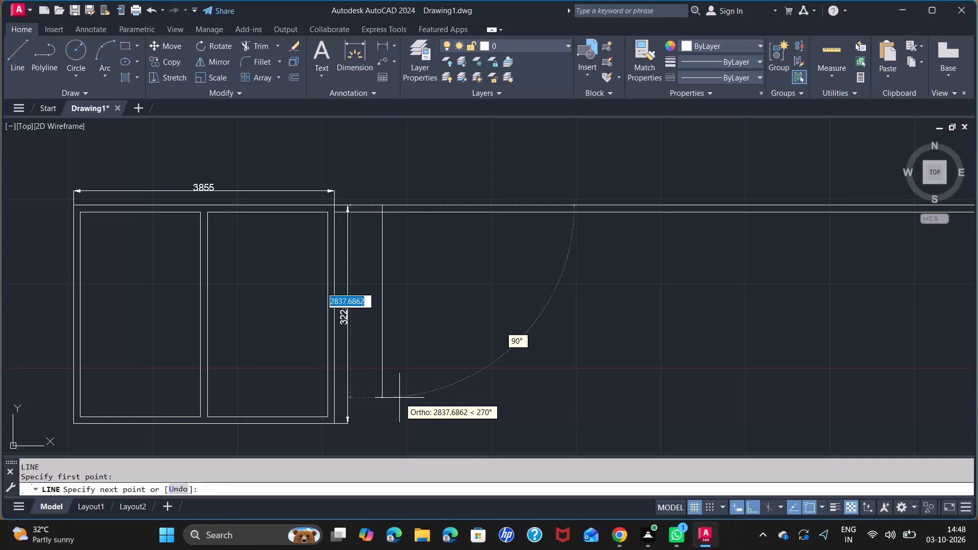
Draw the second window's outer outline from the top line: 3225 down, 2000 across, and back up to the top line.
{"action": "type", "text": "3225"}
{"action": "key", "text": "Return"}
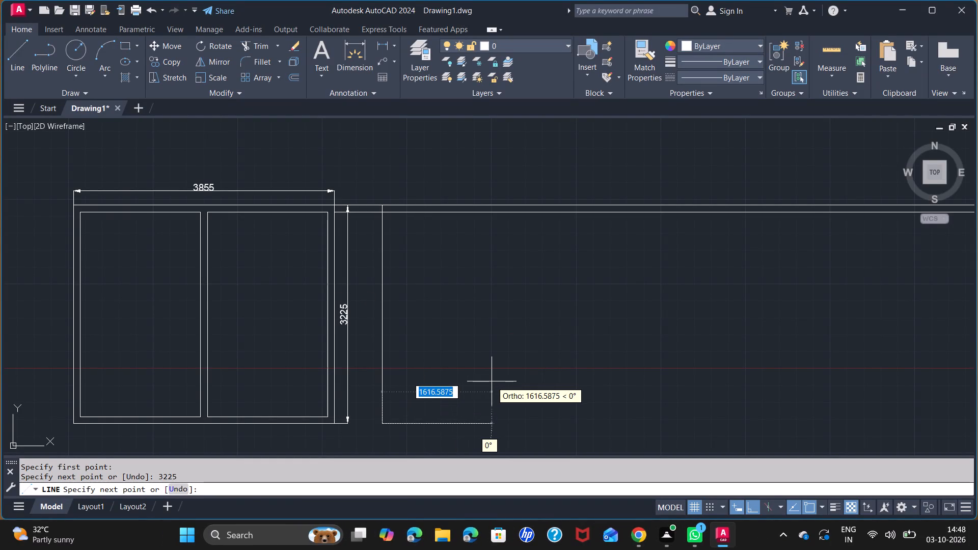
{"action": "type", "text": "2000"}
{"action": "key", "text": "Return"}
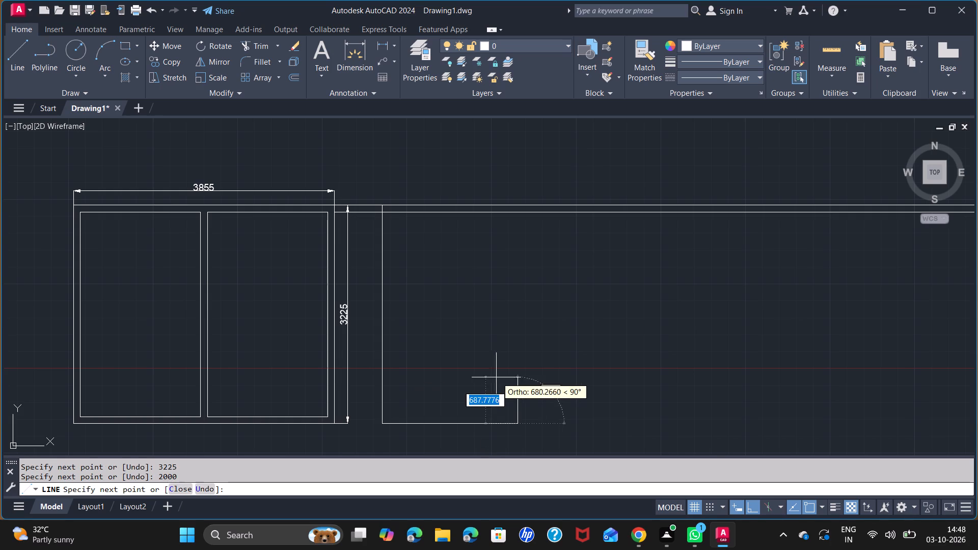
{"action": "left_click", "coordinate": [517, 204]}
{"action": "key", "text": "space"}
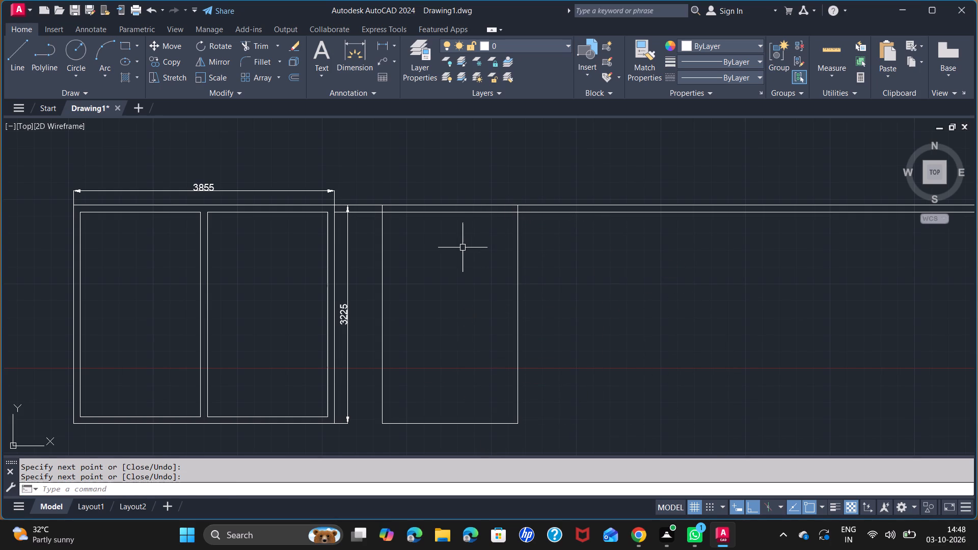
Offset the second window's two outer vertical lines and bottom line inward by 100 for the frame.
{"action": "type", "text": "OF"}
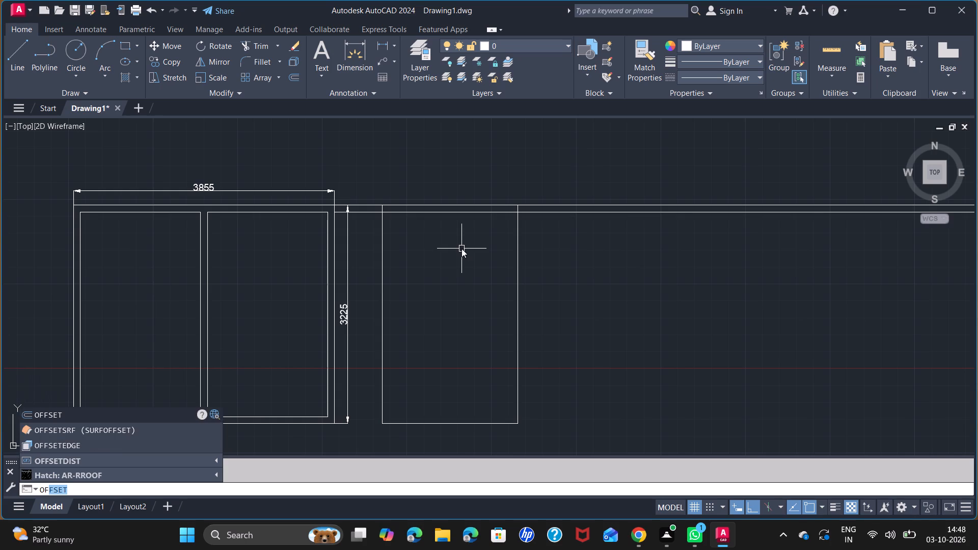
{"action": "key", "text": "Return"}
{"action": "key", "text": "1"}
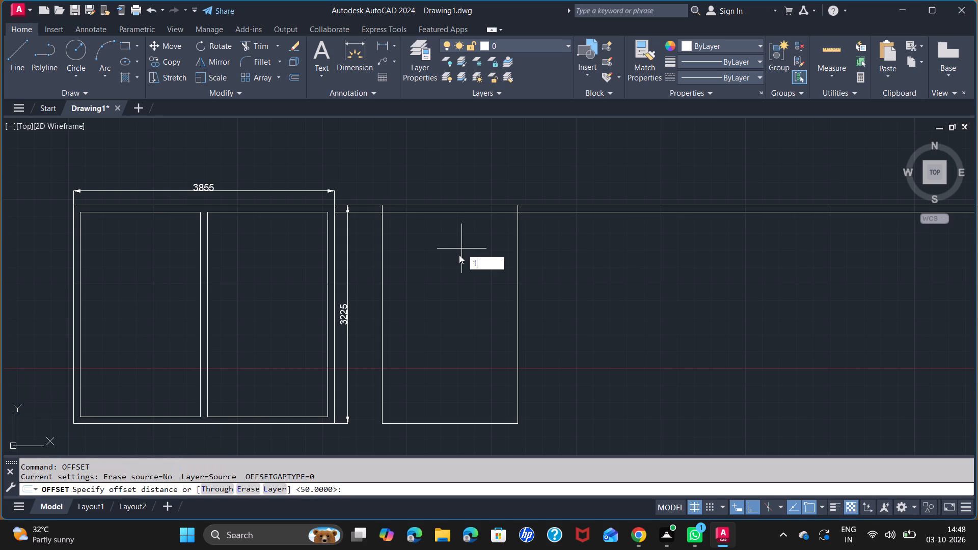
{"action": "type", "text": "00"}
{"action": "key", "text": "Return"}
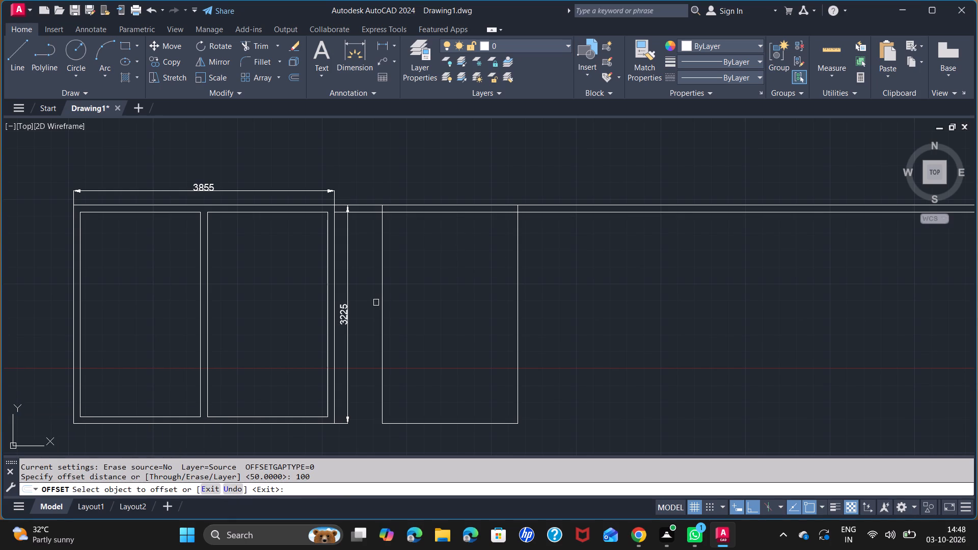
{"action": "left_click", "coordinate": [382, 307]}
{"action": "left_click", "coordinate": [396, 314]}
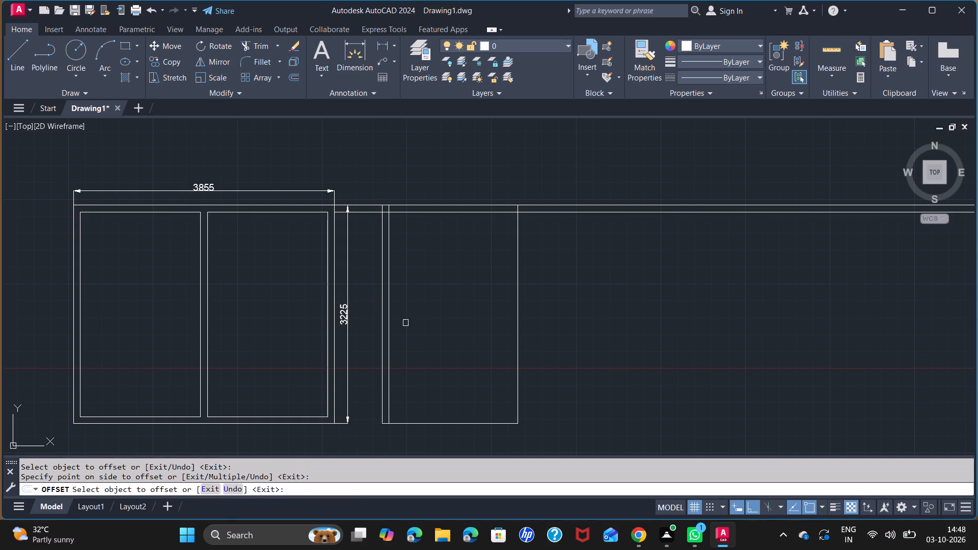
{"action": "left_click", "coordinate": [517, 331]}
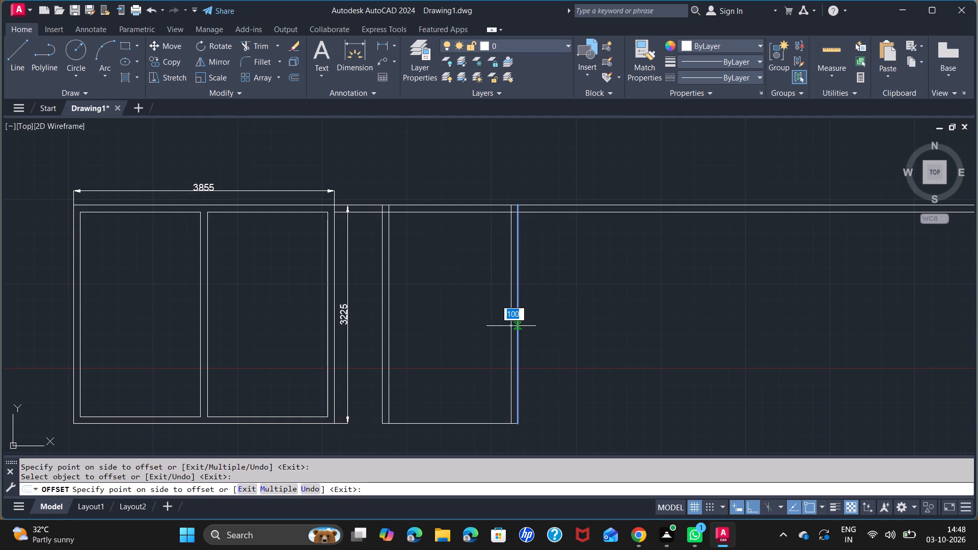
{"action": "left_click", "coordinate": [503, 320]}
{"action": "left_click", "coordinate": [465, 423]}
{"action": "left_click", "coordinate": [461, 408]}
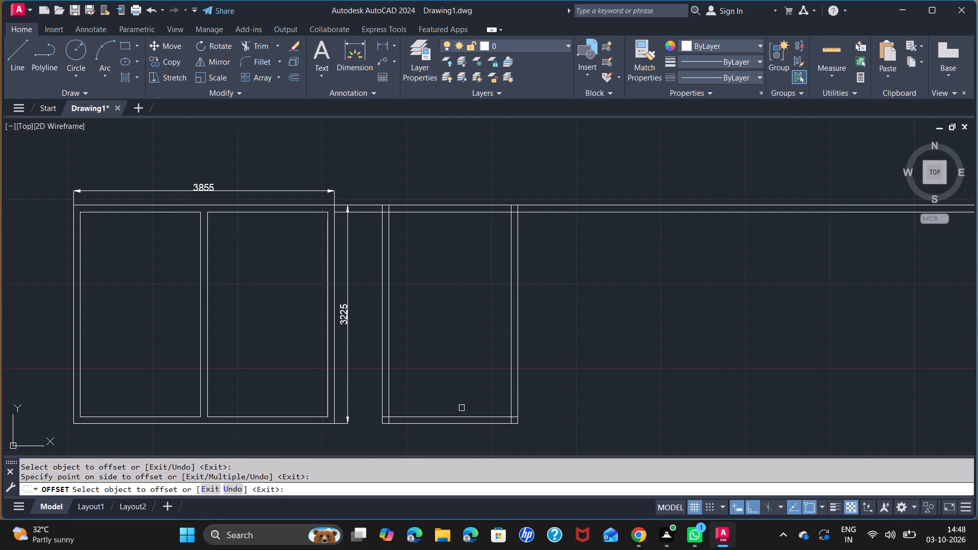
{"action": "key", "text": "space"}
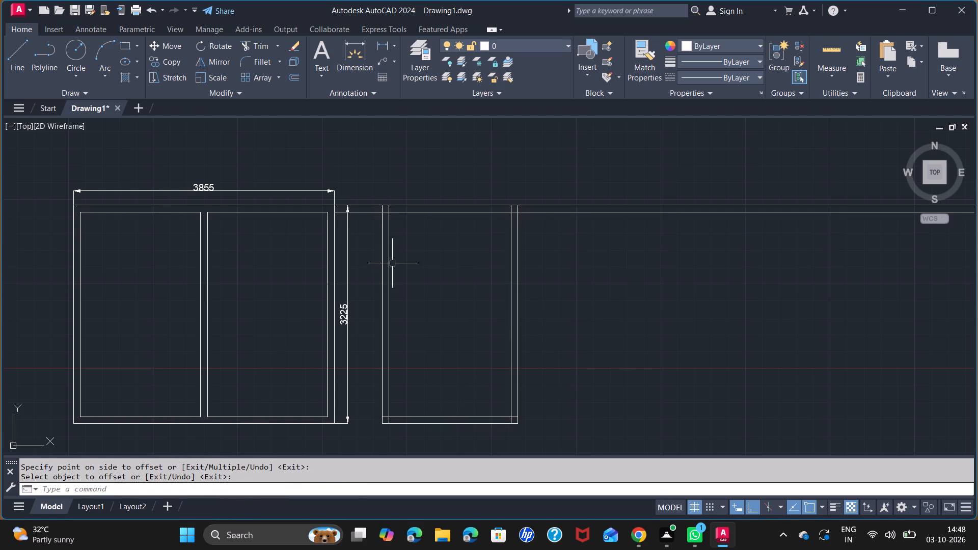
Draw a vertical centre line in the second window from the inner bottom line's midpoint to the inner top line.
{"action": "key", "text": "l"}
{"action": "key", "text": "Return"}
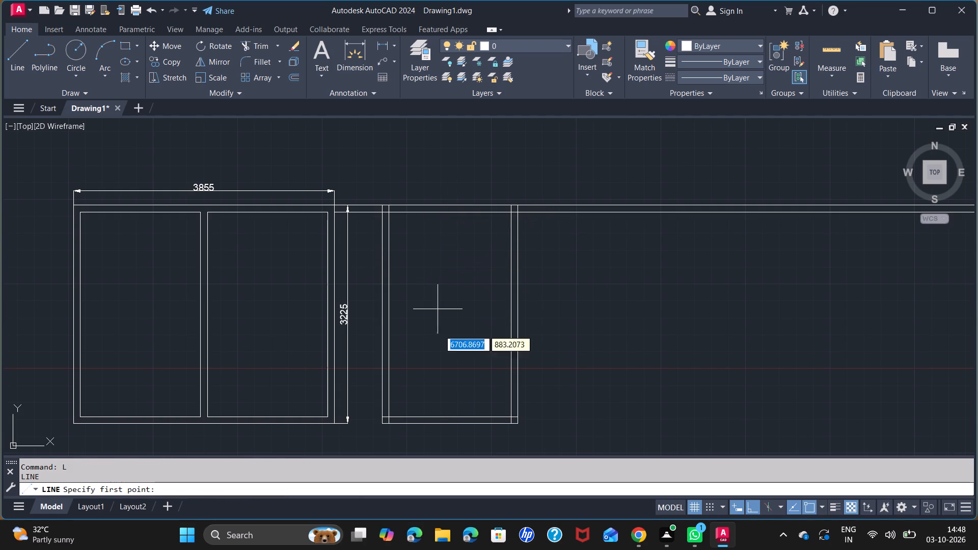
{"action": "left_click", "coordinate": [451, 414]}
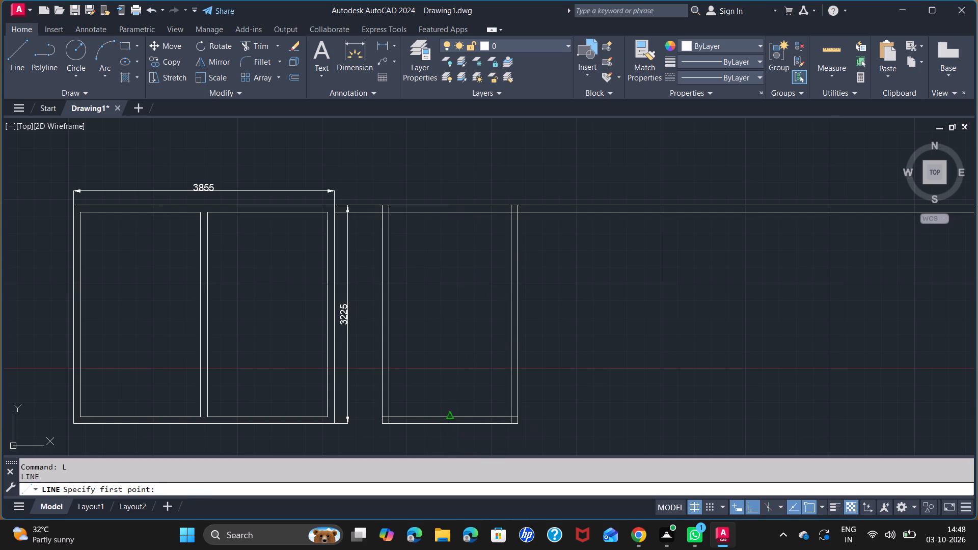
{"action": "left_click", "coordinate": [450, 209]}
{"action": "key", "text": "space"}
Offset the second window's centre line by 50 to both sides for the mullion.
{"action": "key", "text": "o"}
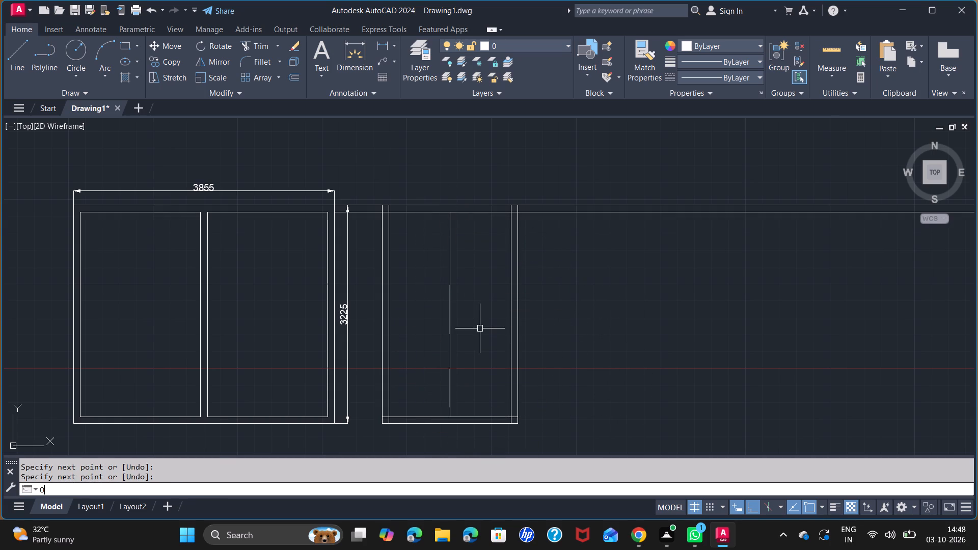
{"action": "key", "text": "f"}
{"action": "key", "text": "Return"}
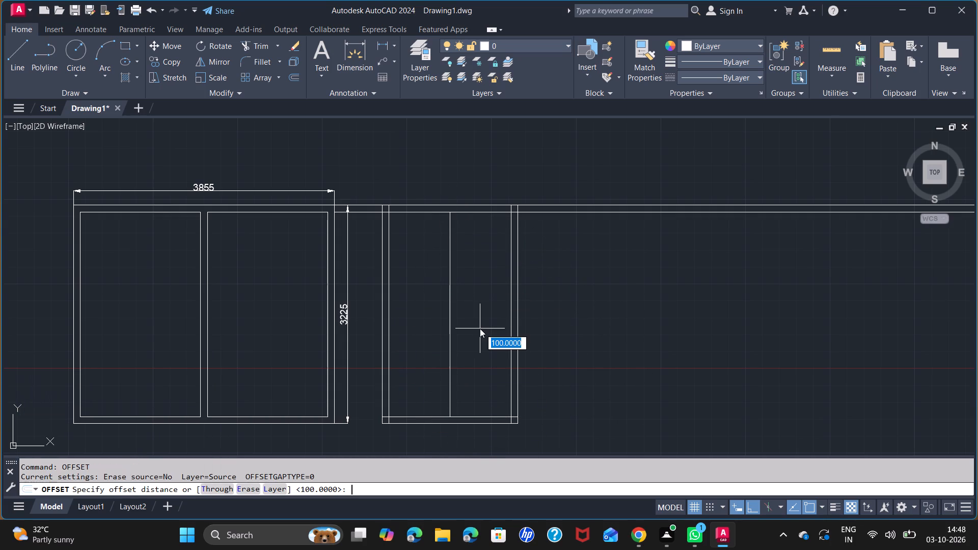
{"action": "type", "text": "50"}
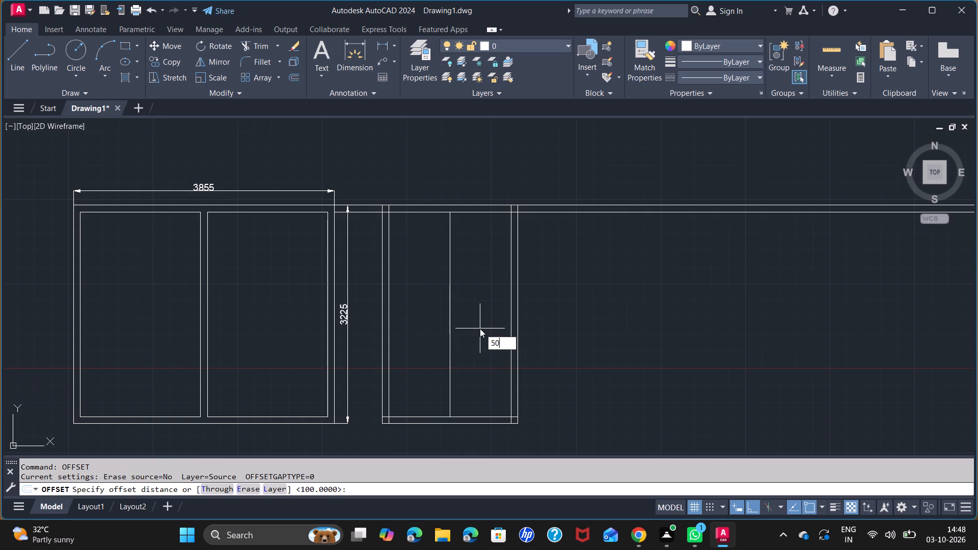
{"action": "key", "text": "Return"}
{"action": "left_click", "coordinate": [448, 334]}
{"action": "left_click", "coordinate": [470, 340]}
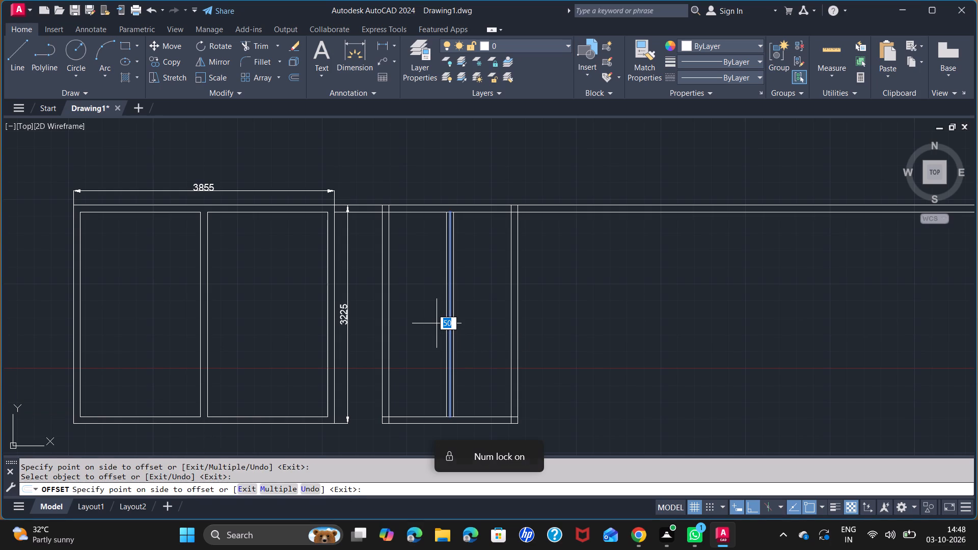
{"action": "type", "text": "55"}
{"action": "key", "text": "BackSpace"}
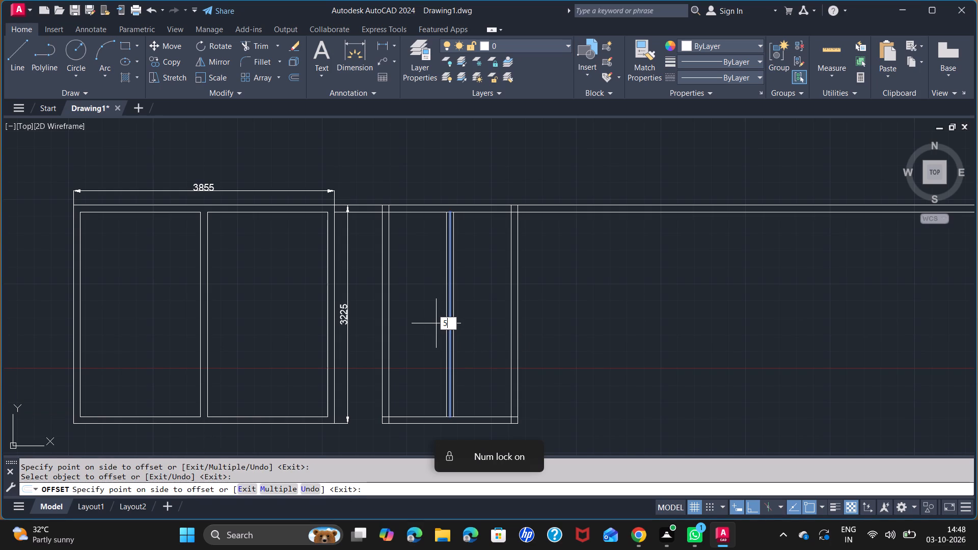
{"action": "key", "text": "BackSpace"}
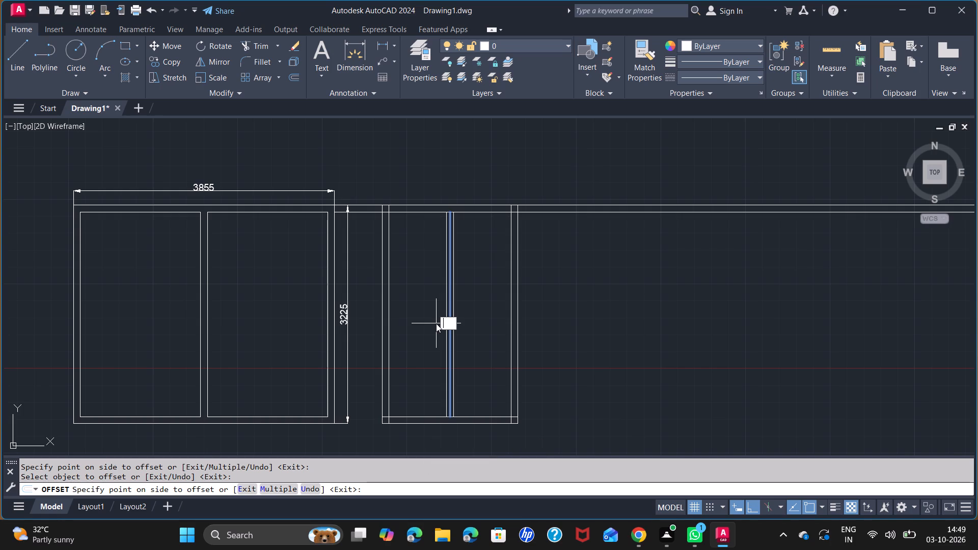
{"action": "left_click", "coordinate": [436, 323]}
{"action": "key", "text": "space"}
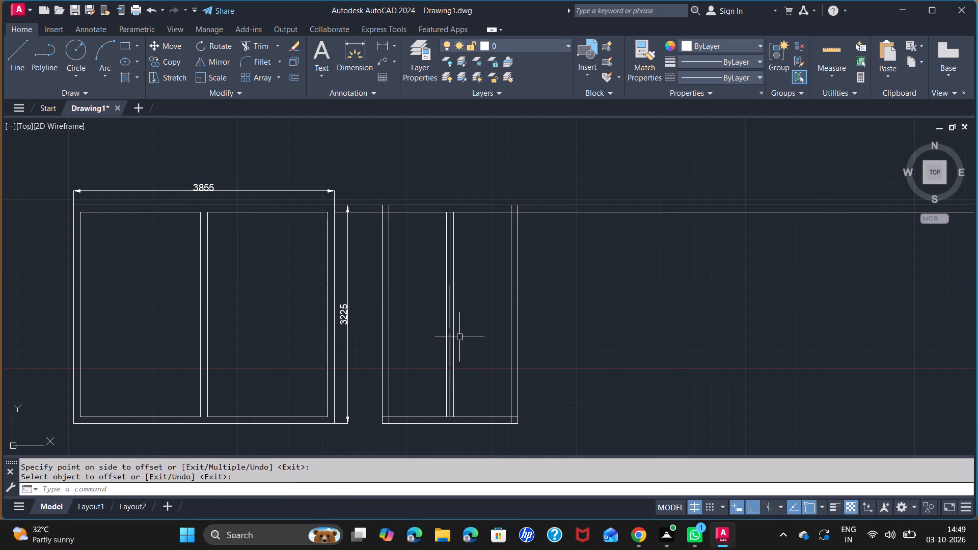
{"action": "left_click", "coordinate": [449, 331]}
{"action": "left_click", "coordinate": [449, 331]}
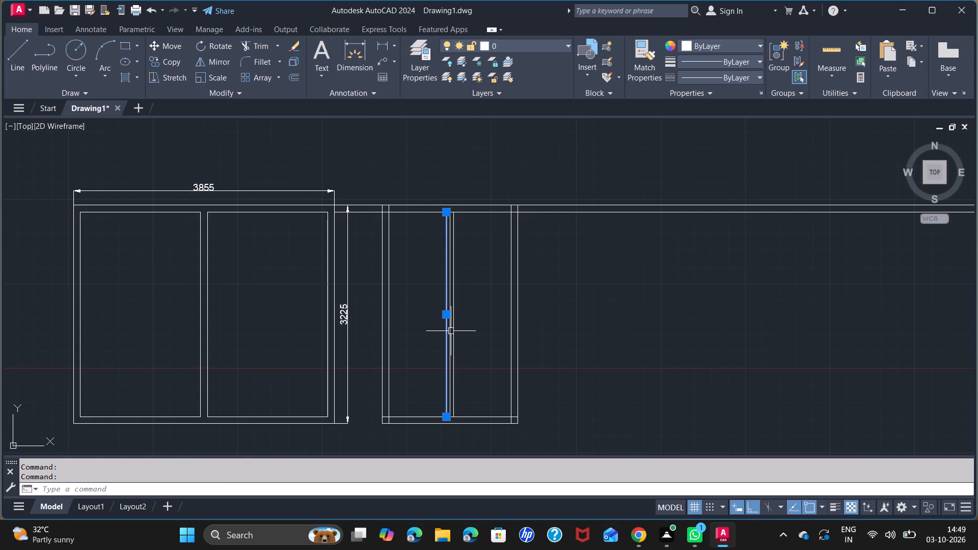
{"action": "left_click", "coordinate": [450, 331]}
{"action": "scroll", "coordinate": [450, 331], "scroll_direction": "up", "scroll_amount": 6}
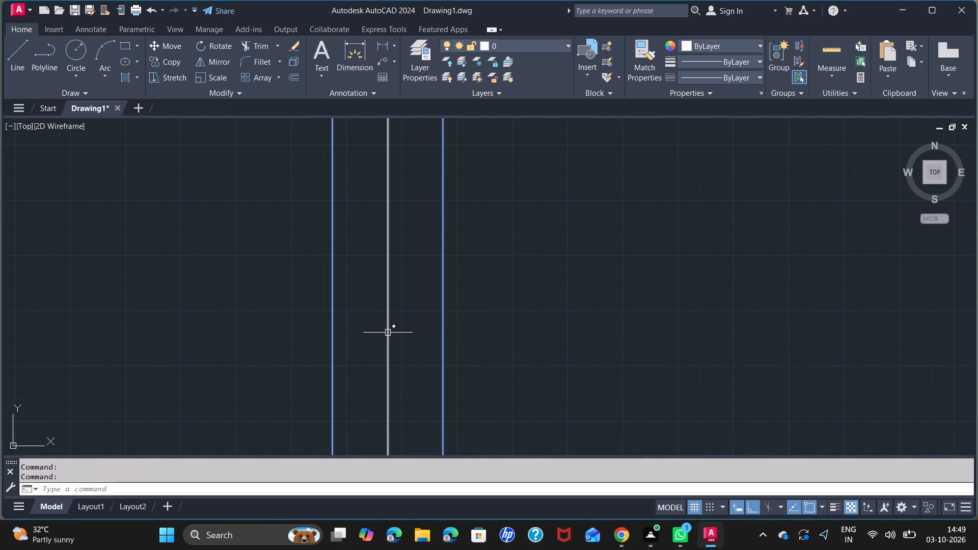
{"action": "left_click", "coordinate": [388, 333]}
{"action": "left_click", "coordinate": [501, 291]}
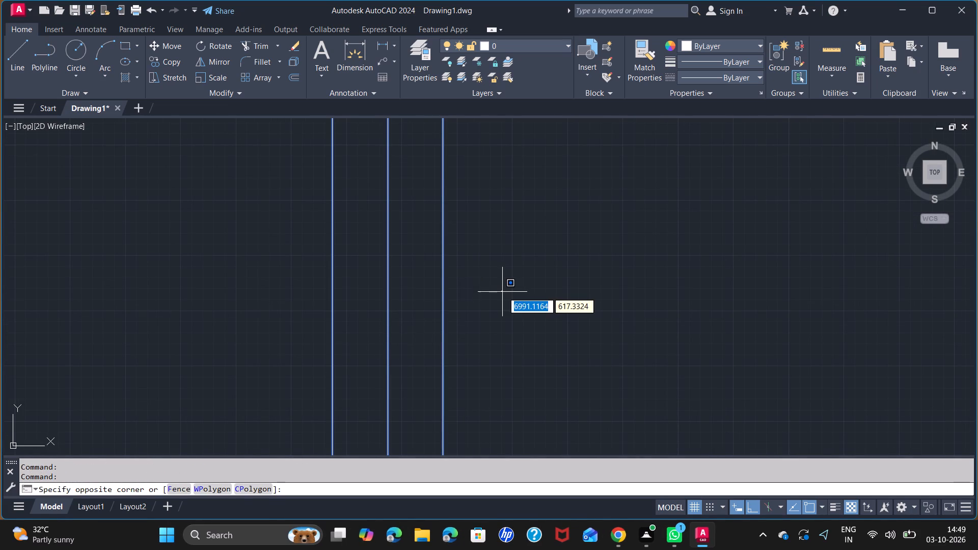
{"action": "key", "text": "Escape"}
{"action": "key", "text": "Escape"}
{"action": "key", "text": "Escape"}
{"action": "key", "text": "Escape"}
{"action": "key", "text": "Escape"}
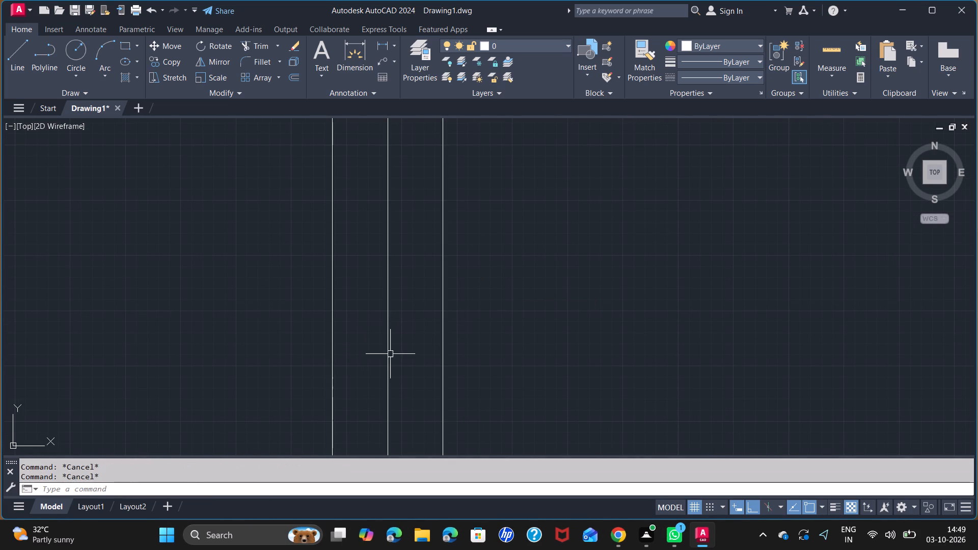
Delete the second window's centre line between the two mullion lines.
{"action": "left_click", "coordinate": [390, 354]}
{"action": "key", "text": "Delete"}
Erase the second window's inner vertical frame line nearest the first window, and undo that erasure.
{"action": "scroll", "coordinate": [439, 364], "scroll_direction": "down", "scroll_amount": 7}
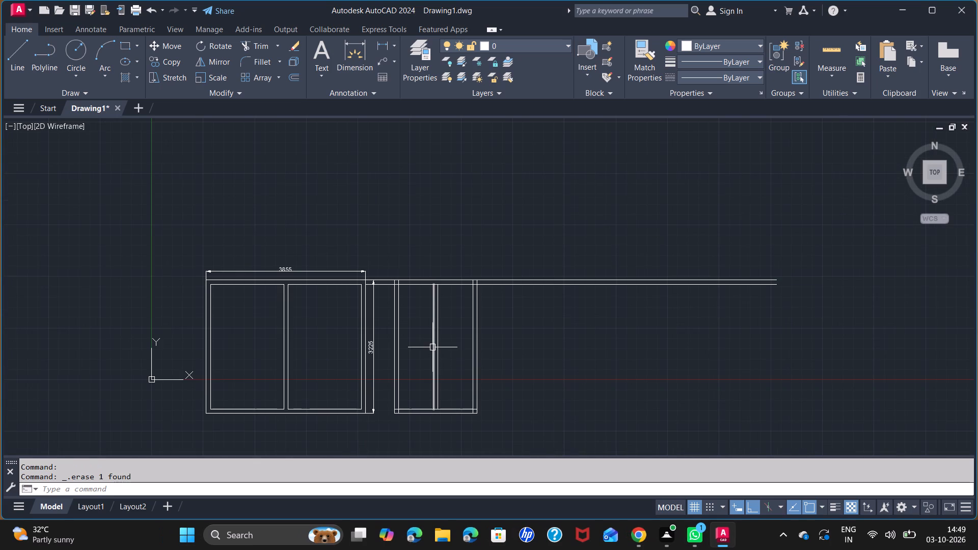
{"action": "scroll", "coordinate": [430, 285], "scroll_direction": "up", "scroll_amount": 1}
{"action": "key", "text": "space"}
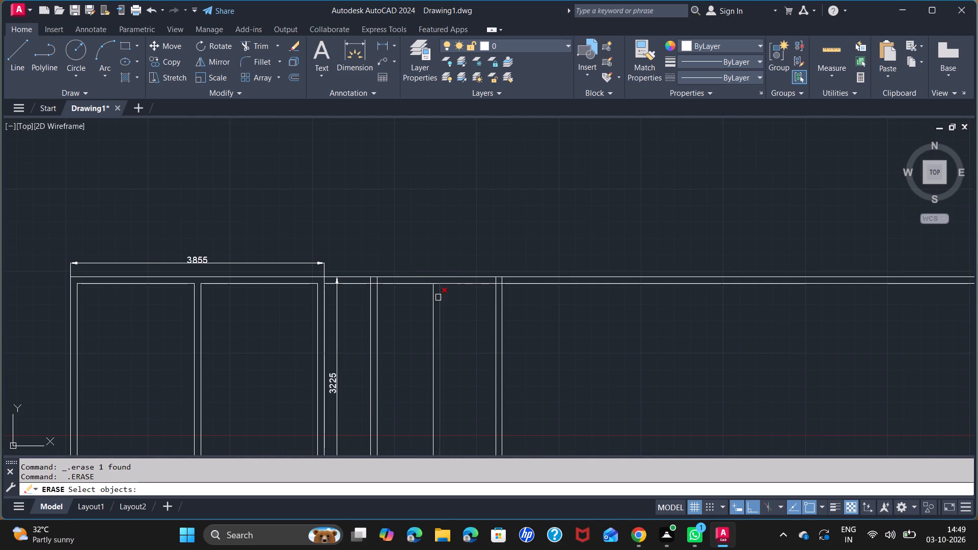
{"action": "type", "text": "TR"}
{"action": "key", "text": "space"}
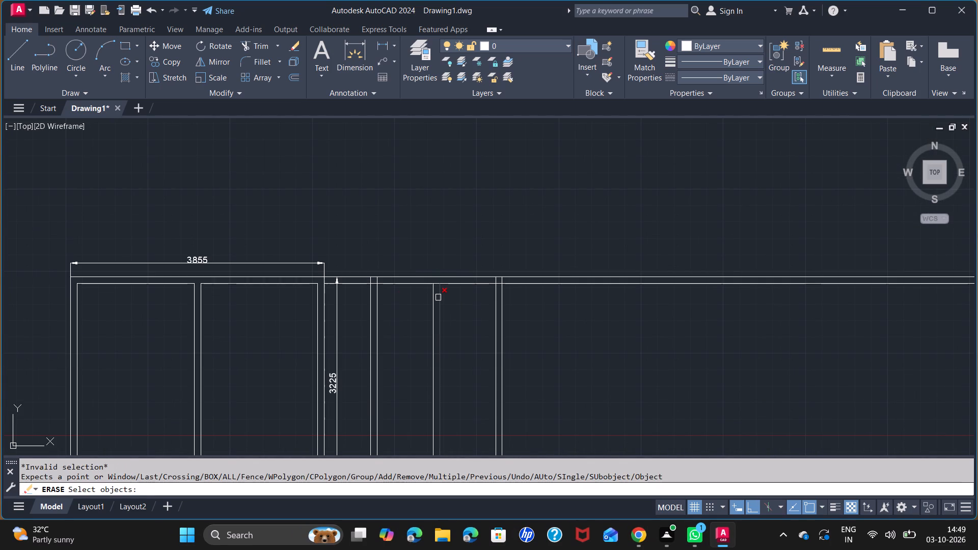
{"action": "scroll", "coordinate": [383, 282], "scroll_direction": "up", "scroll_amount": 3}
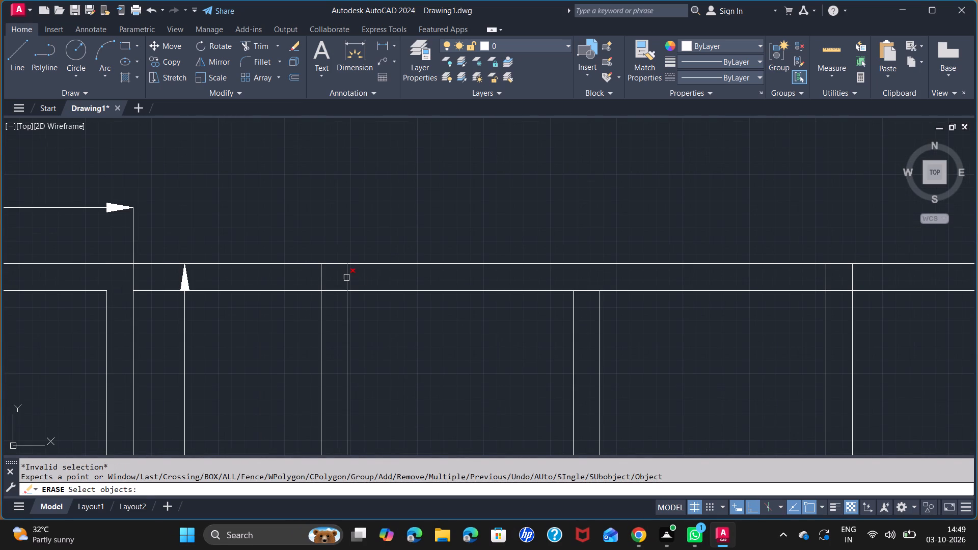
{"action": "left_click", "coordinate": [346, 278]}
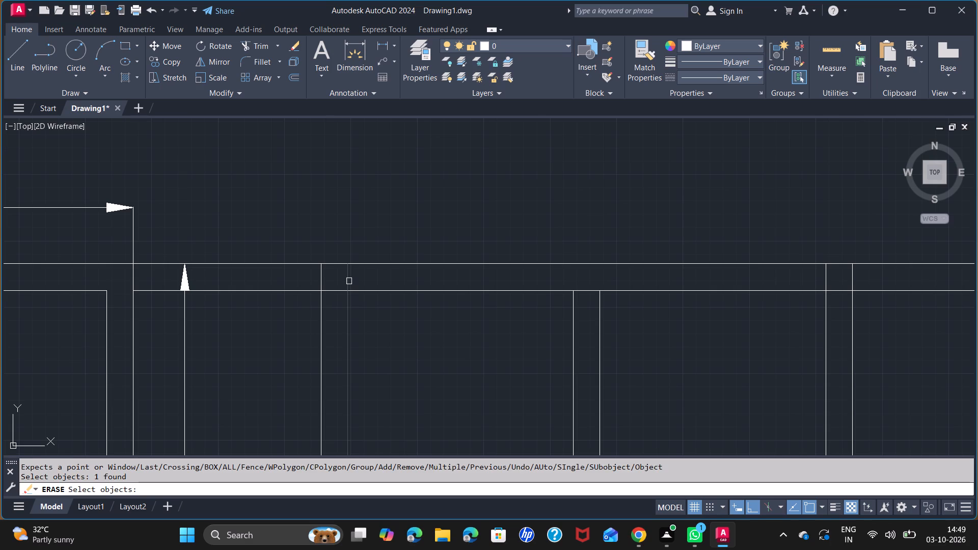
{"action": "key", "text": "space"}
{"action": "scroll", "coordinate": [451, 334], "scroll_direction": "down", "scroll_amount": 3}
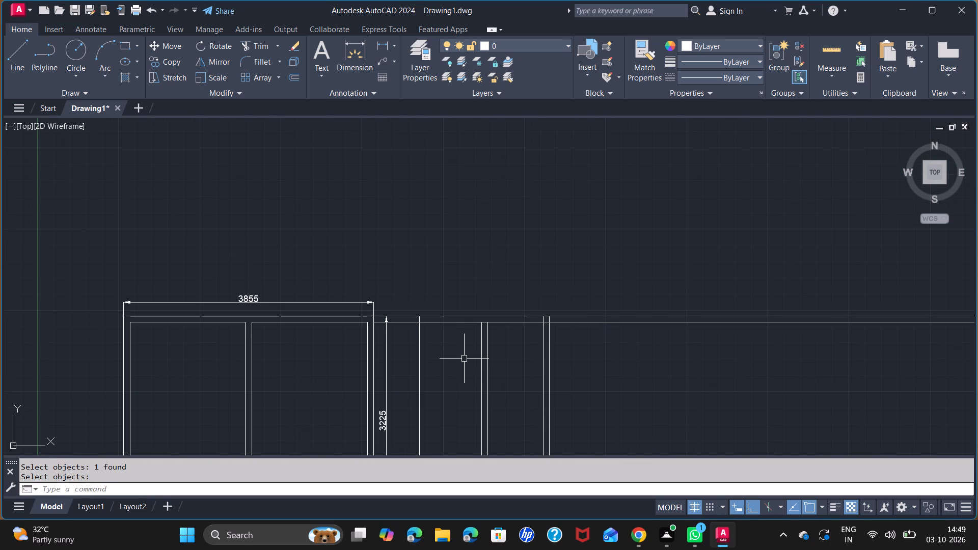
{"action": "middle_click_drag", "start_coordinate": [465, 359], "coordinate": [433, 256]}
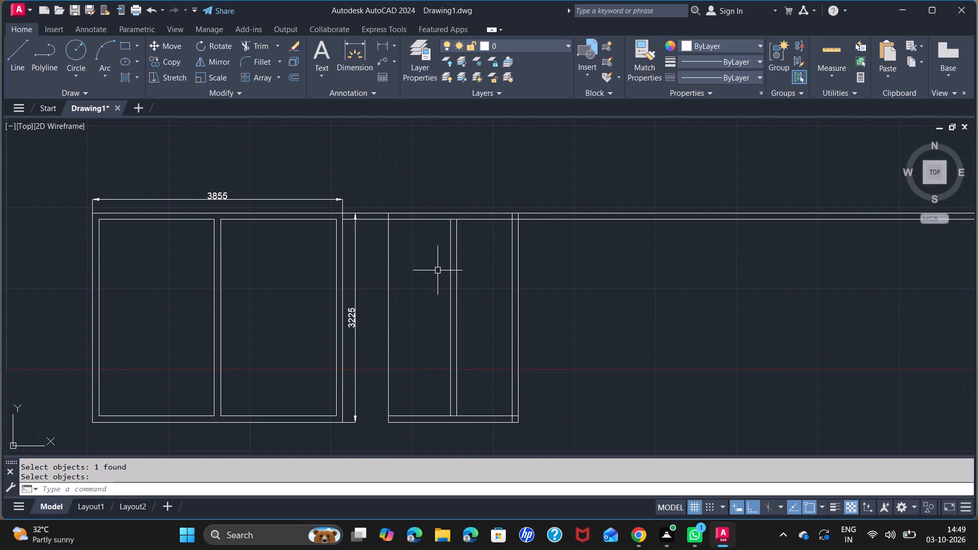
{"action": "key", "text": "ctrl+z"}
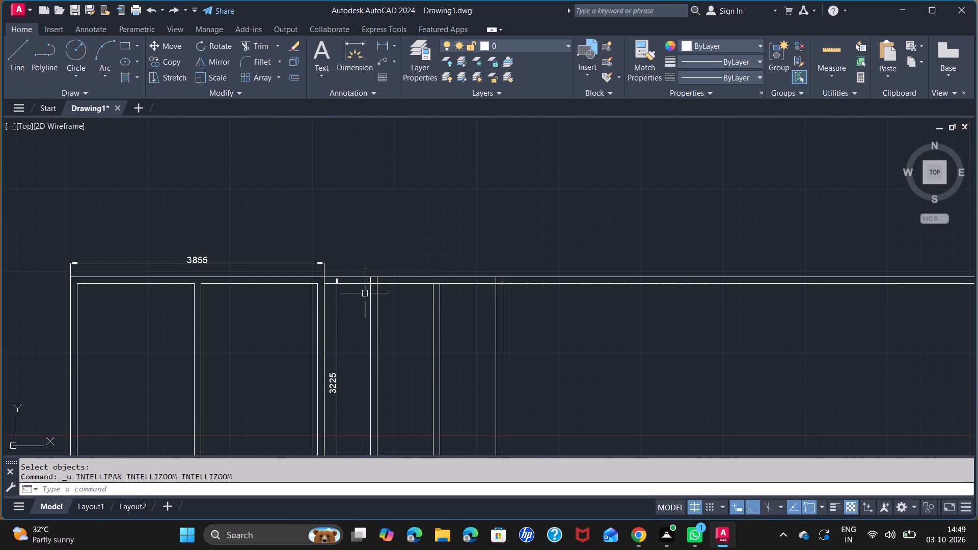
Trim the overlapping lines at the second window's top corners and mullion, plus the inner top line between the first two windows.
{"action": "scroll", "coordinate": [365, 286], "scroll_direction": "up", "scroll_amount": 4}
{"action": "type", "text": "TR"}
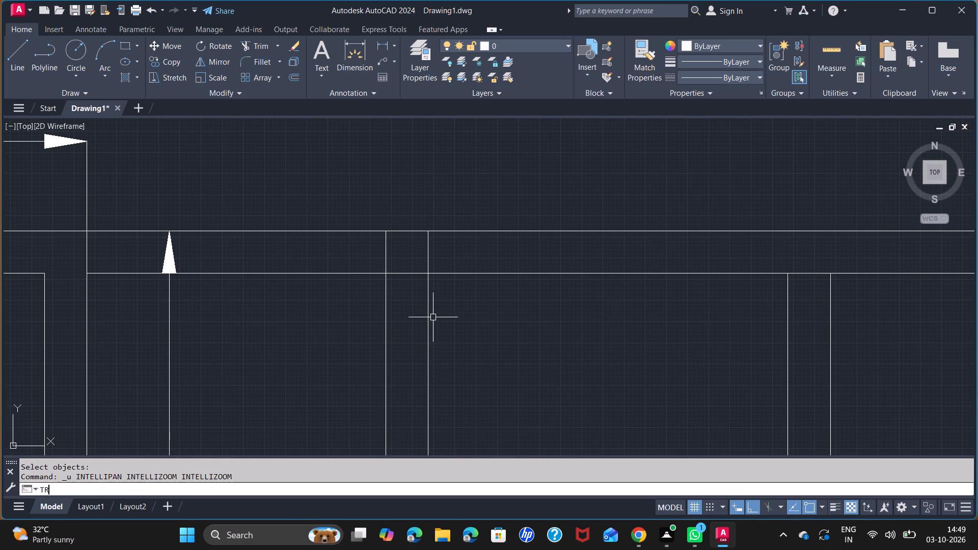
{"action": "key", "text": "space"}
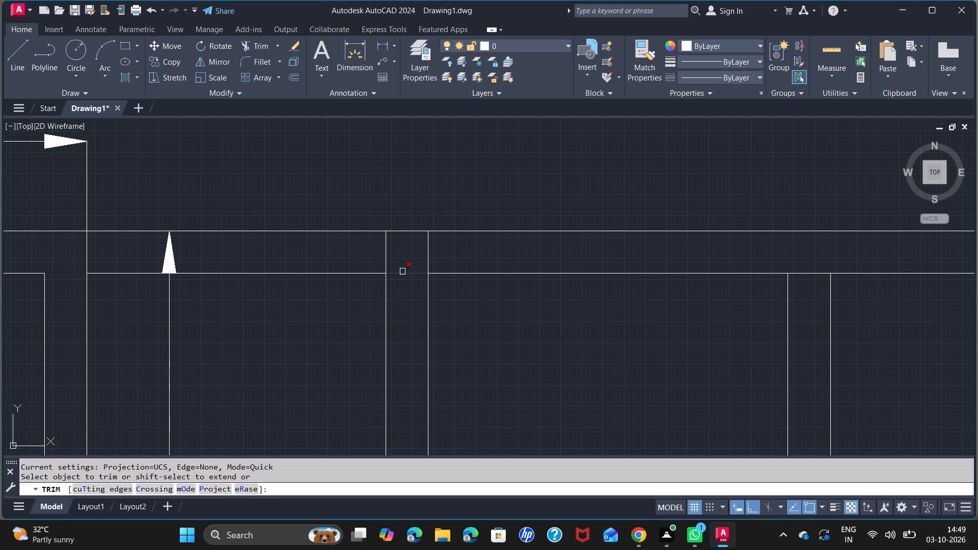
{"action": "left_click", "coordinate": [402, 271]}
{"action": "left_click", "coordinate": [430, 242]}
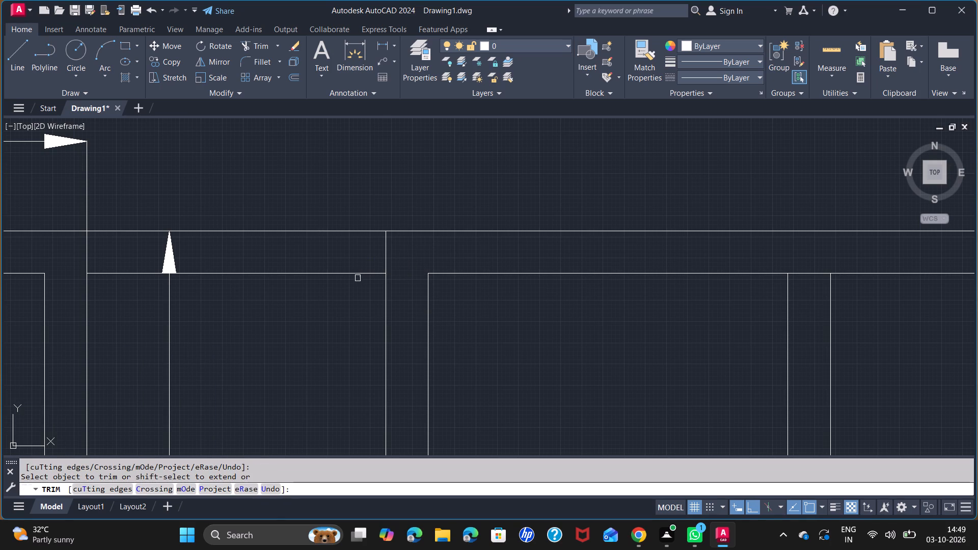
{"action": "left_click", "coordinate": [358, 272]}
{"action": "scroll", "coordinate": [335, 343], "scroll_direction": "down", "scroll_amount": 4}
{"action": "middle_click_drag", "start_coordinate": [440, 369], "coordinate": [393, 322]}
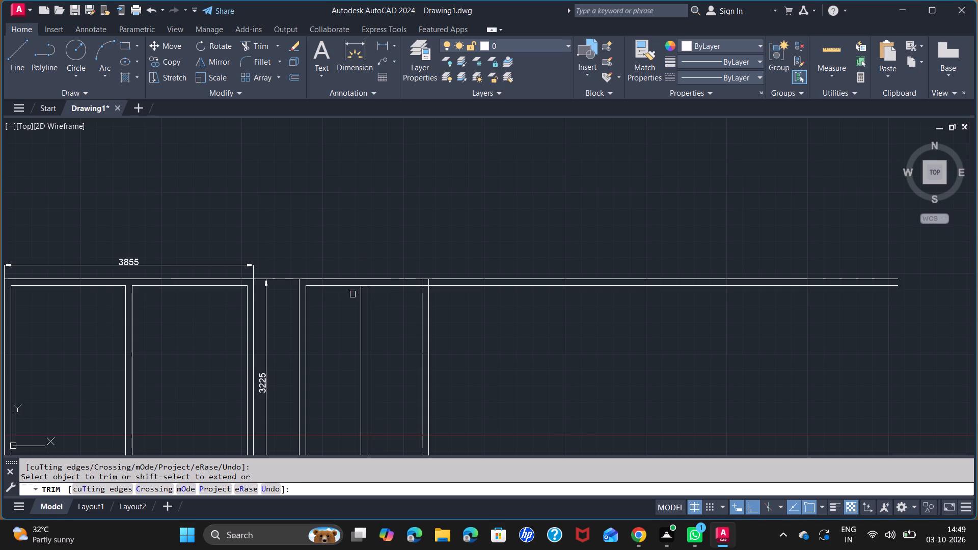
{"action": "scroll", "coordinate": [369, 284], "scroll_direction": "up", "scroll_amount": 4}
{"action": "left_click", "coordinate": [330, 292]}
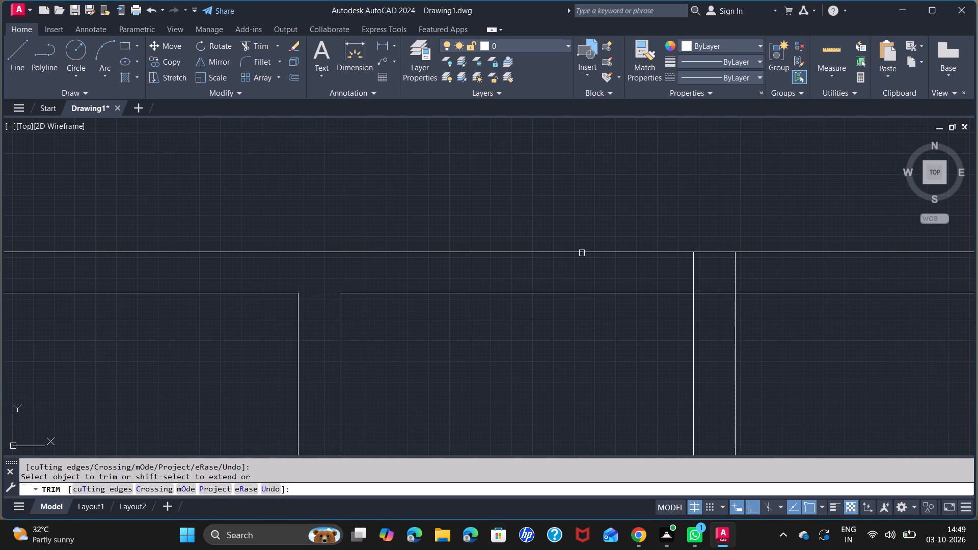
{"action": "left_click", "coordinate": [692, 269]}
{"action": "left_click", "coordinate": [714, 296]}
Trim the overlapping frame lines at the second window's bottom corners and the inner bottom line between its mullion lines.
{"action": "scroll", "coordinate": [477, 370], "scroll_direction": "down", "scroll_amount": 4}
{"action": "middle_click_drag", "start_coordinate": [474, 380], "coordinate": [418, 133]}
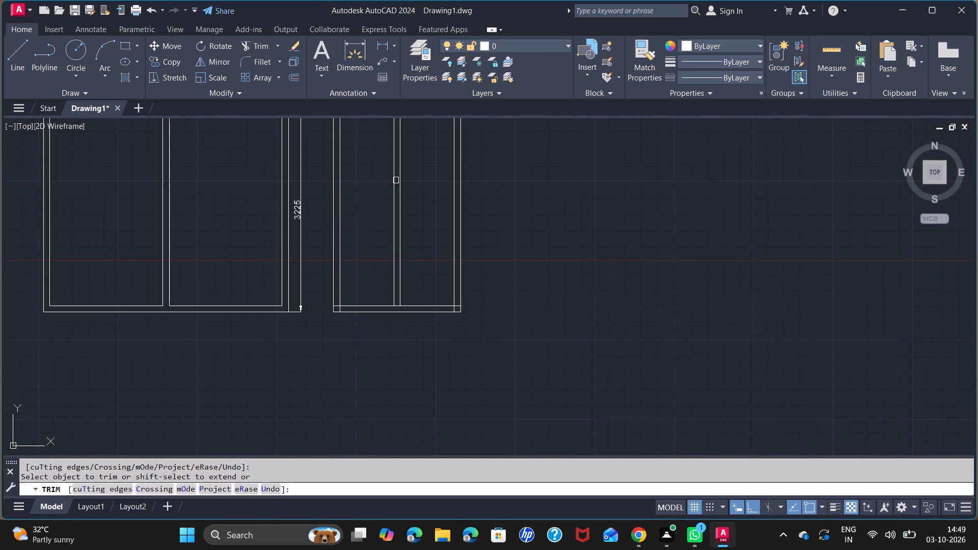
{"action": "scroll", "coordinate": [343, 298], "scroll_direction": "up", "scroll_amount": 4}
{"action": "left_click", "coordinate": [290, 353]}
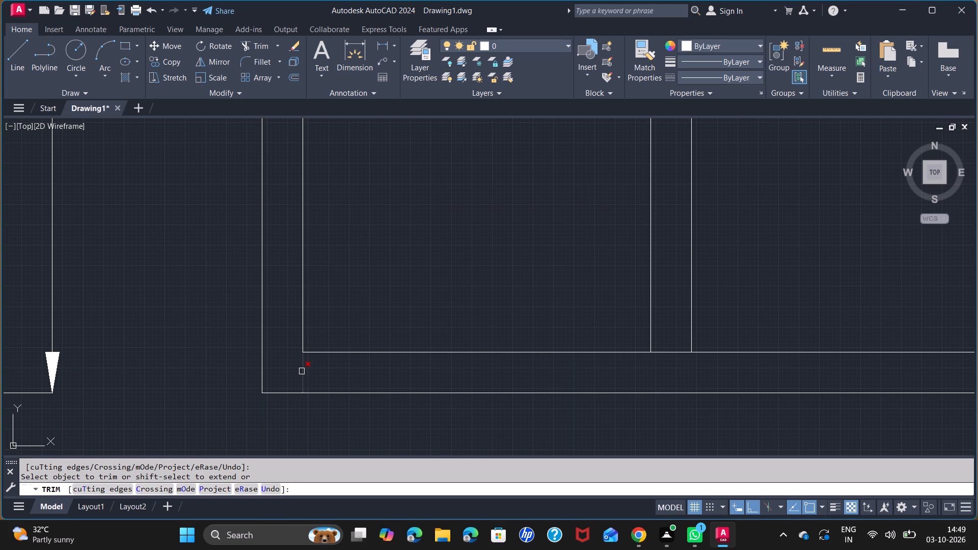
{"action": "left_click", "coordinate": [302, 371]}
{"action": "left_click", "coordinate": [668, 352]}
{"action": "scroll", "coordinate": [792, 354], "scroll_direction": "down", "scroll_amount": 4}
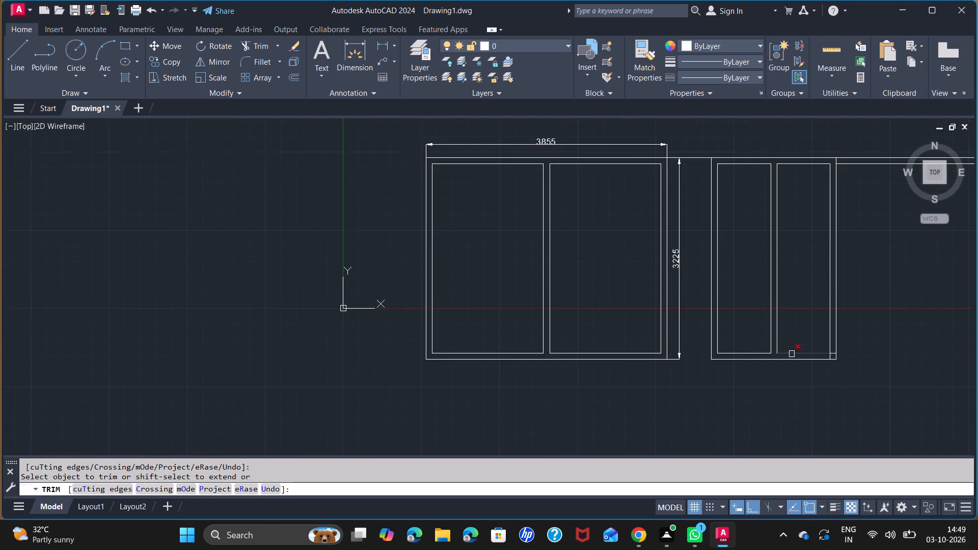
{"action": "middle_click_drag", "start_coordinate": [828, 359], "coordinate": [602, 366]}
{"action": "scroll", "coordinate": [597, 366], "scroll_direction": "up", "scroll_amount": 3}
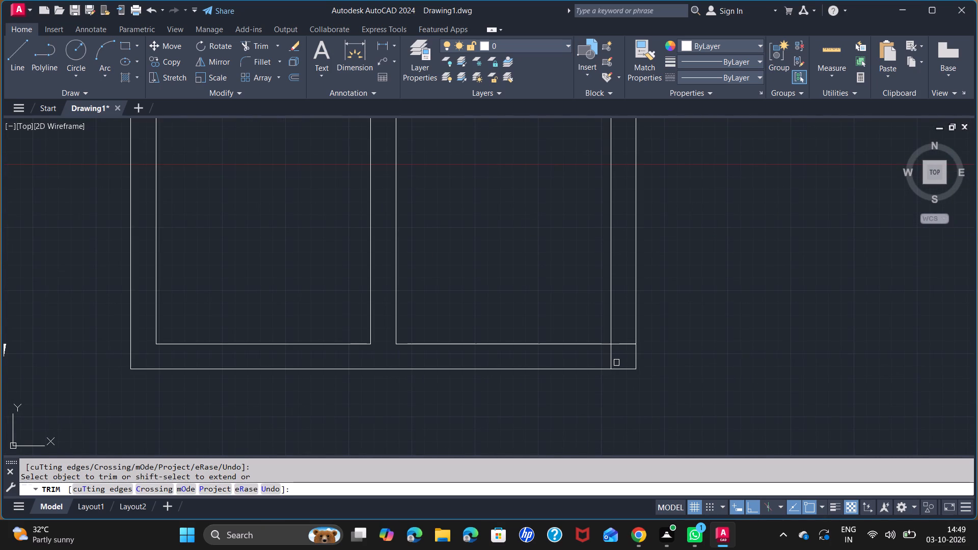
{"action": "left_click", "coordinate": [613, 355]}
{"action": "left_click", "coordinate": [624, 346]}
{"action": "scroll", "coordinate": [487, 264], "scroll_direction": "down", "scroll_amount": 3}
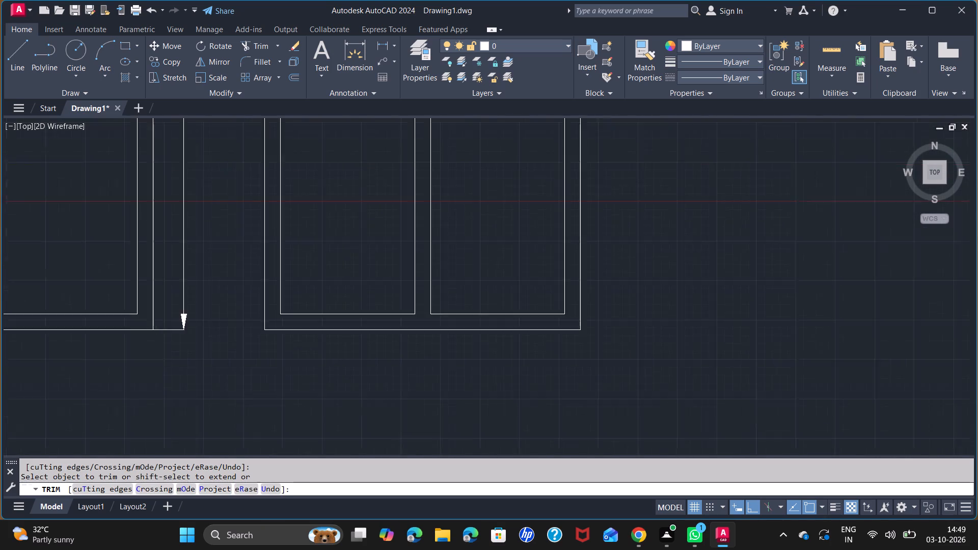
{"action": "scroll", "coordinate": [487, 264], "scroll_direction": "down", "scroll_amount": 1}
{"action": "middle_click_drag", "start_coordinate": [474, 236], "coordinate": [476, 350]}
{"action": "scroll", "coordinate": [478, 300], "scroll_direction": "up", "scroll_amount": 2}
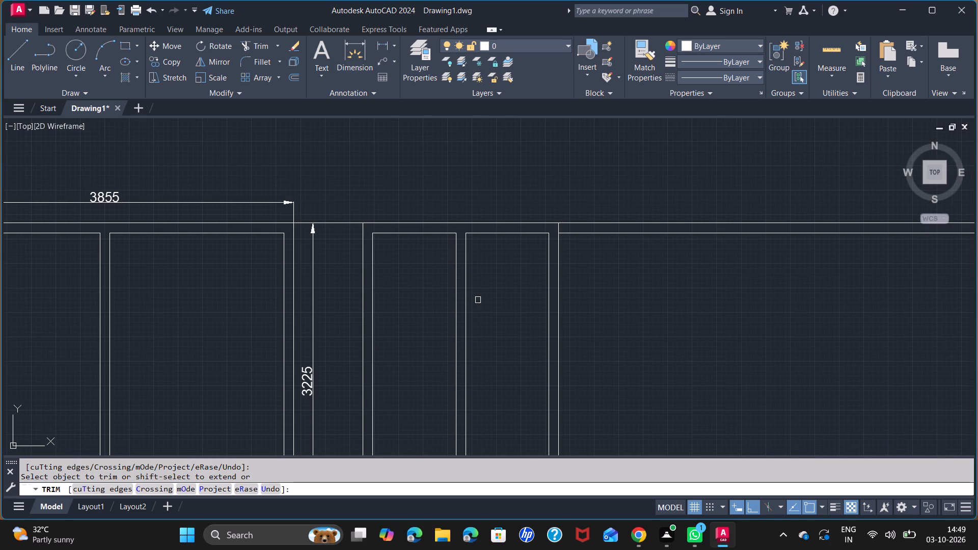
{"action": "key", "text": "space"}
Add a linear dimension of the second window's overall width above its top line.
{"action": "left_click", "coordinate": [384, 43]}
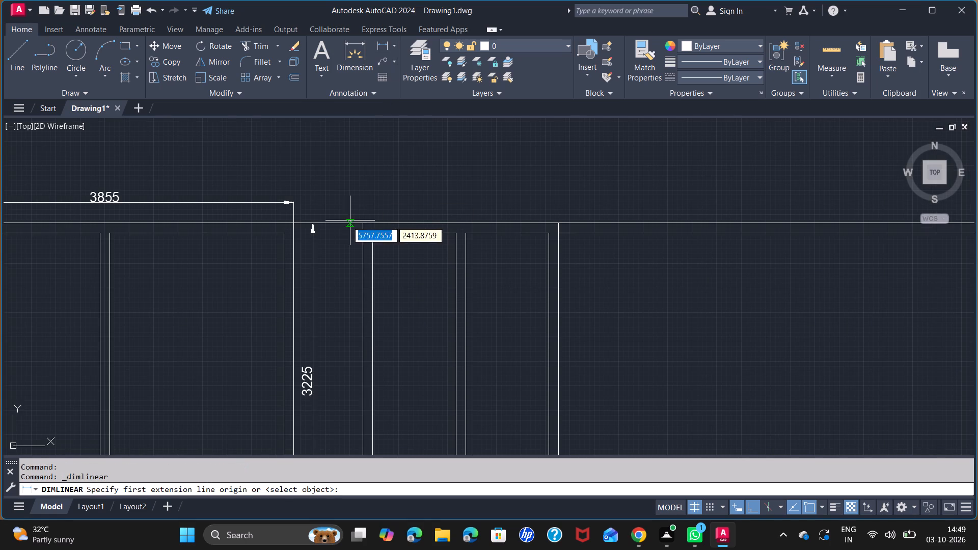
{"action": "left_click", "coordinate": [361, 221]}
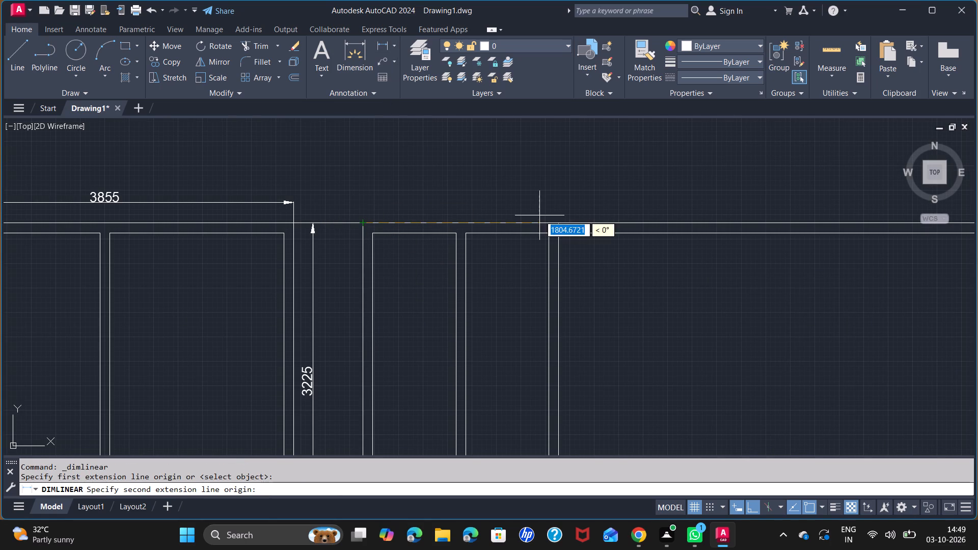
{"action": "left_click", "coordinate": [557, 225]}
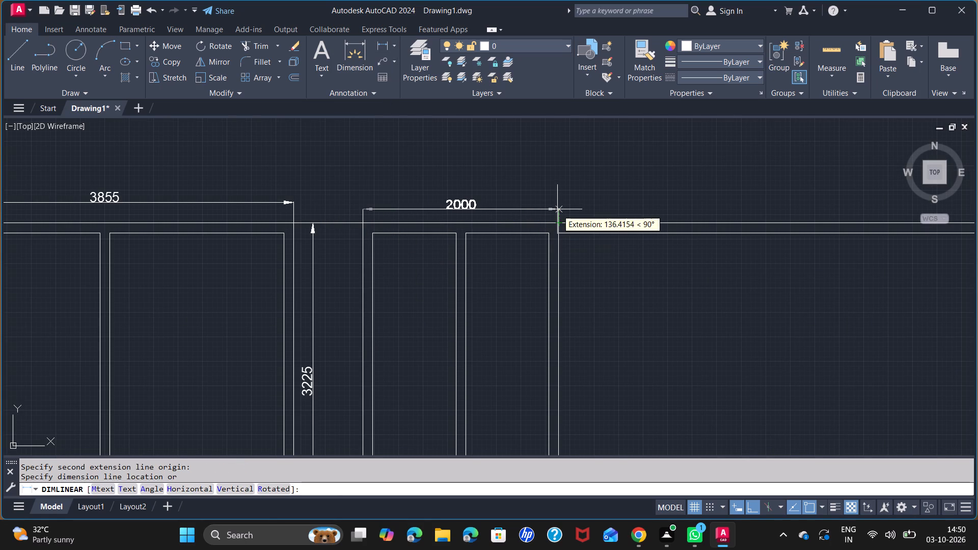
{"action": "left_click", "coordinate": [557, 201]}
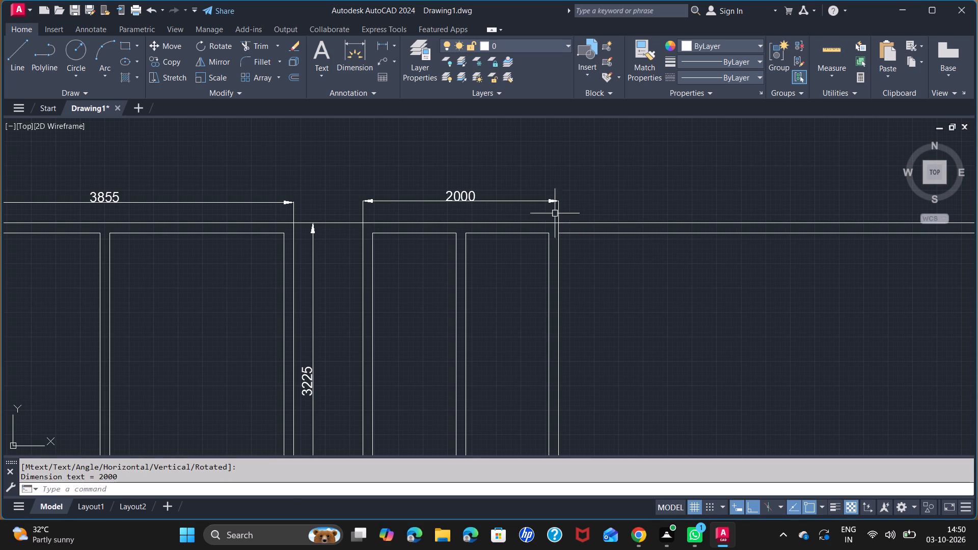
Add a vertical linear dimension of the second window's overall height along its outer side, away from the first window.
{"action": "key", "text": "space"}
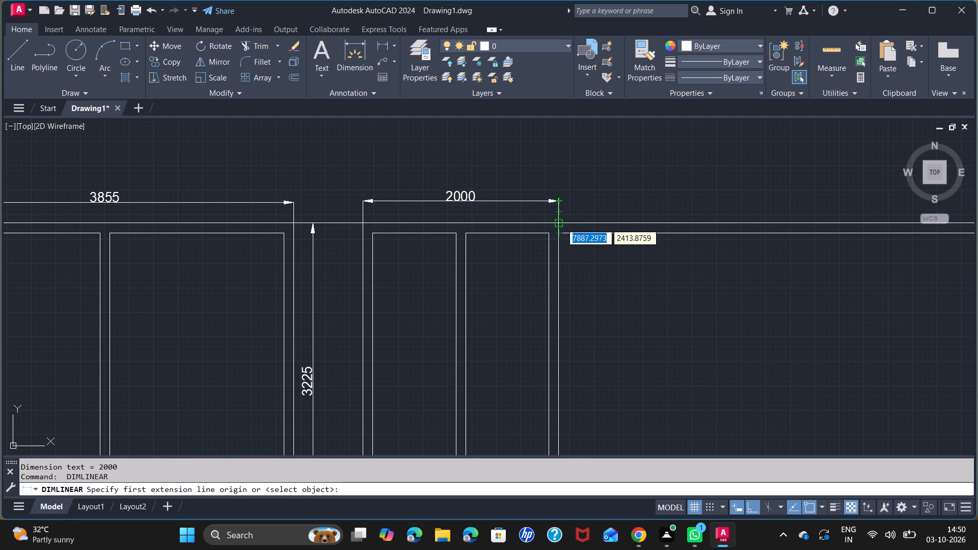
{"action": "left_click", "coordinate": [561, 224]}
{"action": "scroll", "coordinate": [577, 333], "scroll_direction": "down", "scroll_amount": 4}
{"action": "middle_click_drag", "start_coordinate": [577, 358], "coordinate": [566, 310]}
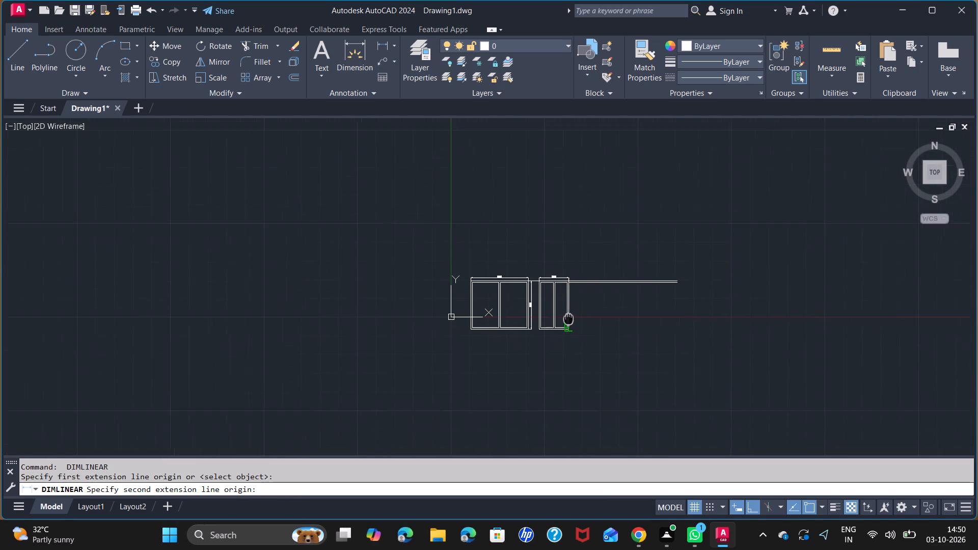
{"action": "middle_click_drag", "start_coordinate": [566, 310], "coordinate": [566, 309]}
{"action": "scroll", "coordinate": [565, 309], "scroll_direction": "up", "scroll_amount": 6}
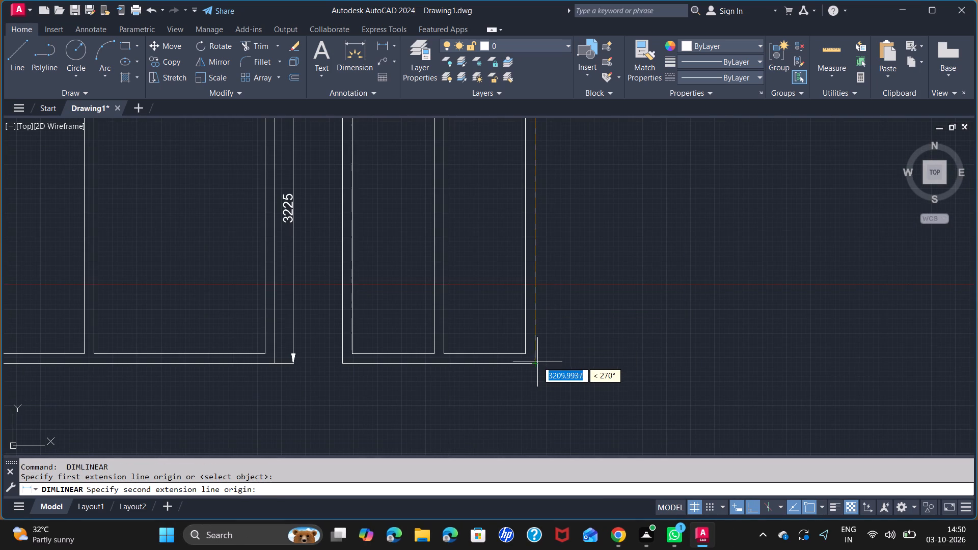
{"action": "left_click", "coordinate": [534, 362]}
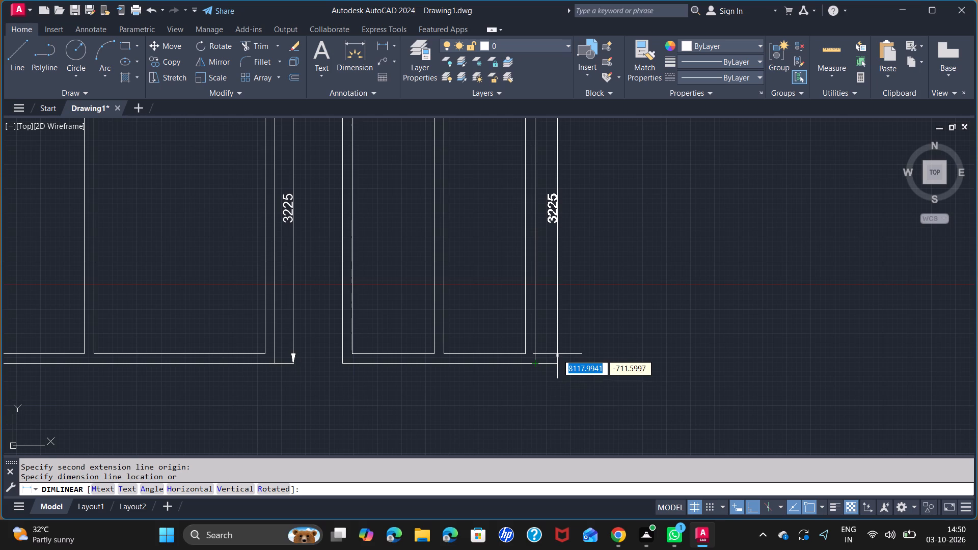
{"action": "left_click", "coordinate": [552, 352]}
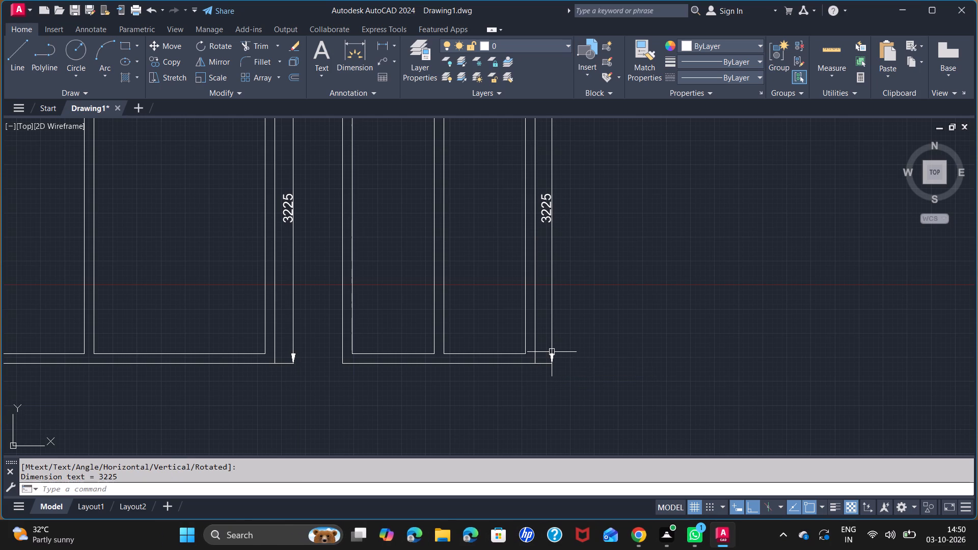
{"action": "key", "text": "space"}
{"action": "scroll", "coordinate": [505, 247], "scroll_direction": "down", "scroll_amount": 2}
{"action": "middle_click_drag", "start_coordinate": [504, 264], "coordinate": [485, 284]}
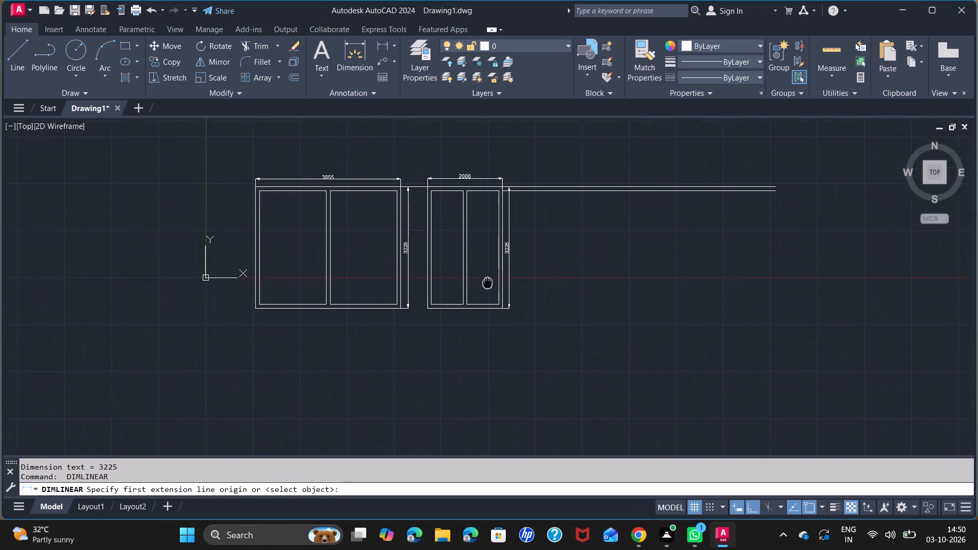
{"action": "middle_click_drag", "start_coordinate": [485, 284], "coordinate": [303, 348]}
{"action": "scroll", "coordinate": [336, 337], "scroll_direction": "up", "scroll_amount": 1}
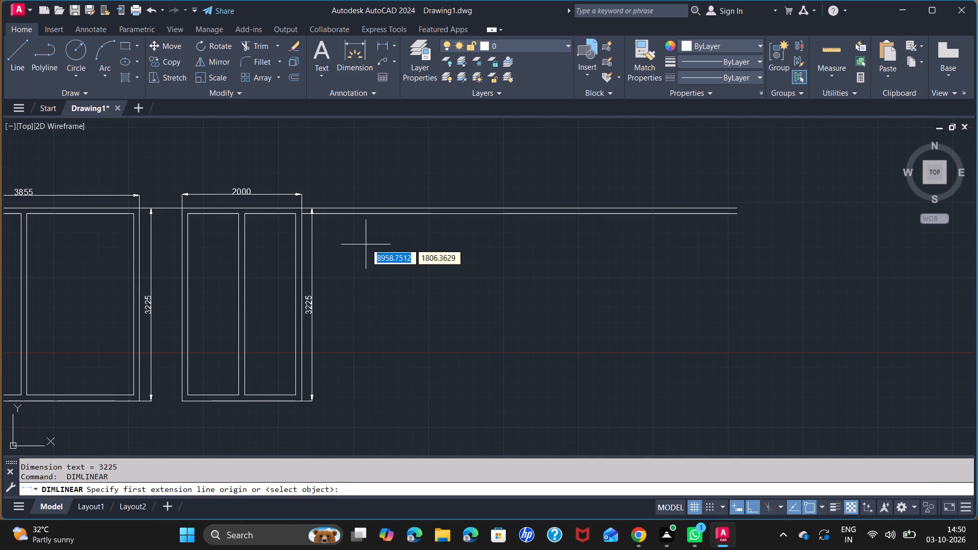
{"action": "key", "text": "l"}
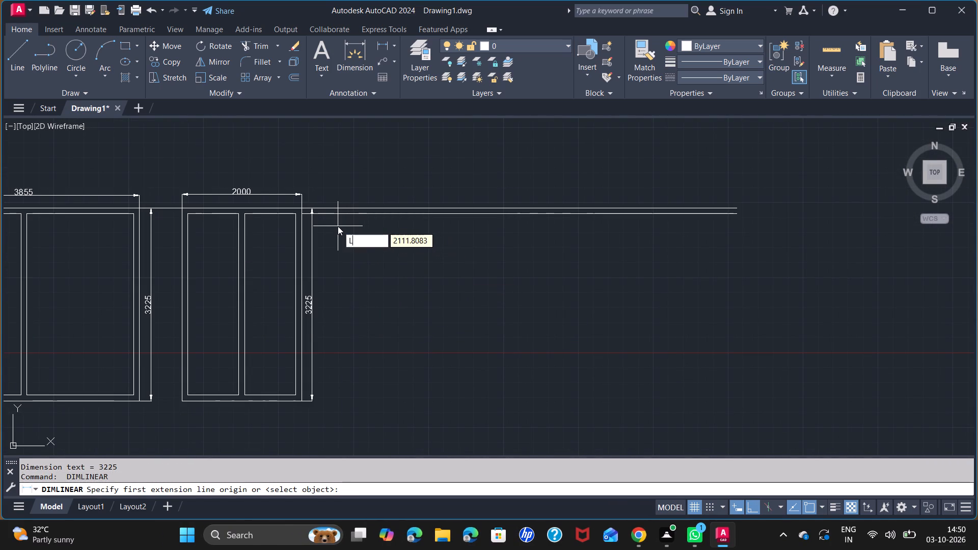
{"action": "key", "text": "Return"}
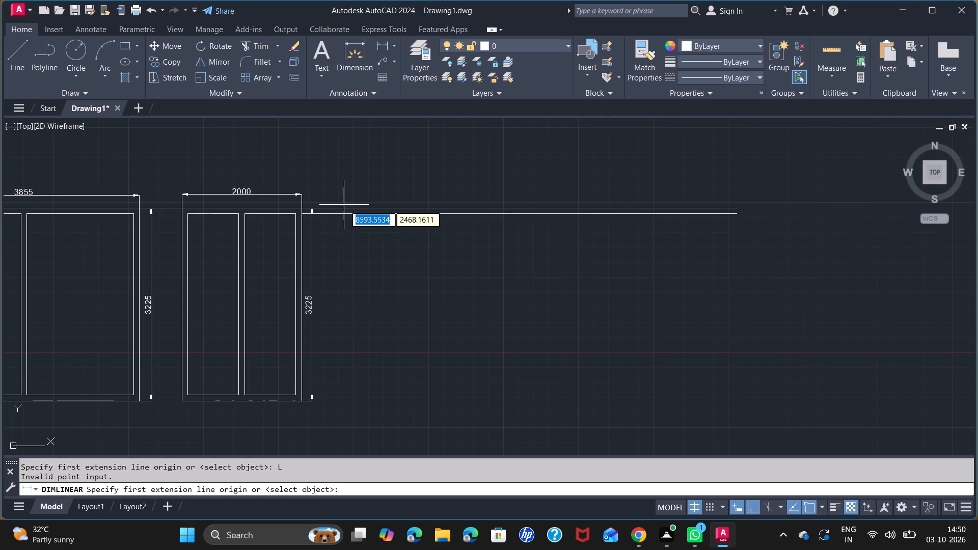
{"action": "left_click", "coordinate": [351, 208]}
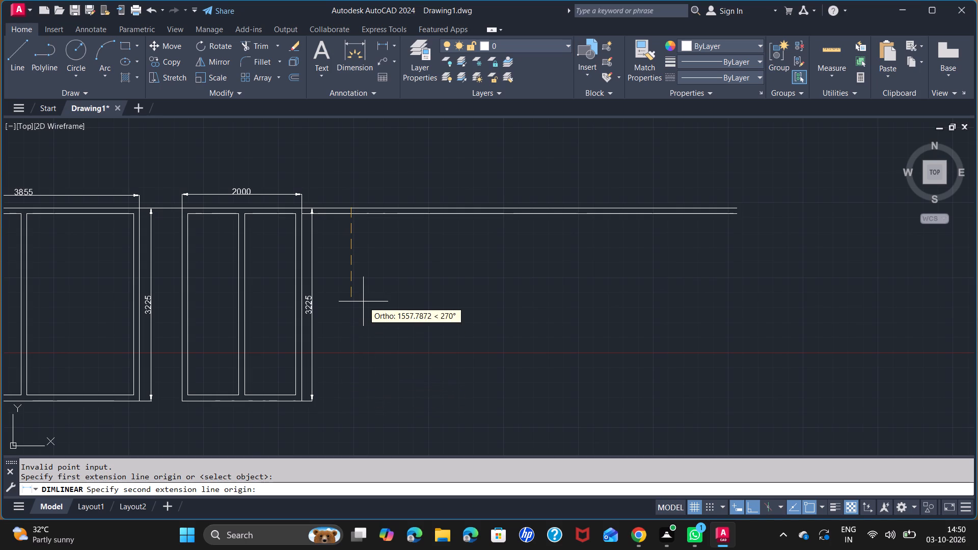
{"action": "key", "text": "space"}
Draw the third window's outline beyond the second: 3255 down from the shared top line, 2000 across, and back up to that line.
{"action": "key", "text": "l"}
{"action": "key", "text": "Return"}
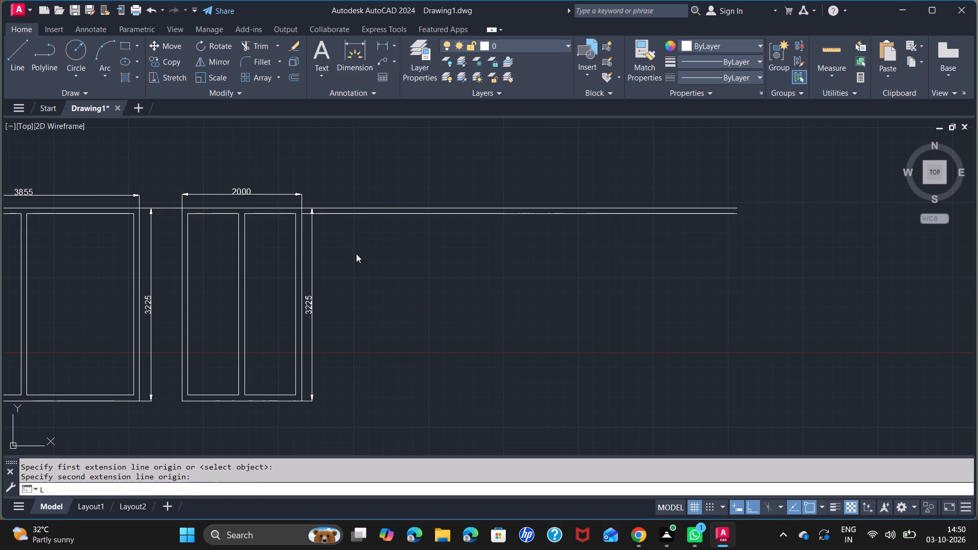
{"action": "left_click", "coordinate": [350, 209]}
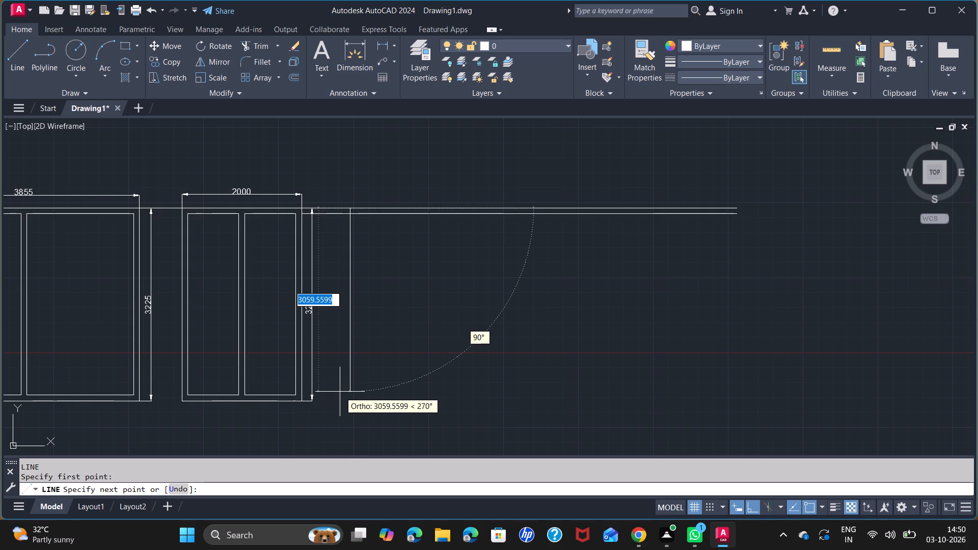
{"action": "type", "text": "32"}
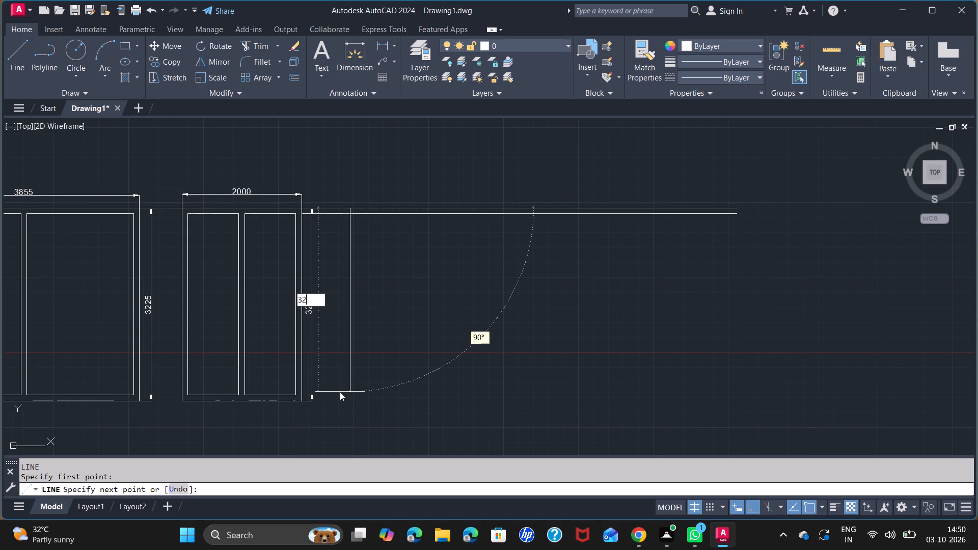
{"action": "type", "text": "55"}
{"action": "key", "text": "Return"}
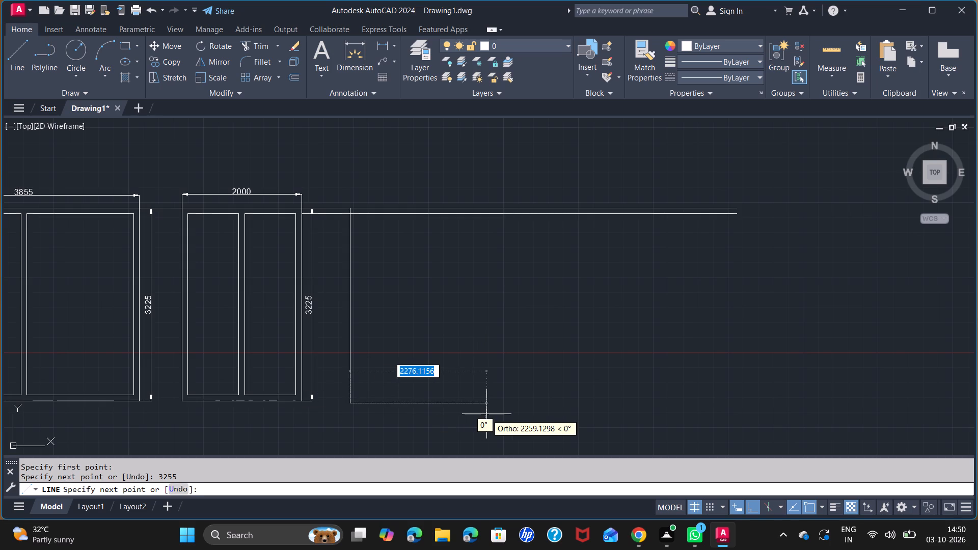
{"action": "type", "text": "2000"}
{"action": "key", "text": "Return"}
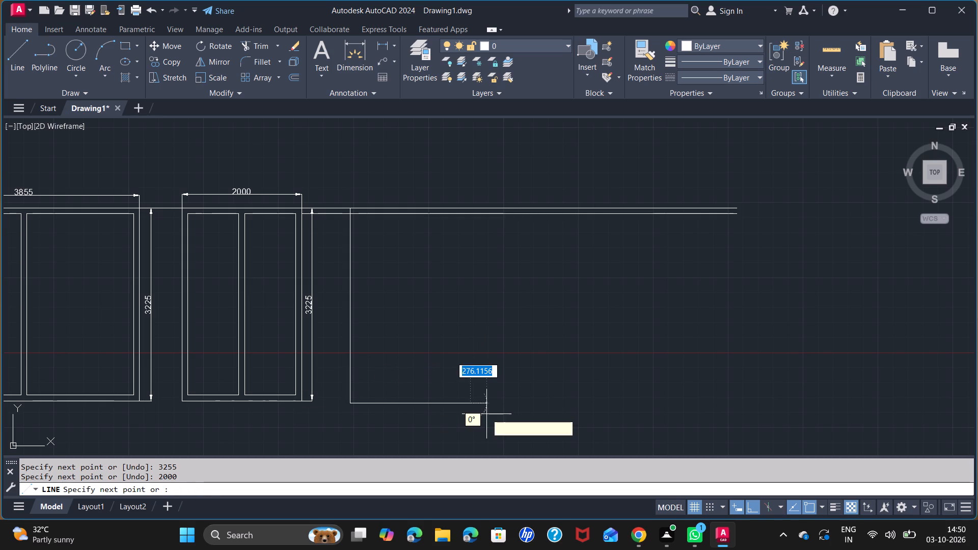
{"action": "left_click", "coordinate": [469, 206]}
{"action": "key", "text": "space"}
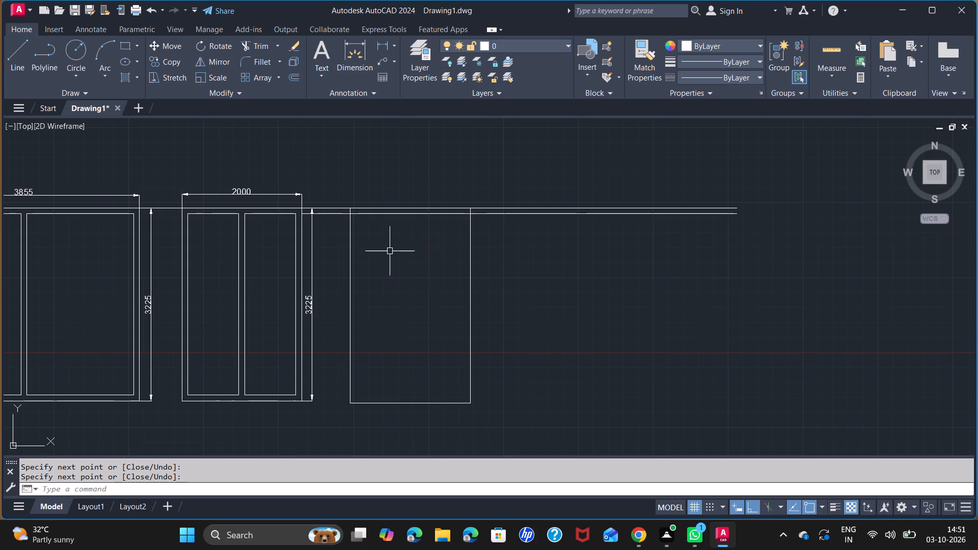
Offset the third window's two side lines and its bottom line 100 inward to form the frame.
{"action": "type", "text": "OF"}
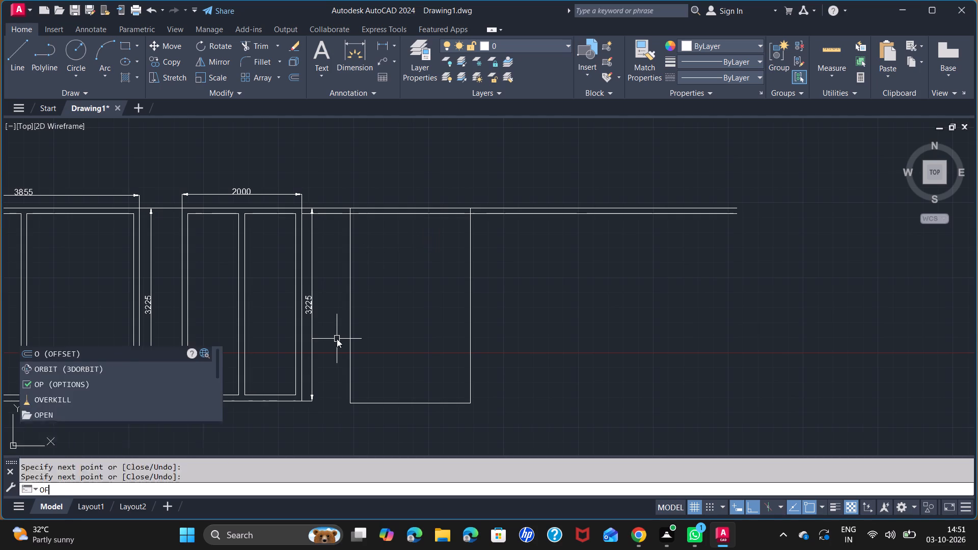
{"action": "key", "text": "Return"}
{"action": "type", "text": "100"}
{"action": "key", "text": "Return"}
{"action": "left_click", "coordinate": [350, 316]}
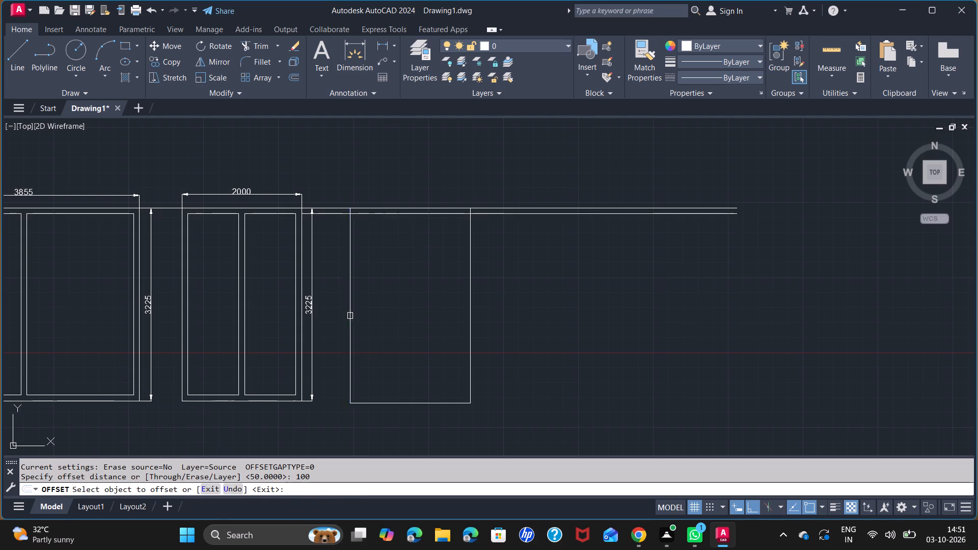
{"action": "left_click", "coordinate": [369, 325]}
{"action": "left_click", "coordinate": [472, 314]}
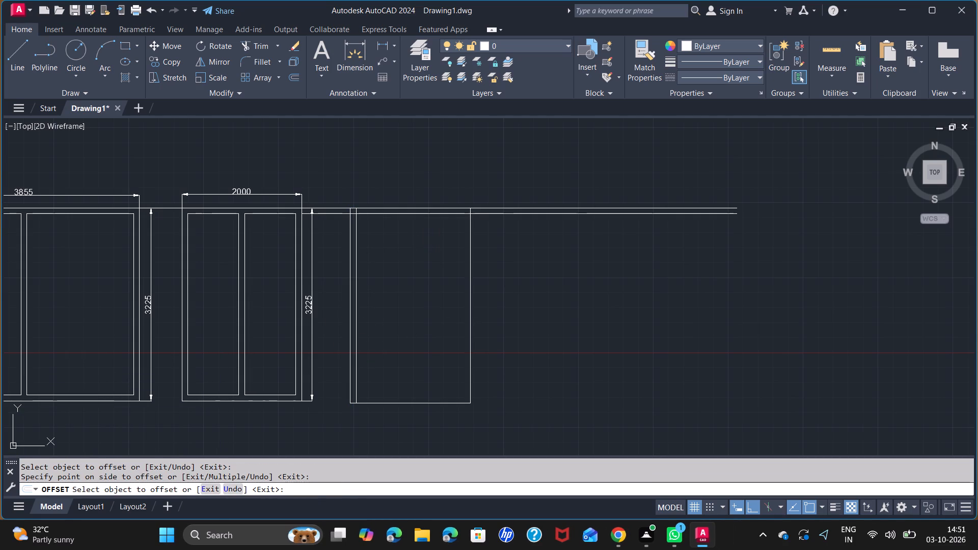
{"action": "left_click", "coordinate": [451, 300]}
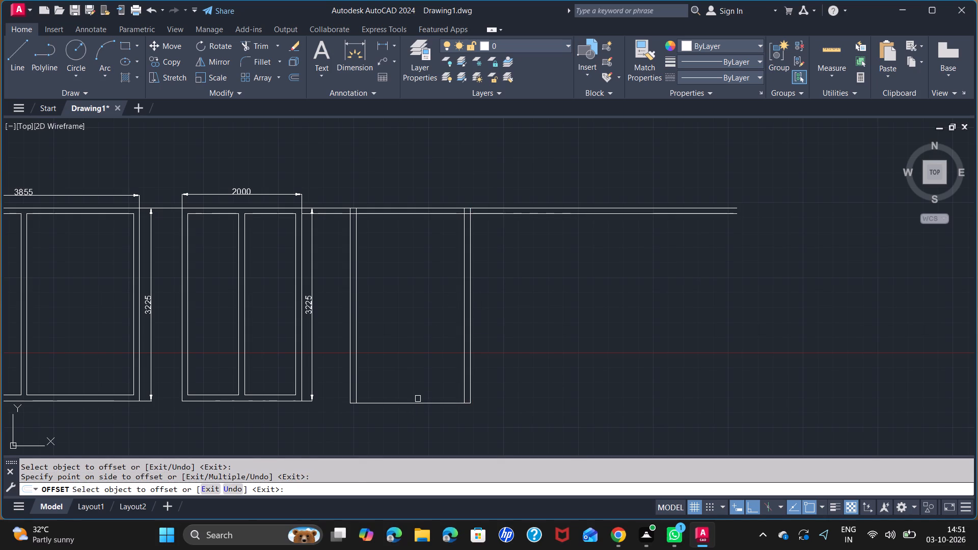
{"action": "left_click", "coordinate": [418, 403]}
{"action": "left_click", "coordinate": [420, 390]}
{"action": "key", "text": "space"}
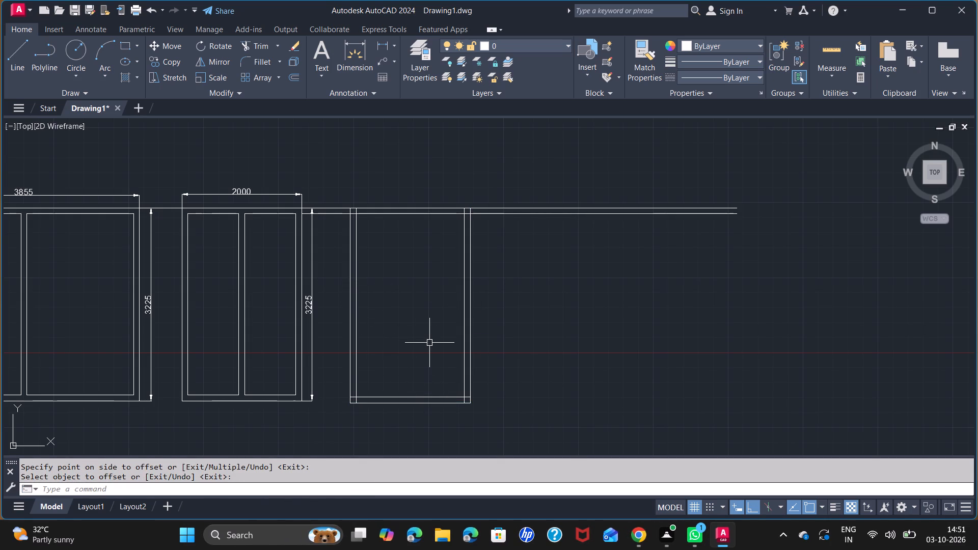
Draw a vertical centre line in the third window from the inner bottom line's midpoint up to the inner top line.
{"action": "key", "text": "l"}
{"action": "key", "text": "Return"}
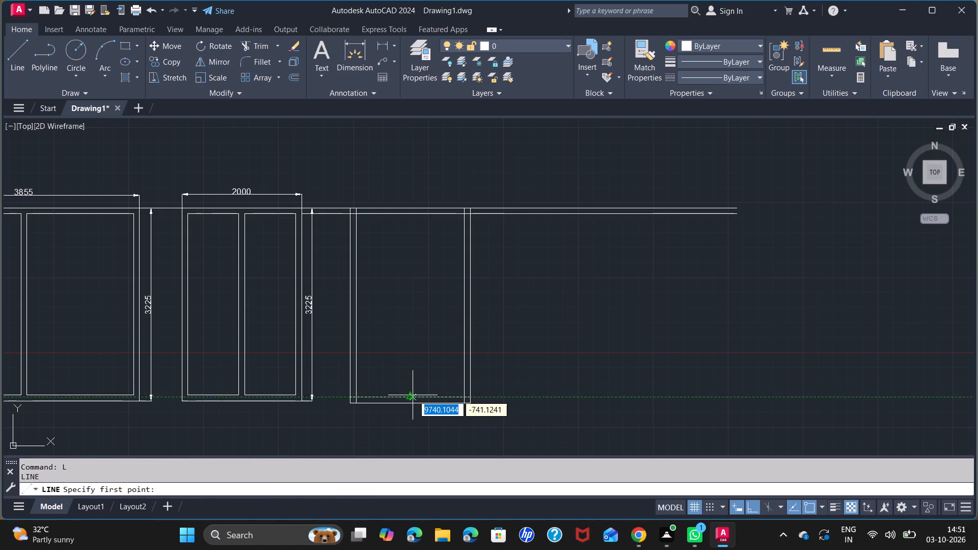
{"action": "left_click", "coordinate": [413, 395]}
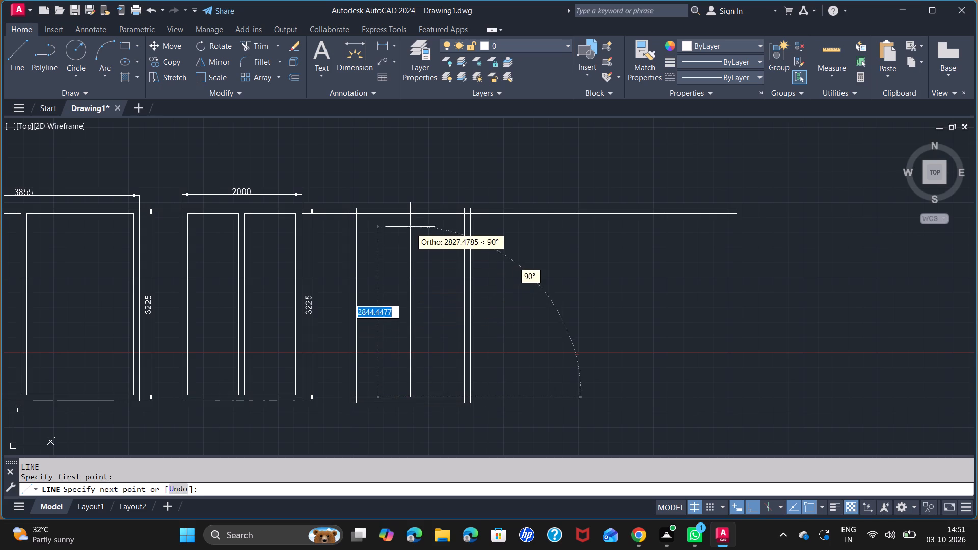
{"action": "left_click", "coordinate": [410, 215]}
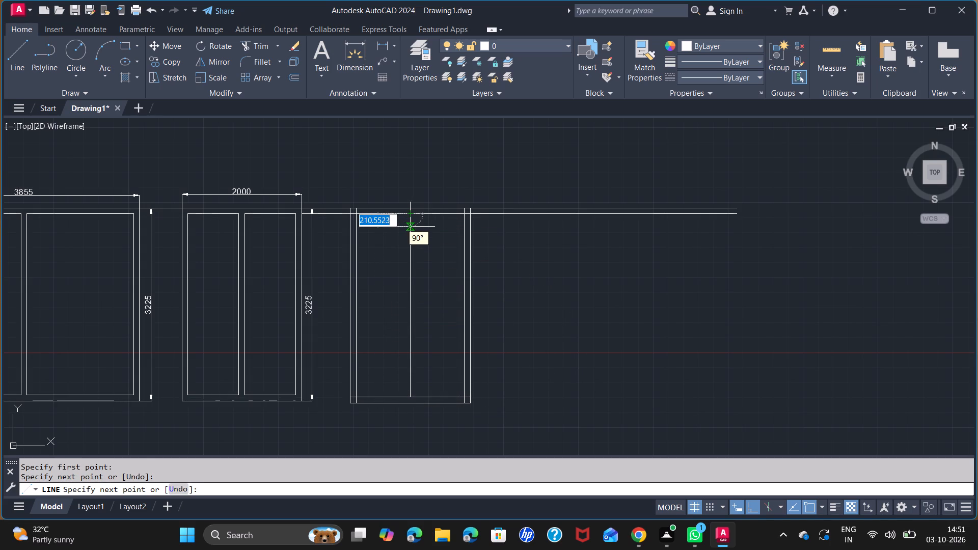
{"action": "key", "text": "space"}
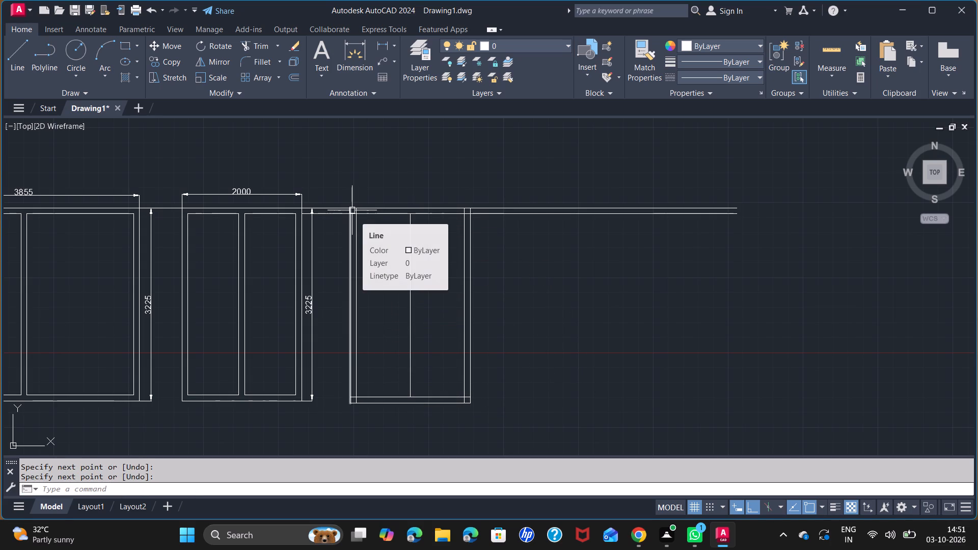
Trim the overlapping frame lines at the third window's two top corners.
{"action": "type", "text": "TR"}
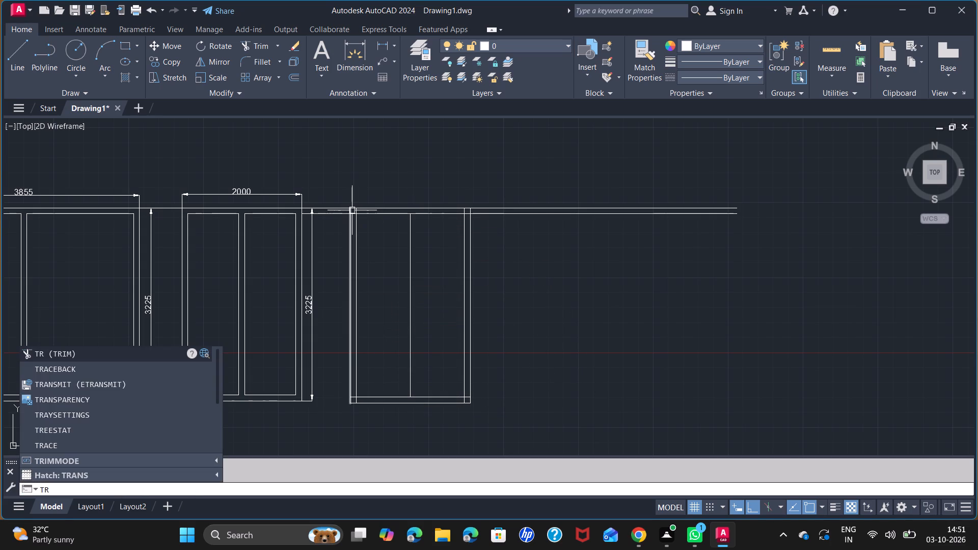
{"action": "key", "text": "Return"}
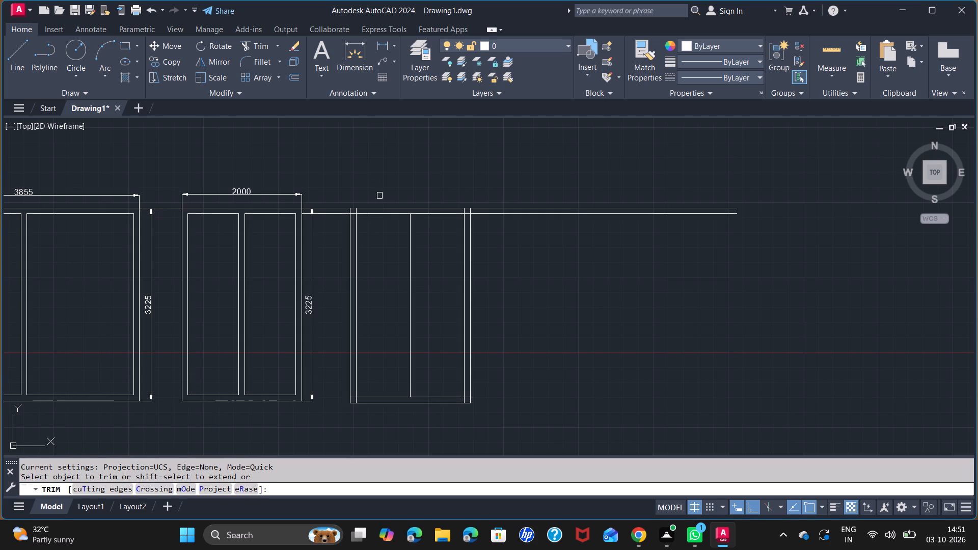
{"action": "scroll", "coordinate": [363, 208], "scroll_direction": "up", "scroll_amount": 1}
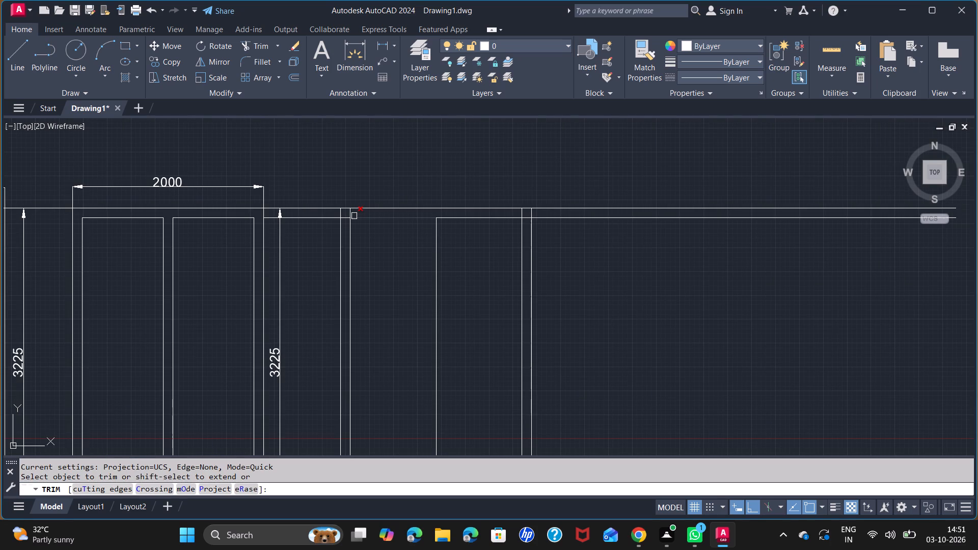
{"action": "scroll", "coordinate": [341, 221], "scroll_direction": "up", "scroll_amount": 1}
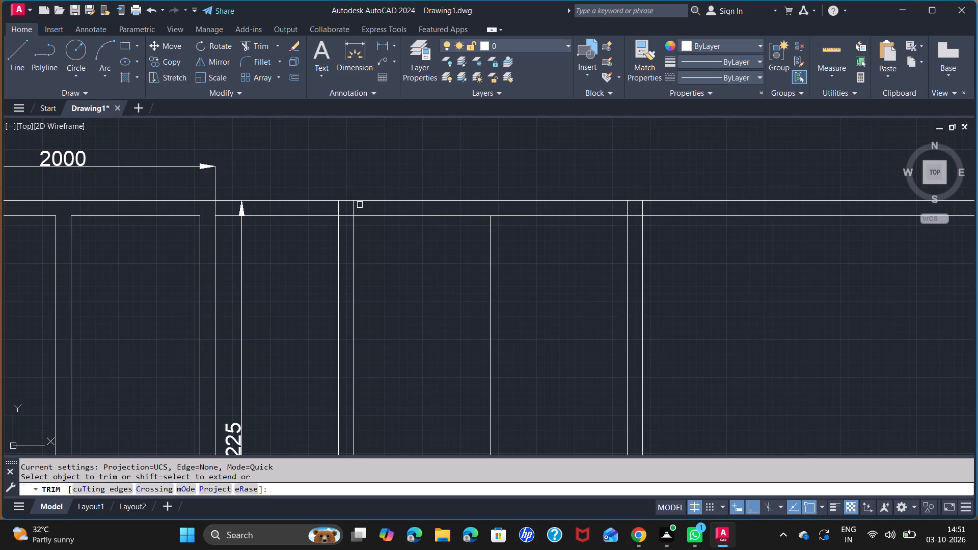
{"action": "left_click", "coordinate": [354, 206]}
{"action": "left_click", "coordinate": [346, 215]}
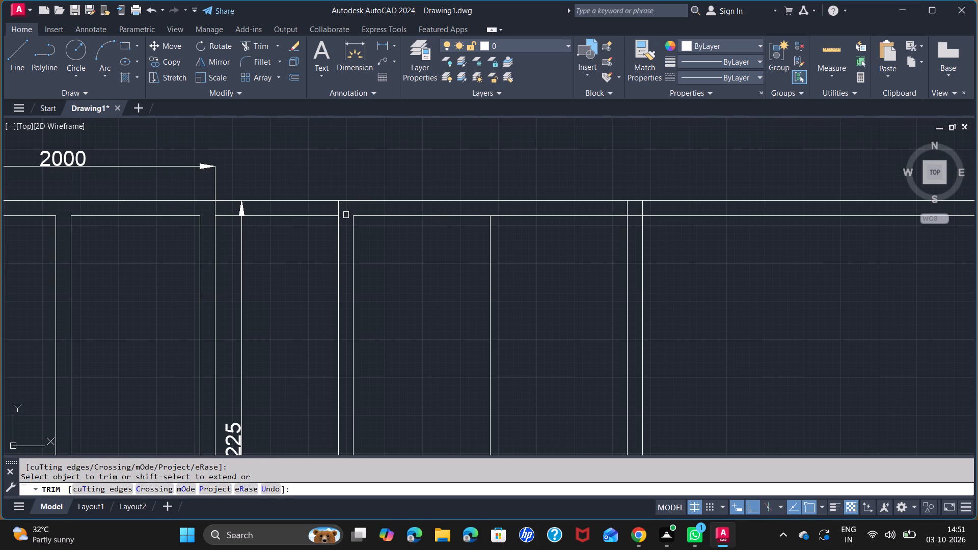
{"action": "left_click", "coordinate": [626, 211]}
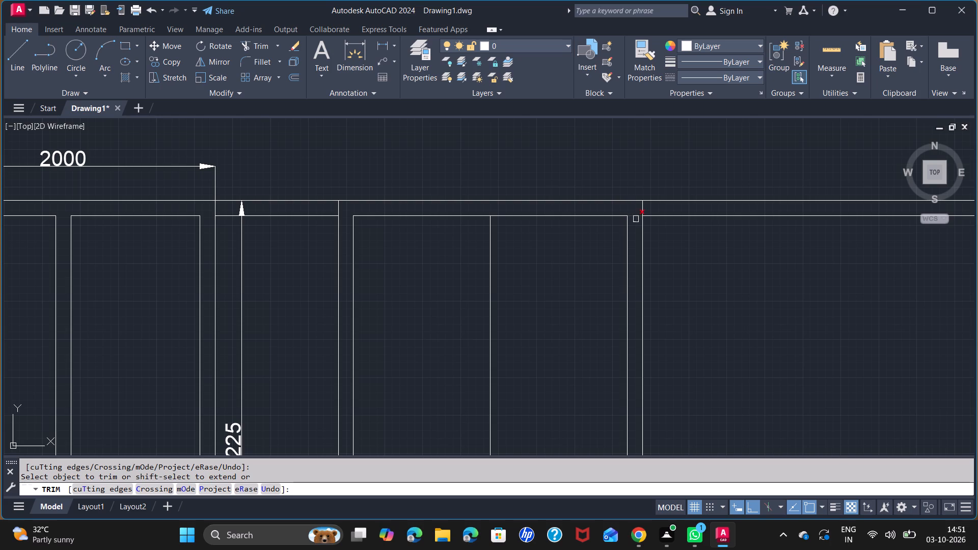
{"action": "left_click", "coordinate": [636, 215]}
Trim the overlapping frame lines at the third window's two bottom corners.
{"action": "scroll", "coordinate": [554, 270], "scroll_direction": "down", "scroll_amount": 2}
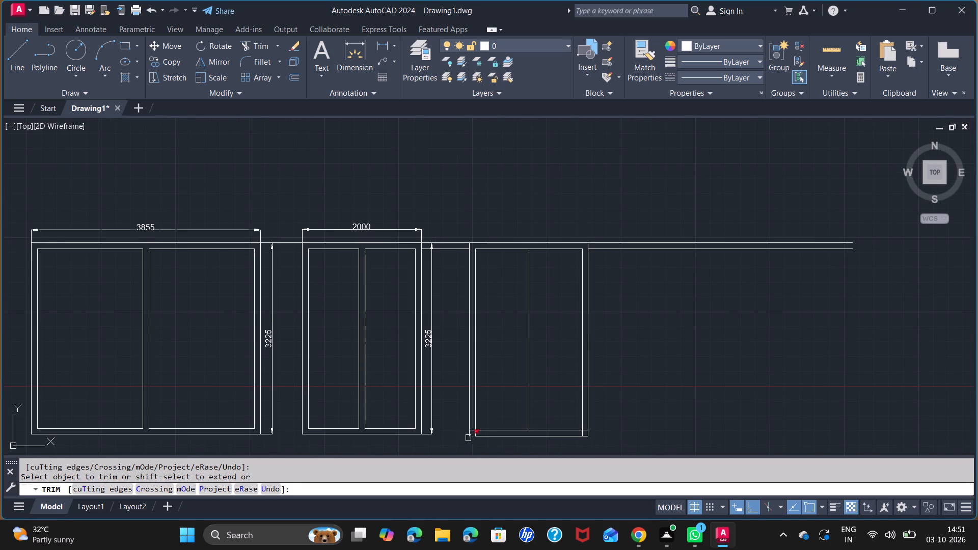
{"action": "scroll", "coordinate": [482, 435], "scroll_direction": "up", "scroll_amount": 5}
{"action": "left_click", "coordinate": [350, 378]}
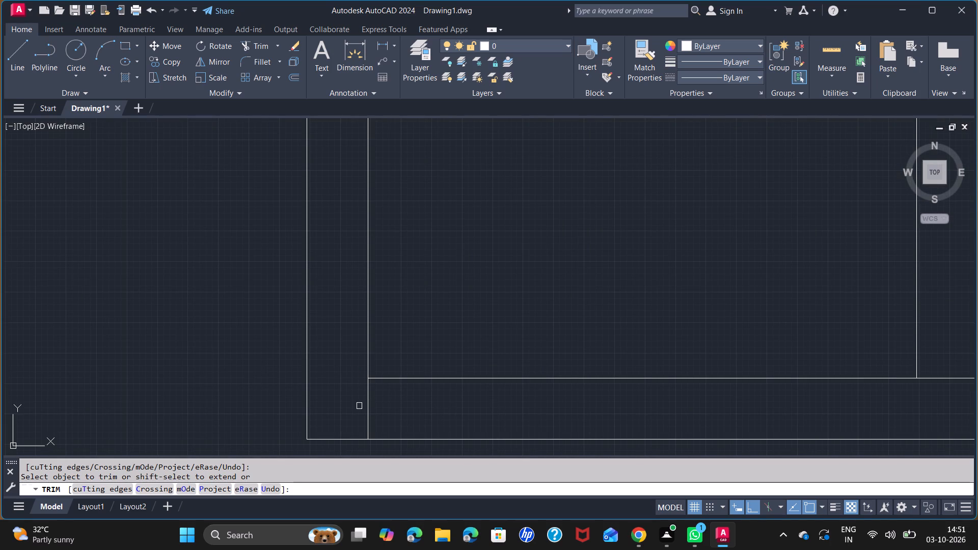
{"action": "left_click", "coordinate": [368, 413]}
{"action": "scroll", "coordinate": [553, 397], "scroll_direction": "down", "scroll_amount": 3}
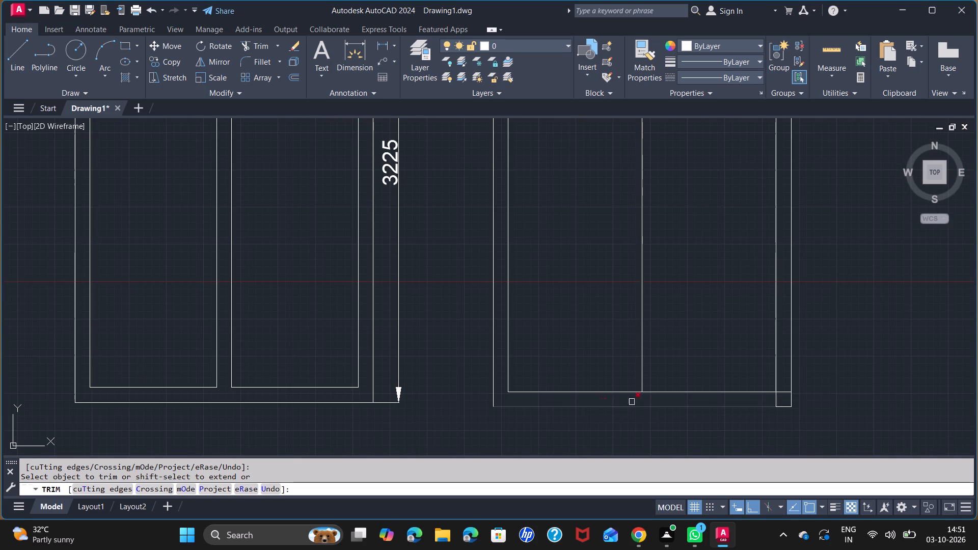
{"action": "scroll", "coordinate": [777, 398], "scroll_direction": "up", "scroll_amount": 2}
{"action": "left_click", "coordinate": [765, 406]}
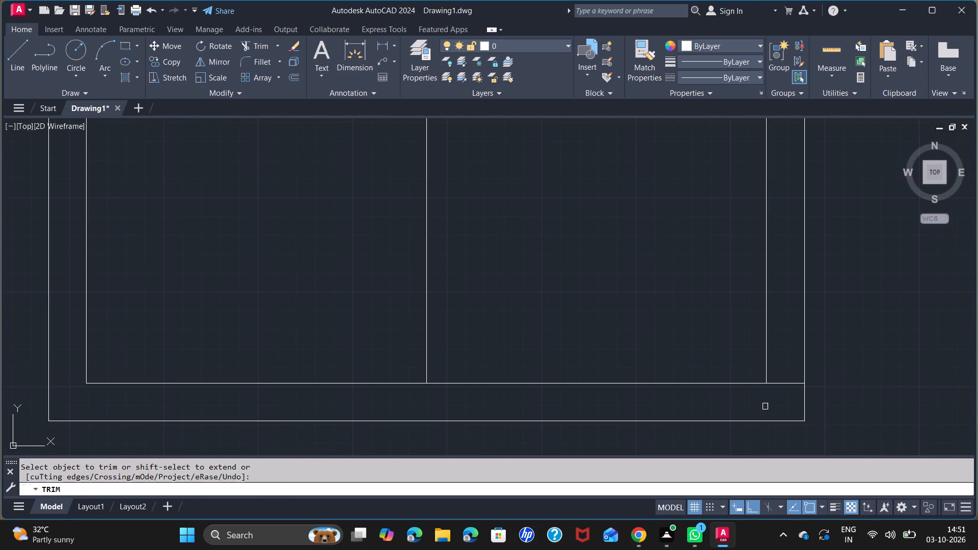
{"action": "left_click", "coordinate": [779, 382]}
{"action": "scroll", "coordinate": [755, 371], "scroll_direction": "down", "scroll_amount": 4}
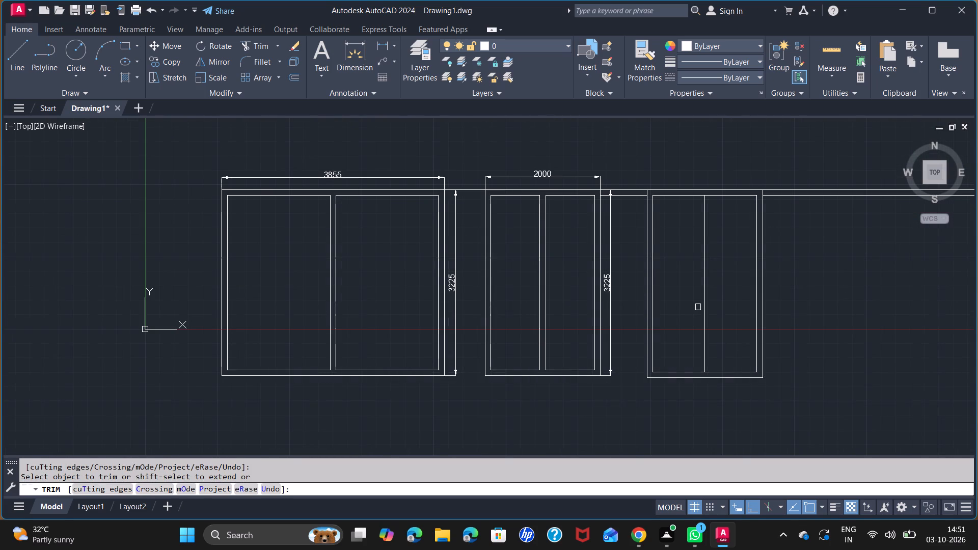
{"action": "key", "text": "space"}
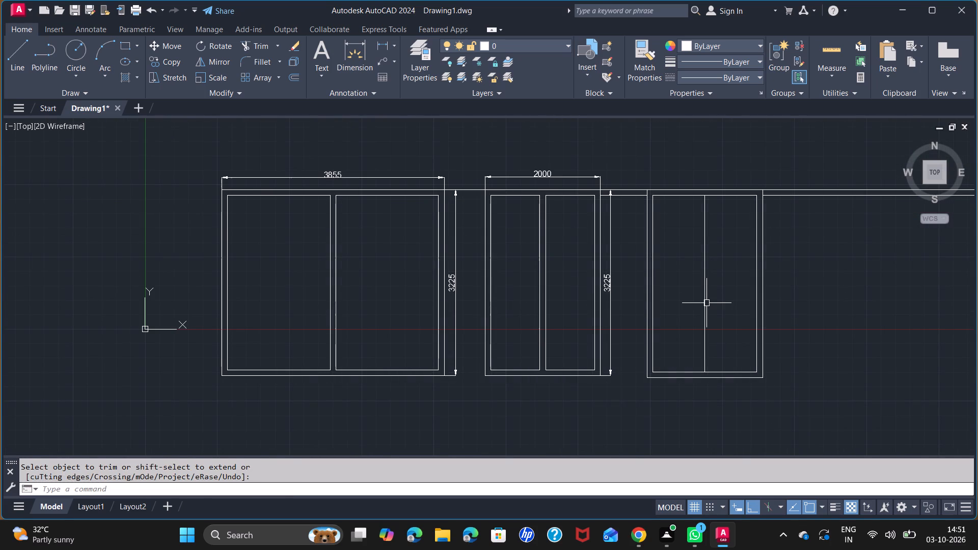
Offset the third window's centre line 50 to each side to form the mullion.
{"action": "key", "text": "o"}
{"action": "key", "text": "f"}
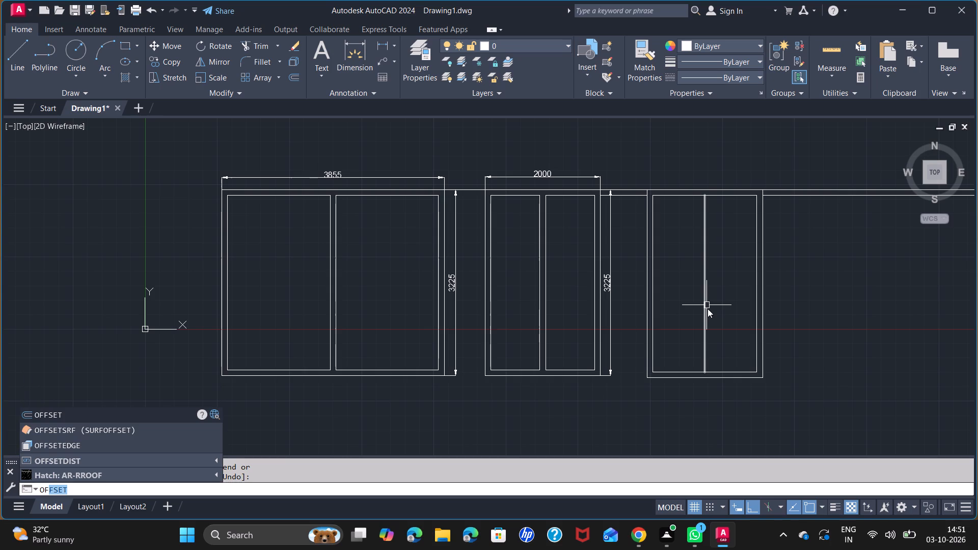
{"action": "key", "text": "Return"}
{"action": "type", "text": "50"}
{"action": "key", "text": "Return"}
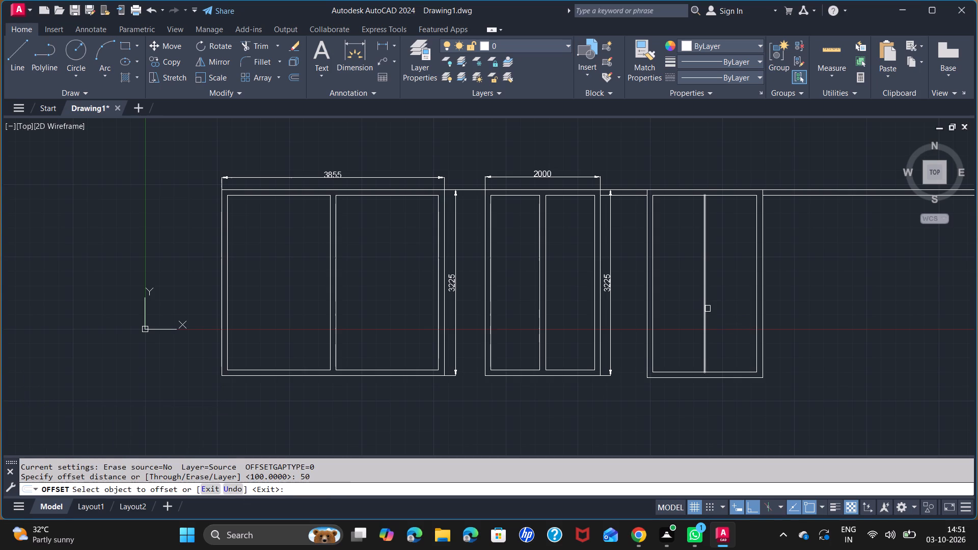
{"action": "left_click", "coordinate": [710, 302]}
{"action": "left_click", "coordinate": [705, 299]}
{"action": "left_click", "coordinate": [713, 303]}
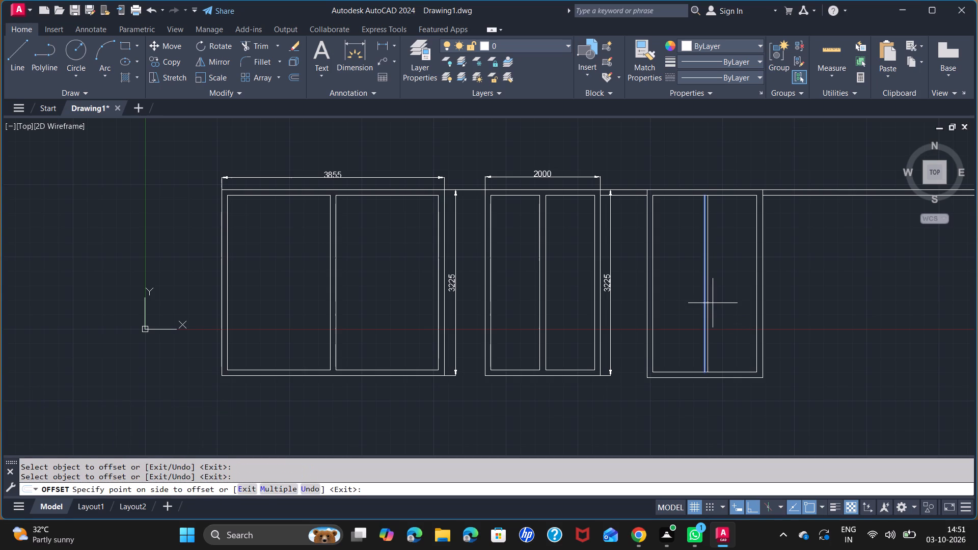
{"action": "left_click", "coordinate": [702, 296]}
{"action": "left_click", "coordinate": [693, 292]}
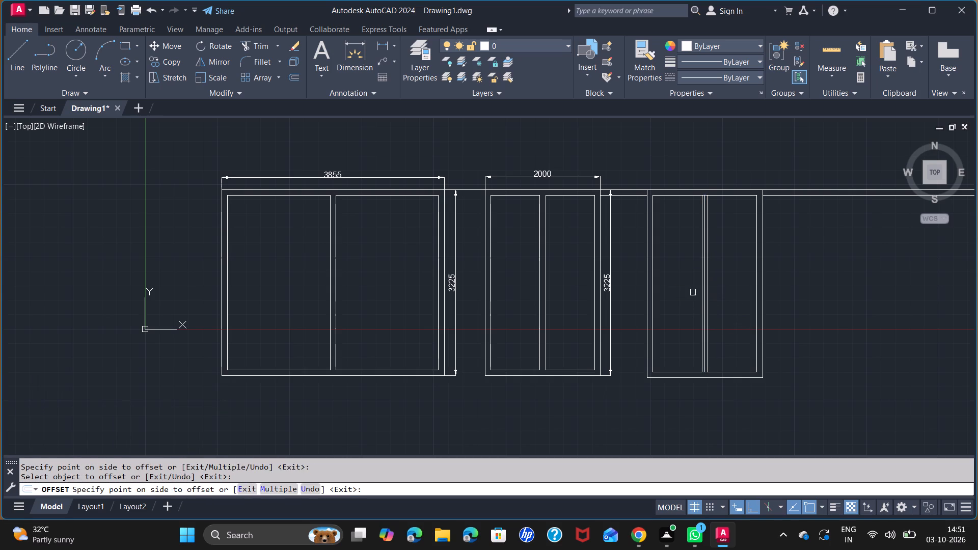
{"action": "key", "text": "space"}
Delete the original centre line between the third window's two mullion lines.
{"action": "scroll", "coordinate": [699, 294], "scroll_direction": "up", "scroll_amount": 3}
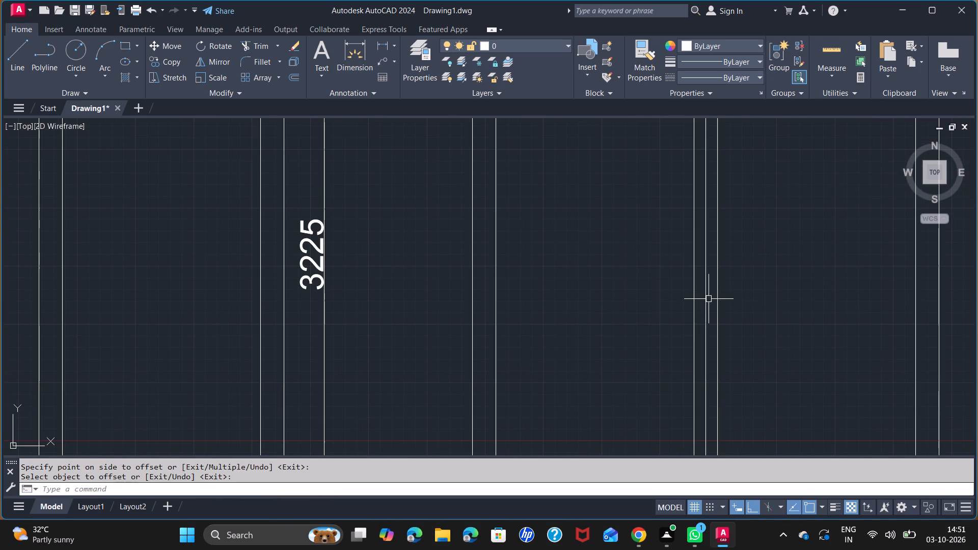
{"action": "left_click", "coordinate": [707, 297]}
{"action": "key", "text": "Delete"}
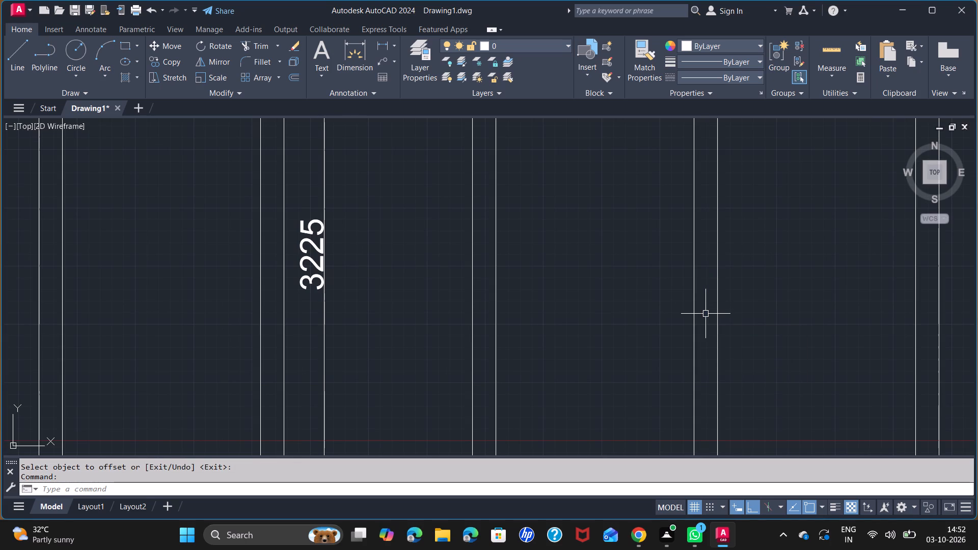
Trim the third window's inner top and inner bottom lines between its two mullion lines.
{"action": "scroll", "coordinate": [709, 315], "scroll_direction": "down", "scroll_amount": 3}
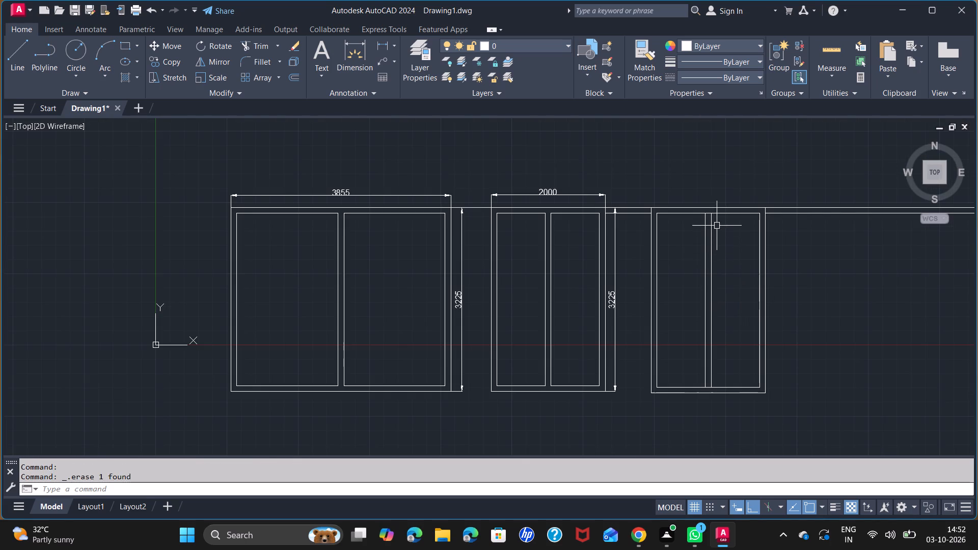
{"action": "scroll", "coordinate": [717, 225], "scroll_direction": "up", "scroll_amount": 1}
{"action": "key", "text": "t"}
{"action": "key", "text": "r"}
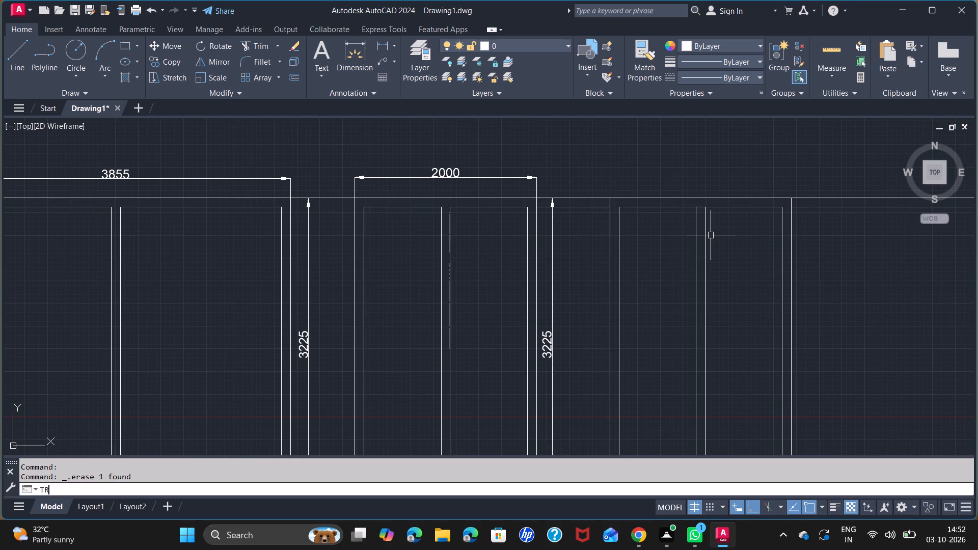
{"action": "key", "text": "Return"}
{"action": "scroll", "coordinate": [705, 211], "scroll_direction": "up", "scroll_amount": 2}
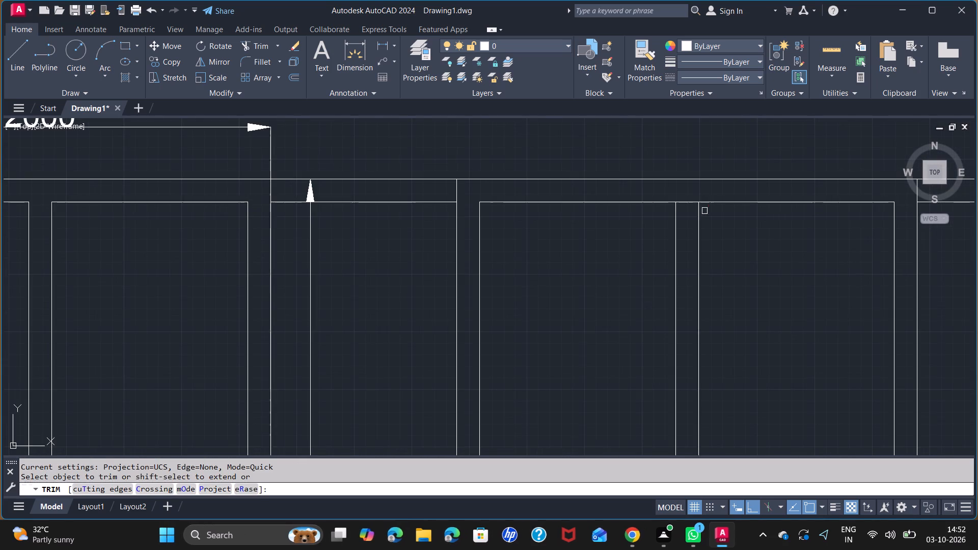
{"action": "left_click", "coordinate": [691, 202]}
{"action": "scroll", "coordinate": [730, 273], "scroll_direction": "down", "scroll_amount": 4}
{"action": "middle_click_drag", "start_coordinate": [725, 338], "coordinate": [707, 293]}
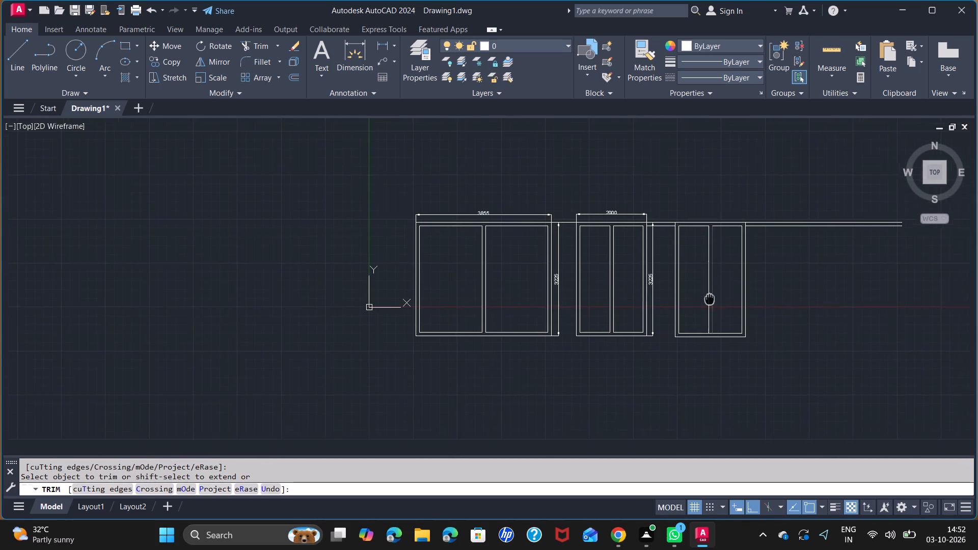
{"action": "middle_click_drag", "start_coordinate": [707, 293], "coordinate": [704, 288]}
{"action": "scroll", "coordinate": [703, 329], "scroll_direction": "up", "scroll_amount": 4}
{"action": "left_click", "coordinate": [671, 283]}
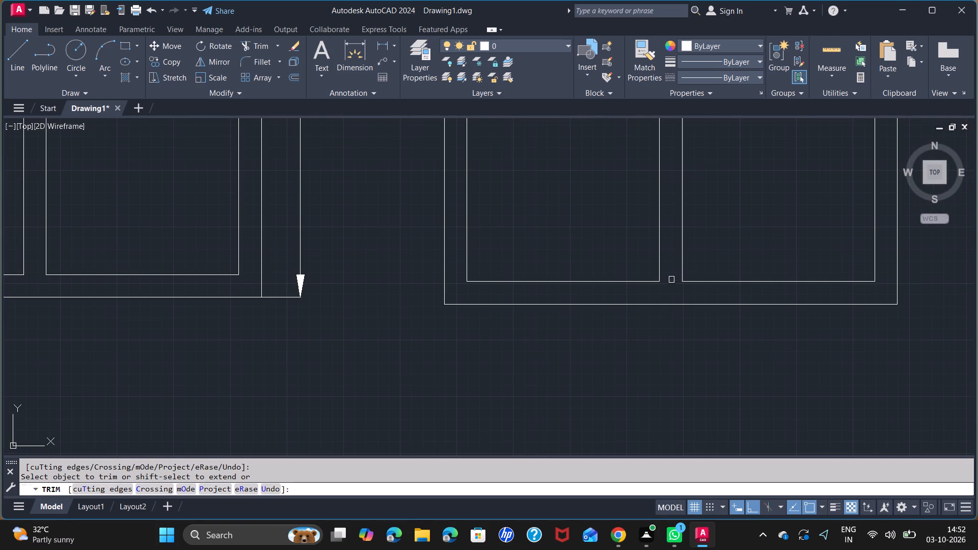
Trim away the leftover inner top line between the second and third windows.
{"action": "scroll", "coordinate": [668, 274], "scroll_direction": "down", "scroll_amount": 6}
{"action": "scroll", "coordinate": [642, 210], "scroll_direction": "up", "scroll_amount": 4}
{"action": "left_click", "coordinate": [635, 200]}
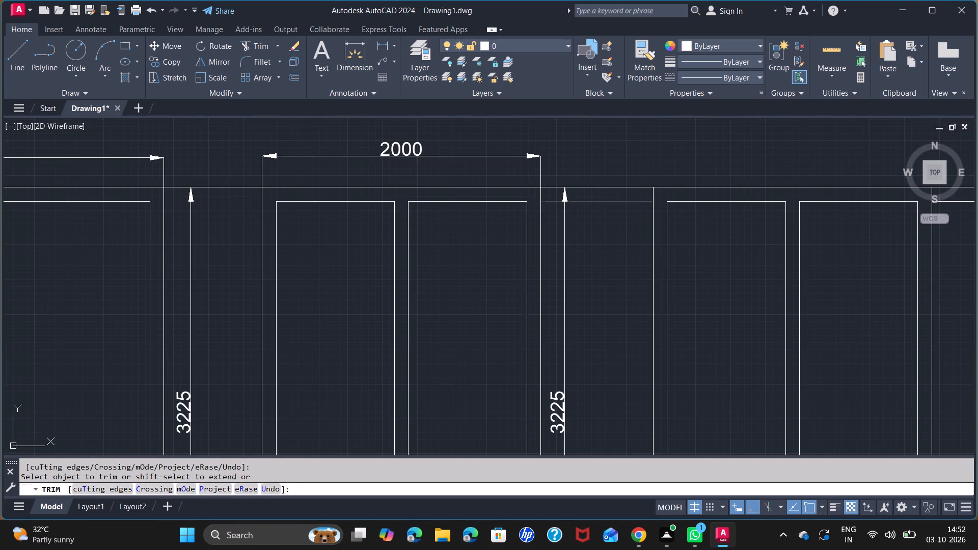
{"action": "scroll", "coordinate": [612, 249], "scroll_direction": "down", "scroll_amount": 2}
{"action": "key", "text": "space"}
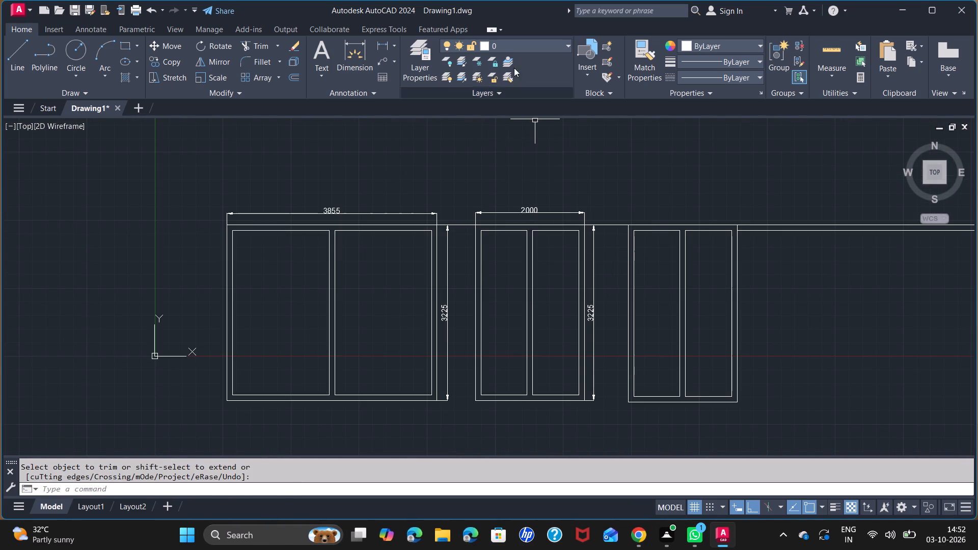
Add a linear dimension for the third window's width above it, level with the second window's width dimension.
{"action": "left_click", "coordinate": [384, 42]}
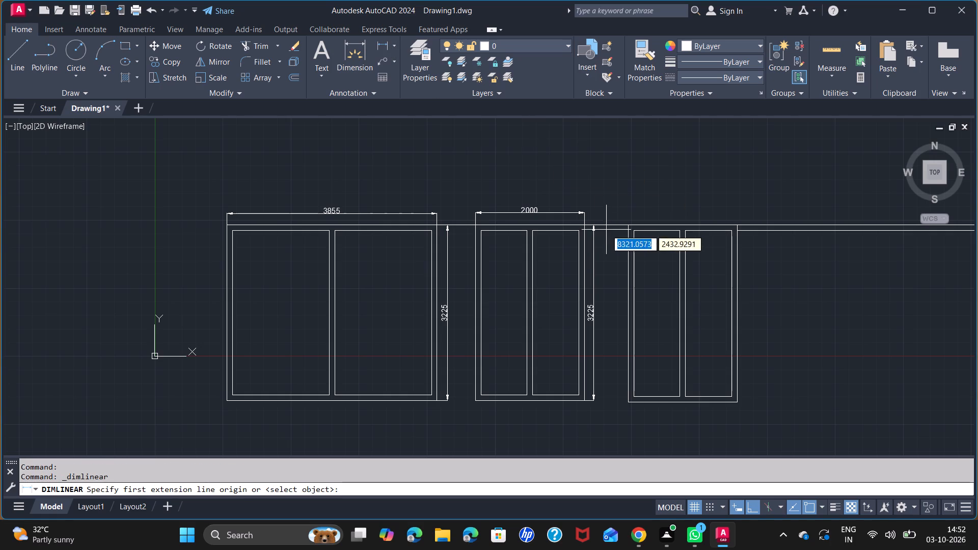
{"action": "left_click", "coordinate": [630, 223]}
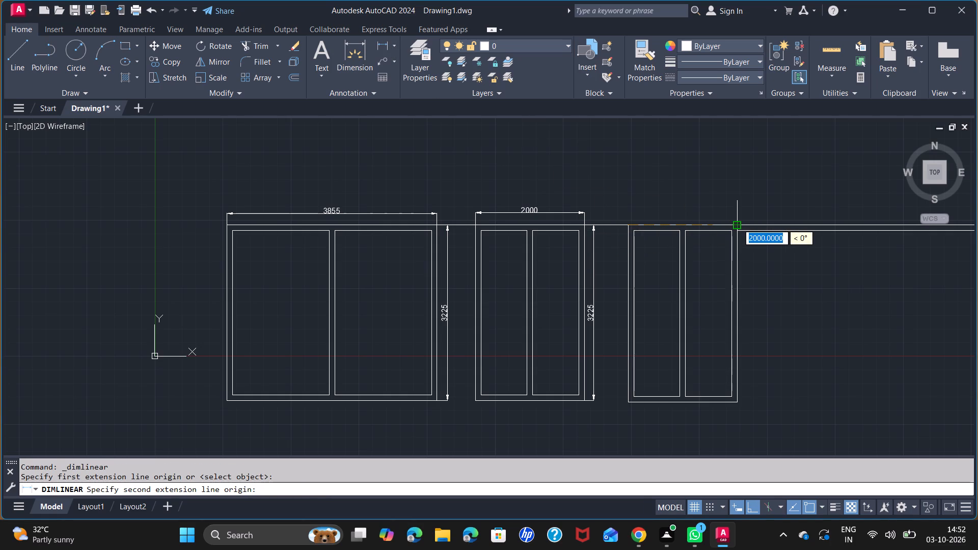
{"action": "left_click", "coordinate": [738, 224]}
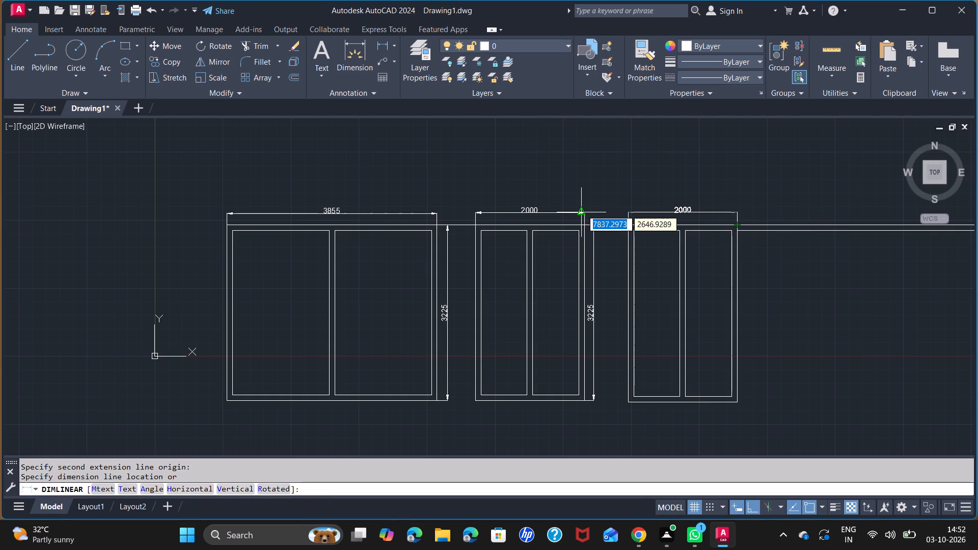
{"action": "scroll", "coordinate": [586, 211], "scroll_direction": "up", "scroll_amount": 4}
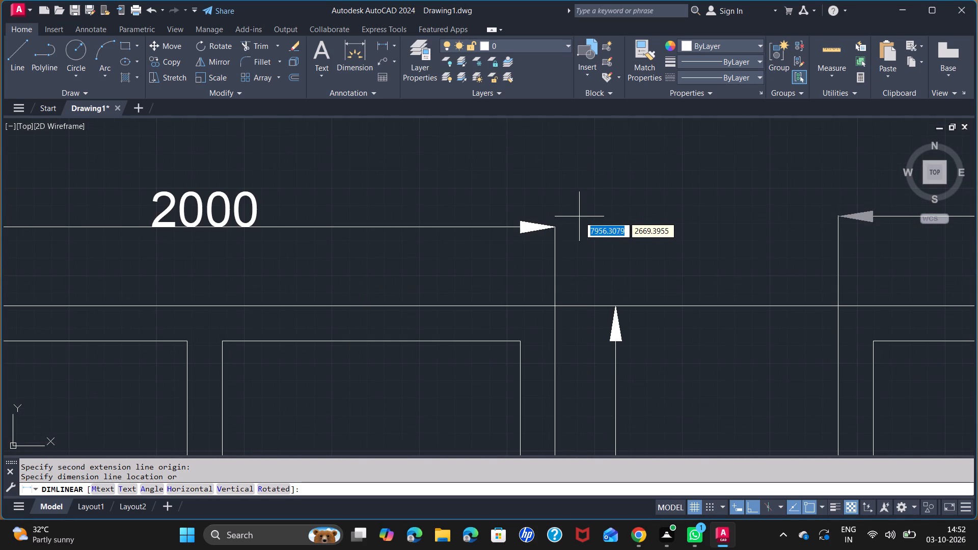
{"action": "left_click", "coordinate": [556, 227]}
Add a vertical linear dimension for the third window's full height, just outside its right edge.
{"action": "scroll", "coordinate": [783, 280], "scroll_direction": "down", "scroll_amount": 3}
{"action": "middle_click_drag", "start_coordinate": [787, 297], "coordinate": [414, 233]}
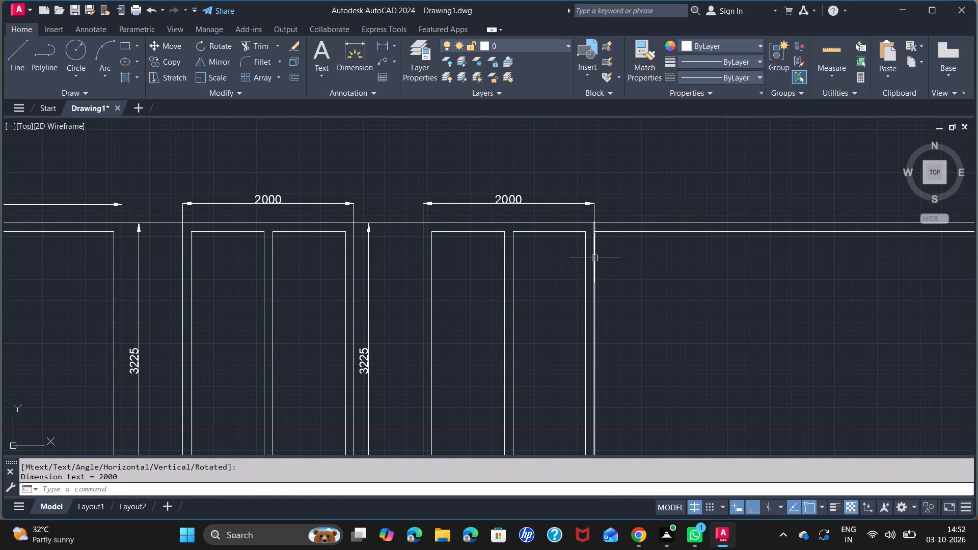
{"action": "key", "text": "space"}
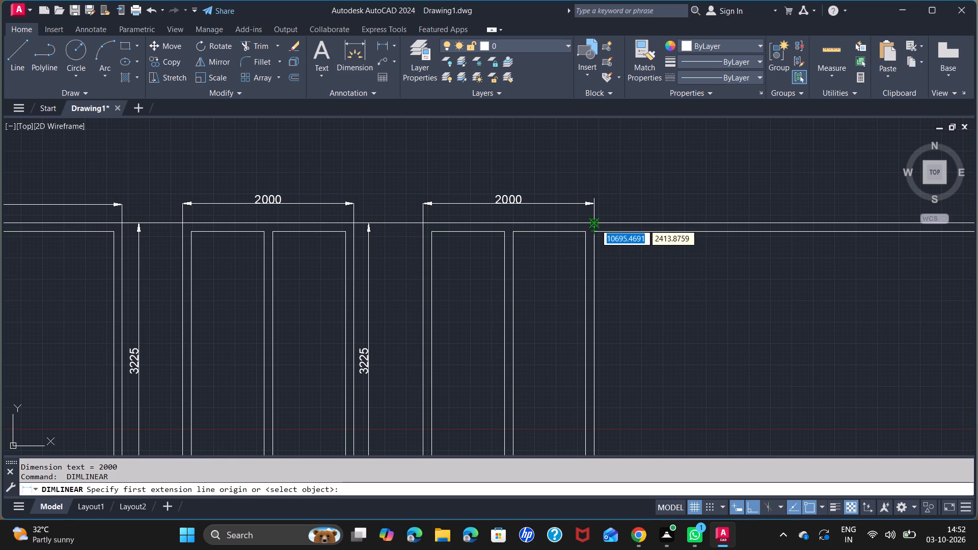
{"action": "left_click", "coordinate": [596, 223]}
{"action": "middle_click_drag", "start_coordinate": [605, 334], "coordinate": [605, 326]}
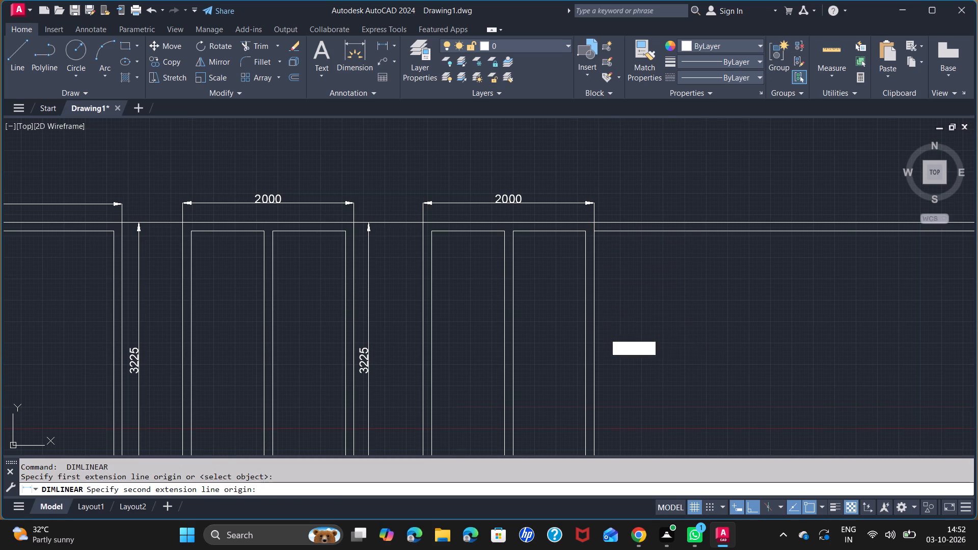
{"action": "middle_click_drag", "start_coordinate": [605, 326], "coordinate": [608, 208]}
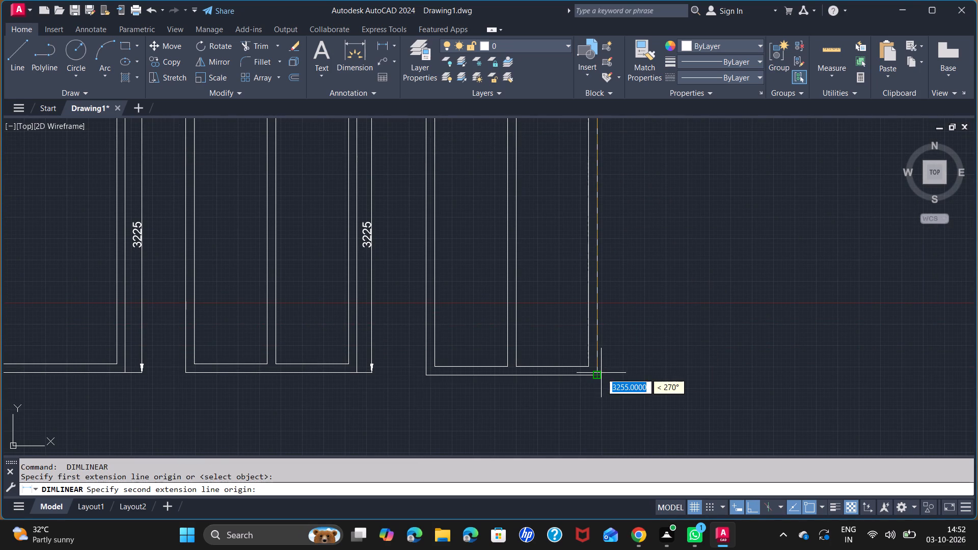
{"action": "left_click", "coordinate": [597, 374]}
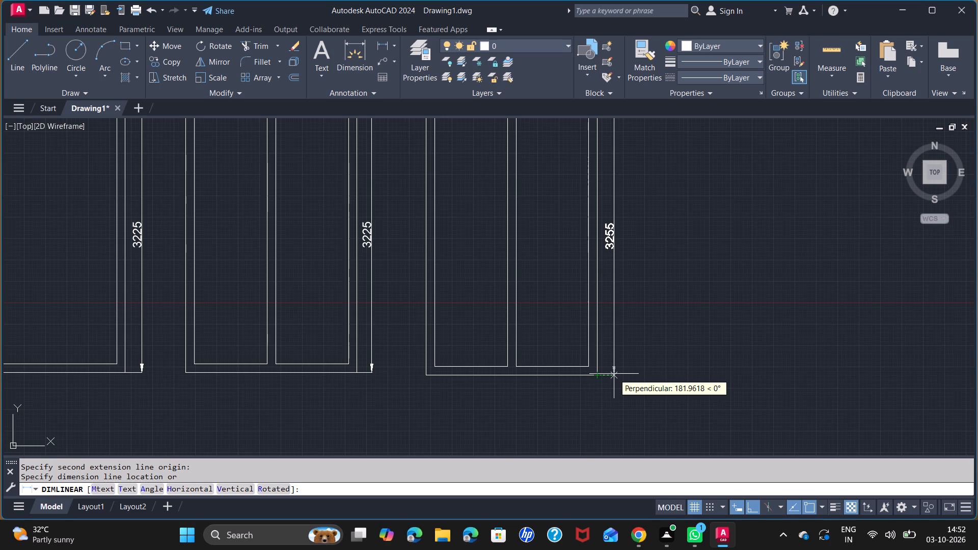
{"action": "left_click", "coordinate": [617, 374]}
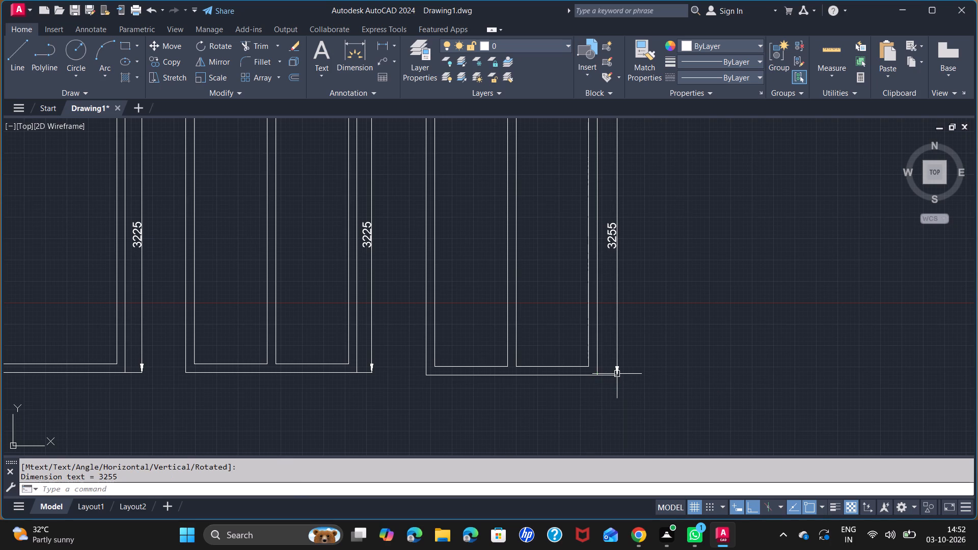
Draw the fourth window's outline from the shared top line, 3255 high and 1965 wide, beyond the third window's height dimension.
{"action": "scroll", "coordinate": [656, 344], "scroll_direction": "down", "scroll_amount": 4}
{"action": "middle_click_drag", "start_coordinate": [667, 328], "coordinate": [516, 350]}
{"action": "scroll", "coordinate": [486, 343], "scroll_direction": "up", "scroll_amount": 2}
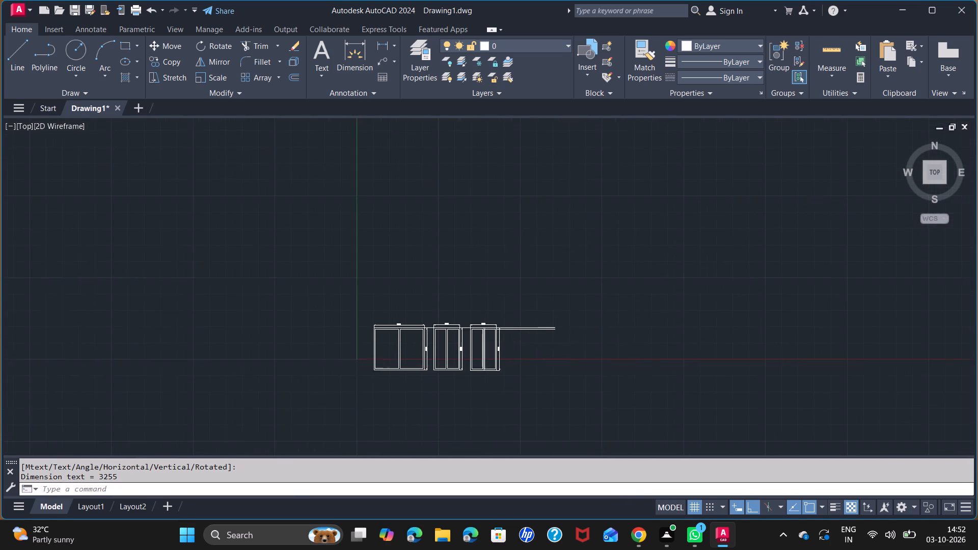
{"action": "scroll", "coordinate": [486, 343], "scroll_direction": "up", "scroll_amount": 4}
{"action": "scroll", "coordinate": [614, 355], "scroll_direction": "down", "scroll_amount": 2}
{"action": "middle_click_drag", "start_coordinate": [593, 362], "coordinate": [377, 290]}
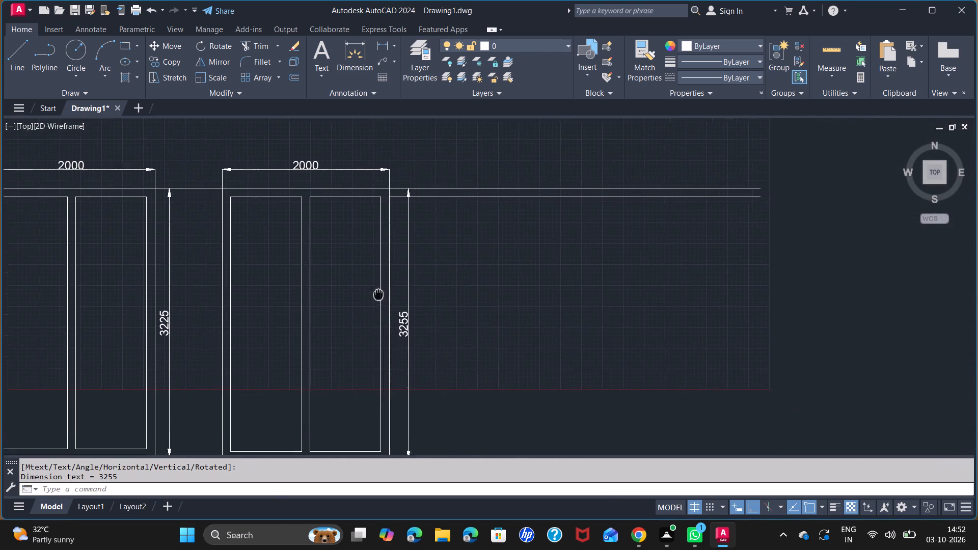
{"action": "middle_click_drag", "start_coordinate": [377, 290], "coordinate": [365, 250]}
{"action": "key", "text": "l"}
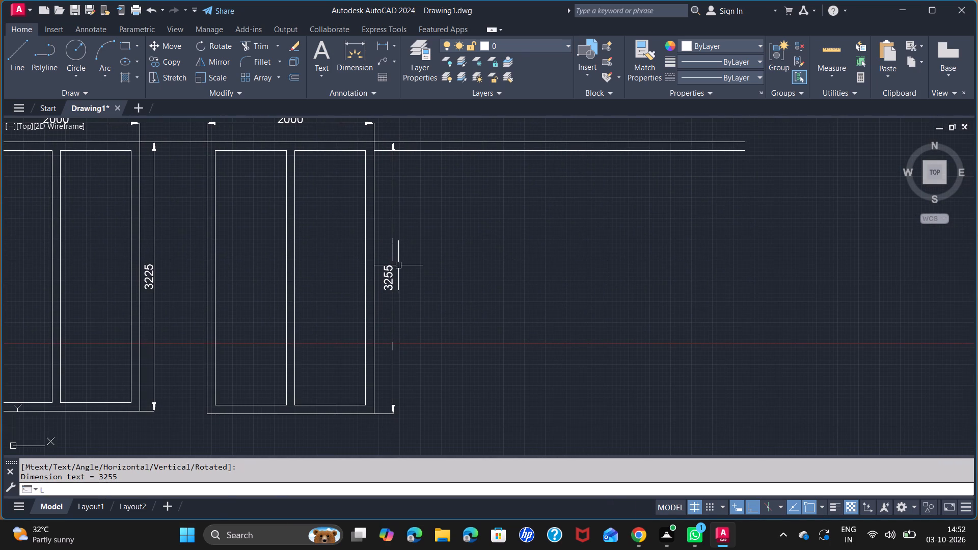
{"action": "key", "text": "Return"}
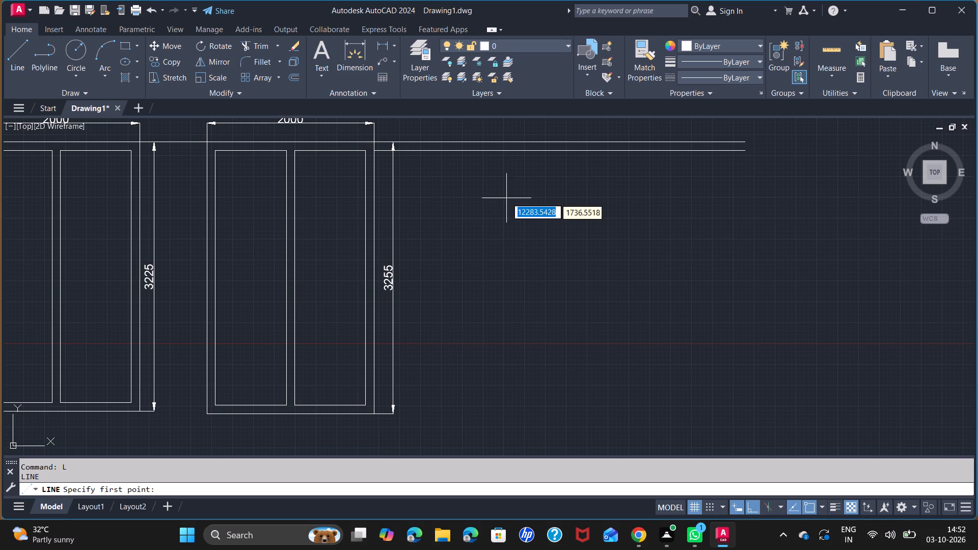
{"action": "left_click", "coordinate": [425, 143]}
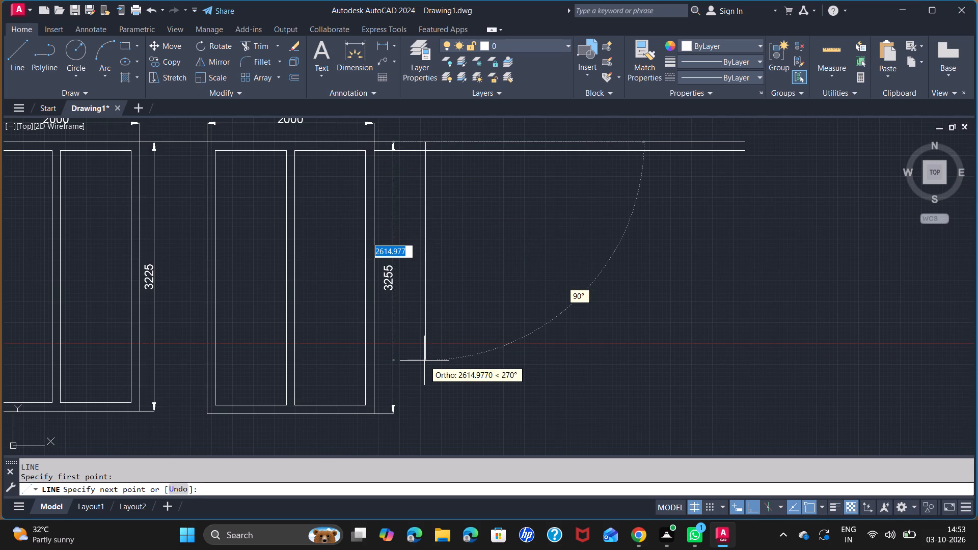
{"action": "type", "text": "3255"}
{"action": "key", "text": "Return"}
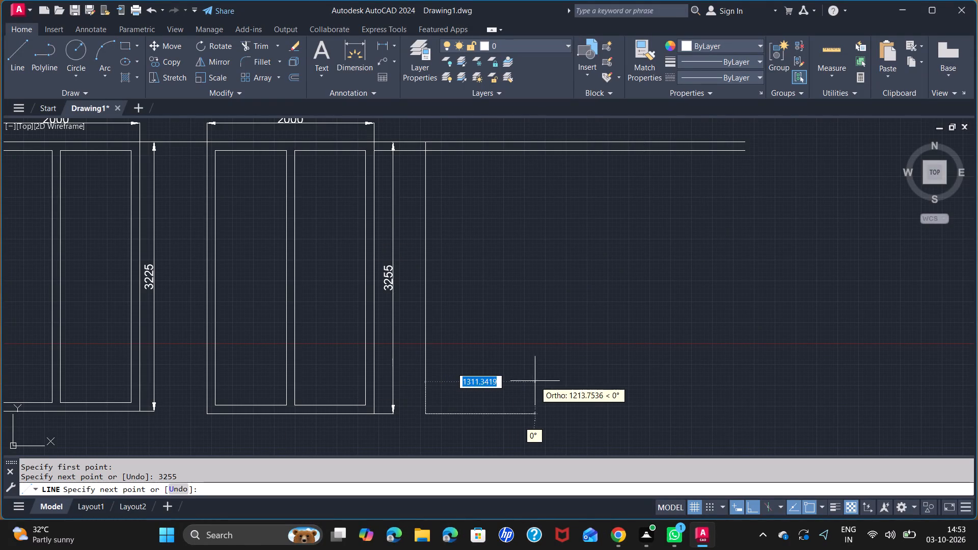
{"action": "type", "text": "1965"}
{"action": "key", "text": "Return"}
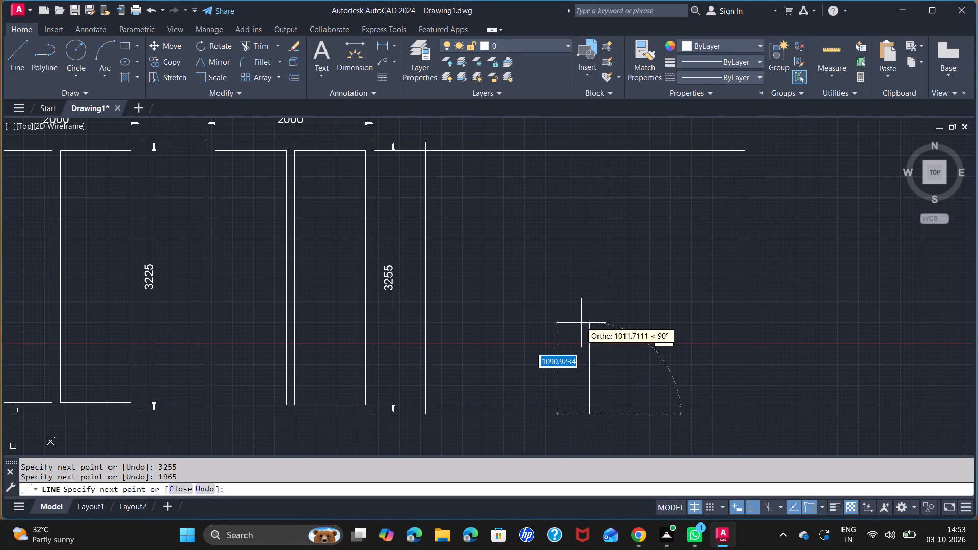
{"action": "left_click", "coordinate": [590, 141]}
{"action": "key", "text": "space"}
Start offsetting the fourth window's outline lines with a distance of 100.
{"action": "type", "text": "OF"}
{"action": "key", "text": "Return"}
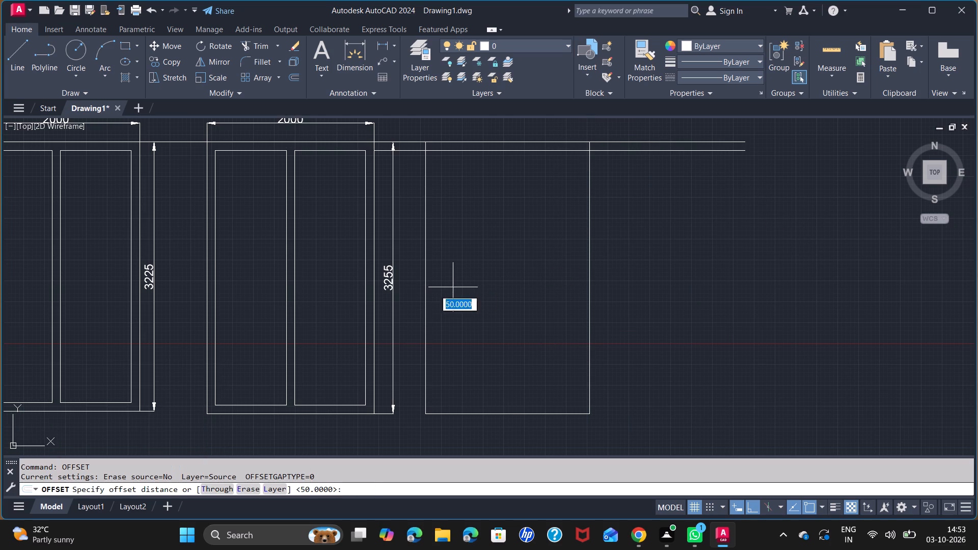
{"action": "type", "text": "100"}
{"action": "key", "text": "Return"}
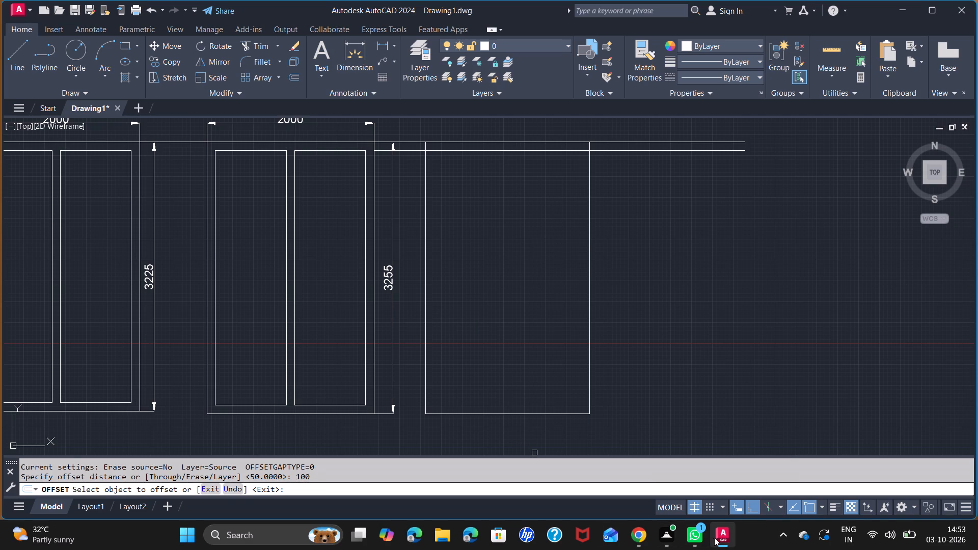
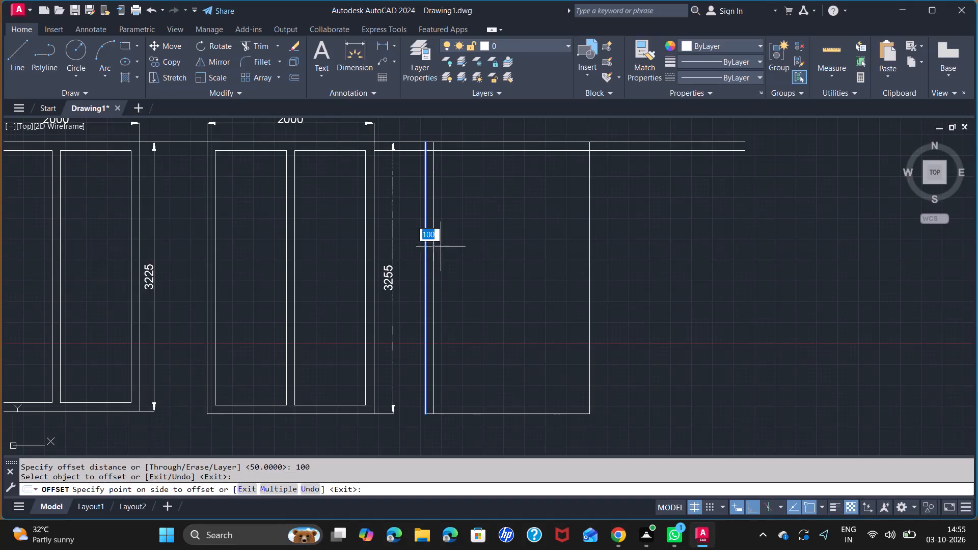
Offset the fourth window's left, right and bottom outline lines 100 inward to form its frame.
{"action": "left_click", "coordinate": [441, 246]}
{"action": "left_click", "coordinate": [590, 271]}
{"action": "left_click", "coordinate": [550, 275]}
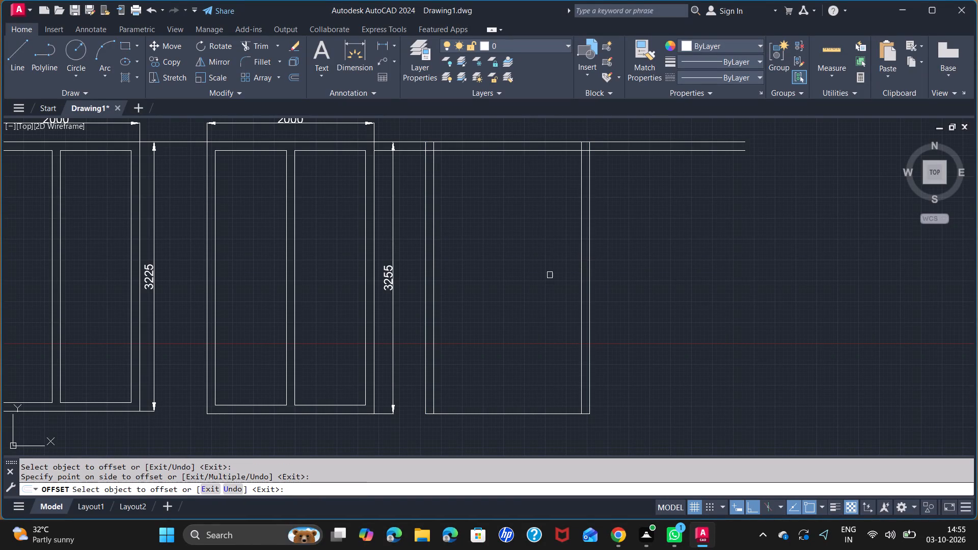
{"action": "left_click", "coordinate": [556, 413]}
{"action": "left_click", "coordinate": [560, 393]}
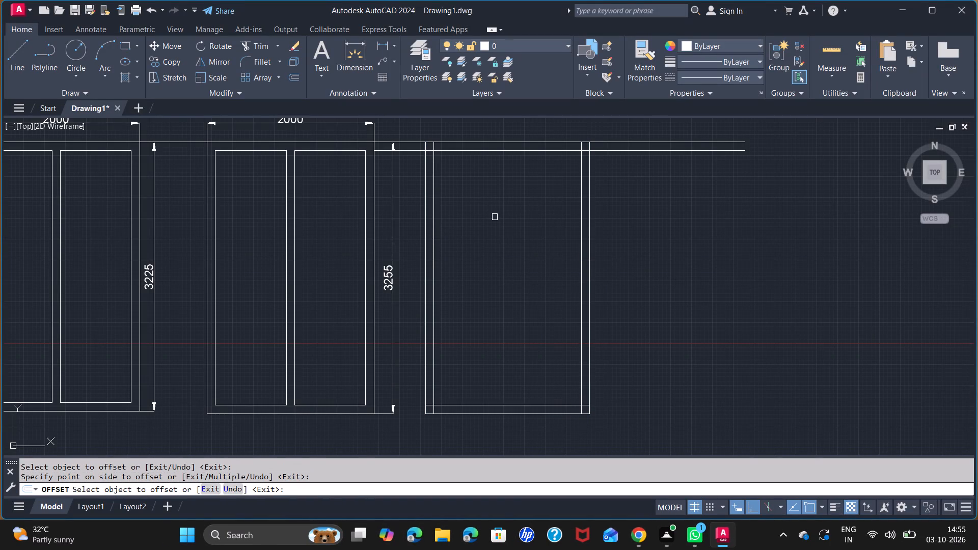
{"action": "key", "text": "space"}
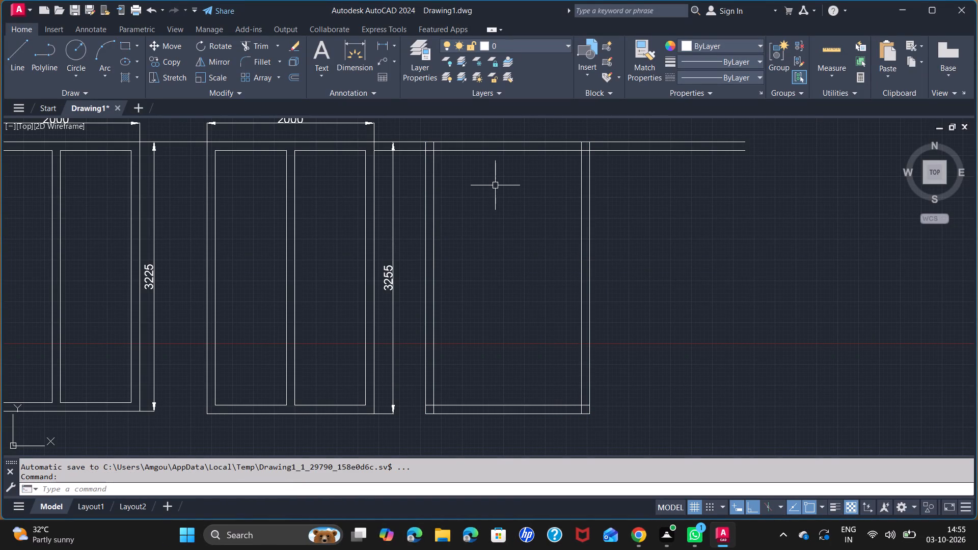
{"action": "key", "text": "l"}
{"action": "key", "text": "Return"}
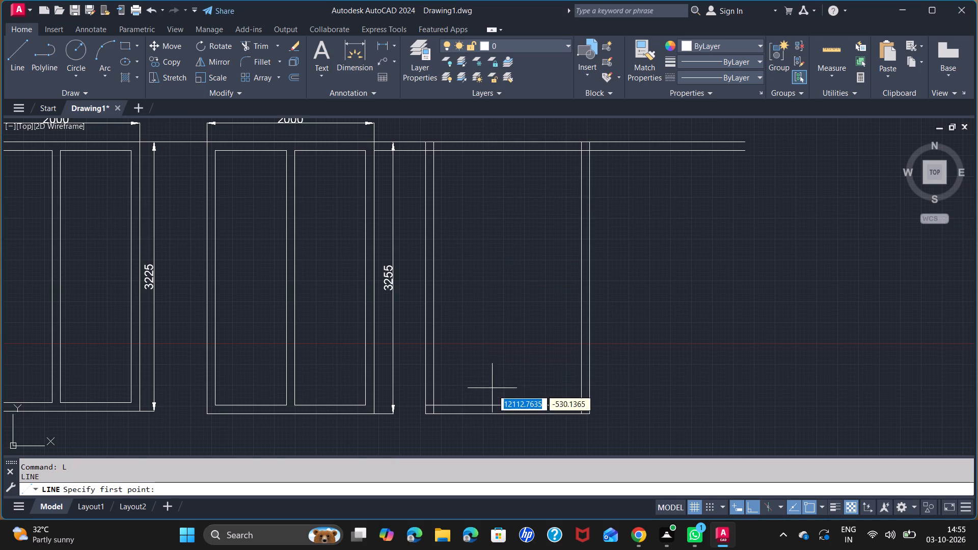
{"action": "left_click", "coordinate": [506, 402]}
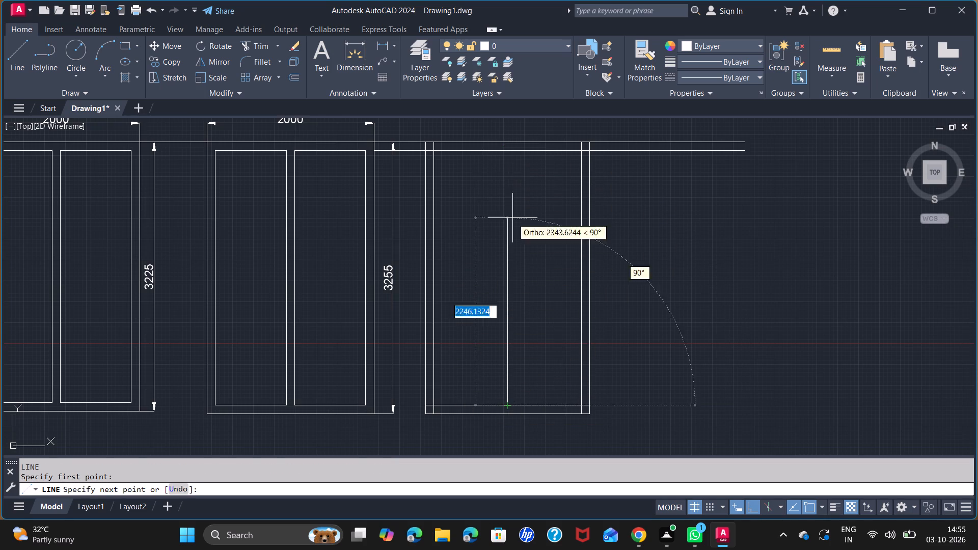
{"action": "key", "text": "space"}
Trim the overlapping frame lines at the fourth window's two top corners, including the inner top line's piece extending toward the third window.
{"action": "key", "text": "t"}
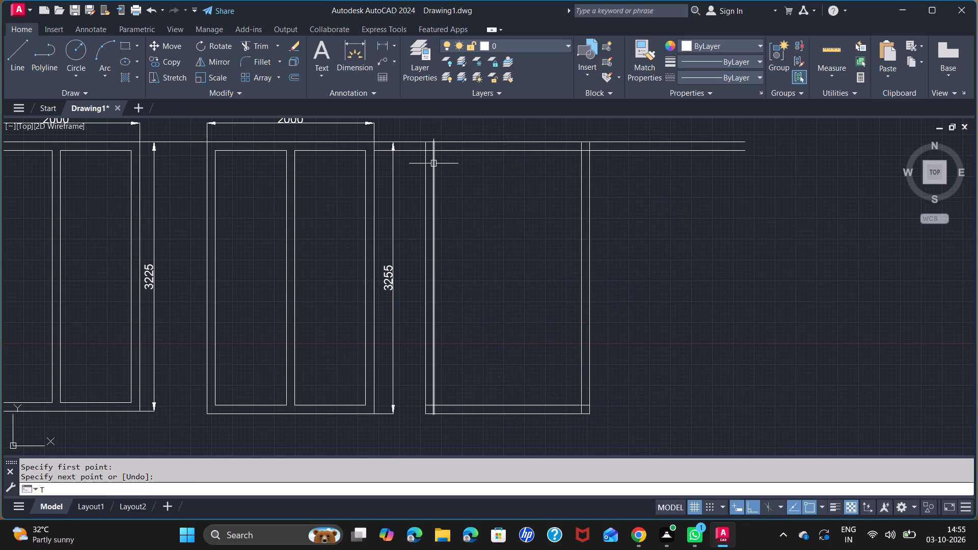
{"action": "key", "text": "r"}
{"action": "key", "text": "space"}
{"action": "scroll", "coordinate": [432, 148], "scroll_direction": "up", "scroll_amount": 1}
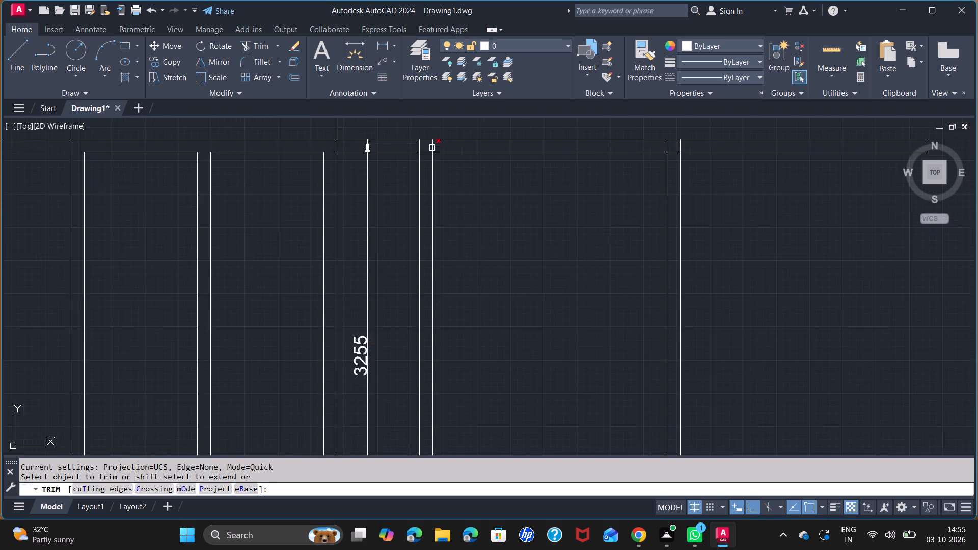
{"action": "scroll", "coordinate": [432, 148], "scroll_direction": "up", "scroll_amount": 1}
{"action": "left_click", "coordinate": [432, 144]}
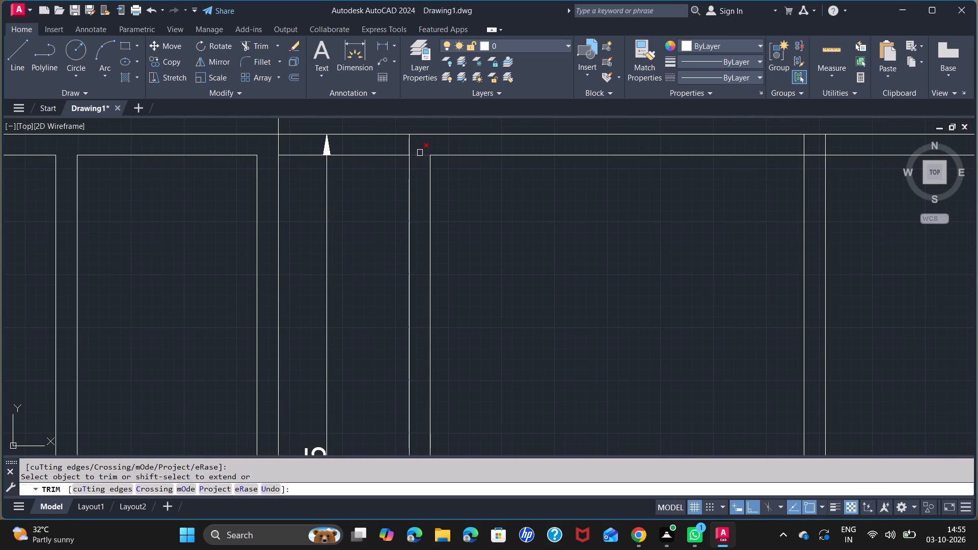
{"action": "left_click", "coordinate": [420, 155]}
{"action": "left_click", "coordinate": [391, 156]}
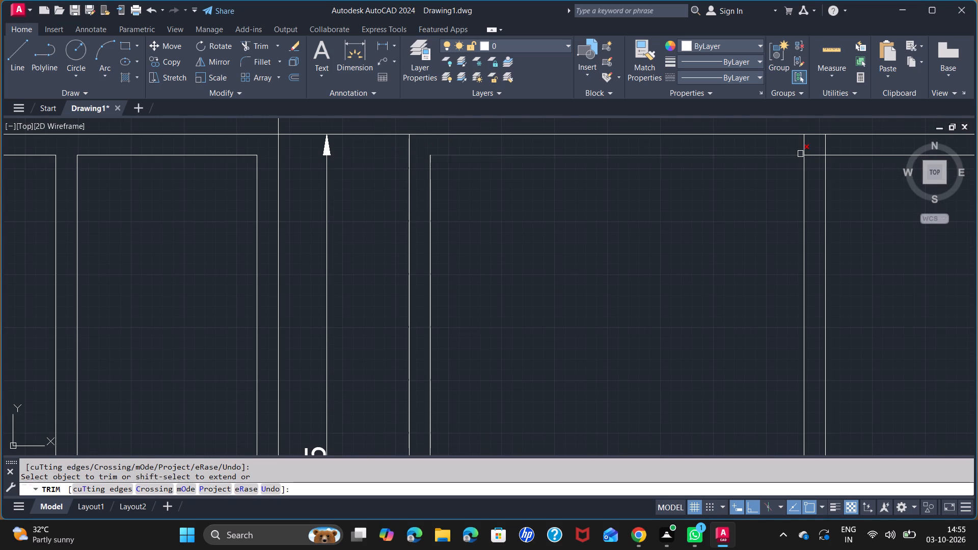
{"action": "left_click", "coordinate": [804, 149]}
{"action": "left_click", "coordinate": [812, 155]}
Trim the crossing frame line ends at the fourth window's two bottom corners.
{"action": "scroll", "coordinate": [706, 250], "scroll_direction": "down", "scroll_amount": 3}
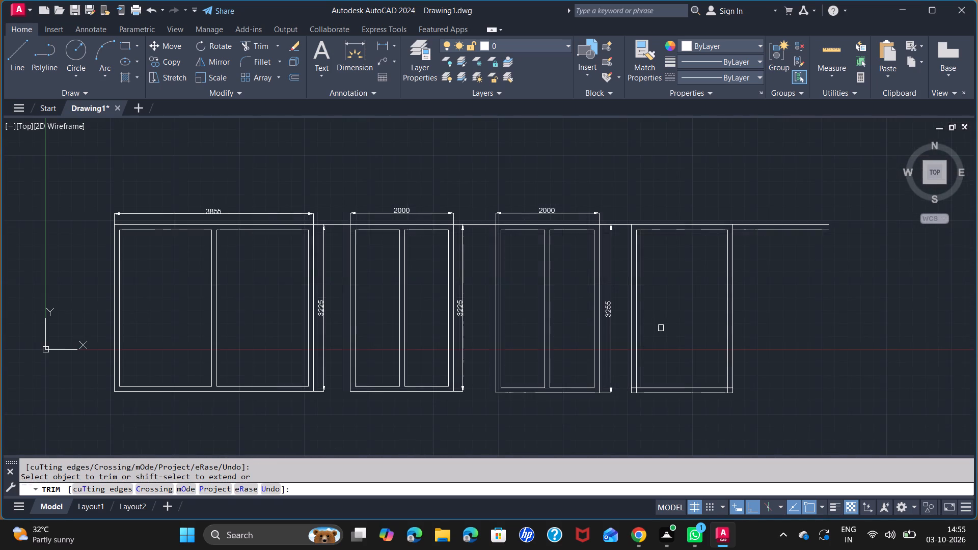
{"action": "middle_click_drag", "start_coordinate": [661, 330], "coordinate": [606, 198]}
{"action": "scroll", "coordinate": [586, 266], "scroll_direction": "up", "scroll_amount": 2}
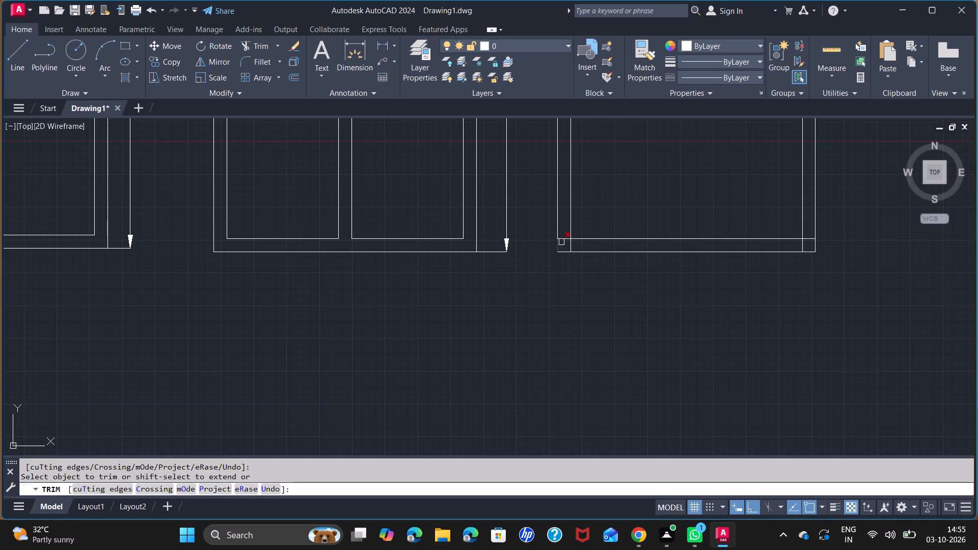
{"action": "left_click", "coordinate": [565, 236]}
{"action": "left_click", "coordinate": [570, 244]}
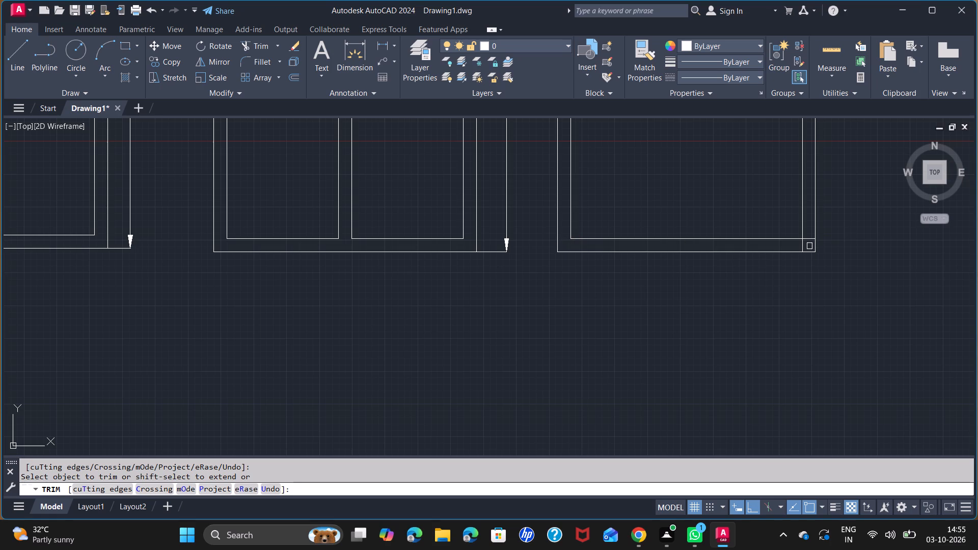
{"action": "left_click", "coordinate": [802, 245]}
{"action": "left_click", "coordinate": [809, 238]}
{"action": "middle_click_drag", "start_coordinate": [705, 195], "coordinate": [511, 359]}
{"action": "scroll", "coordinate": [480, 324], "scroll_direction": "down", "scroll_amount": 1}
{"action": "middle_click_drag", "start_coordinate": [478, 280], "coordinate": [470, 302]}
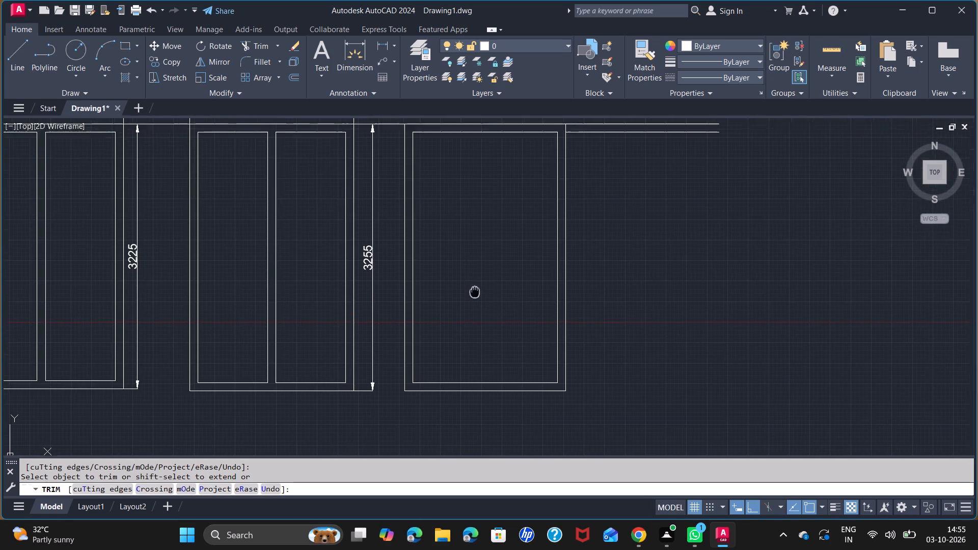
{"action": "middle_click_drag", "start_coordinate": [470, 302], "coordinate": [459, 322]}
{"action": "key", "text": "space"}
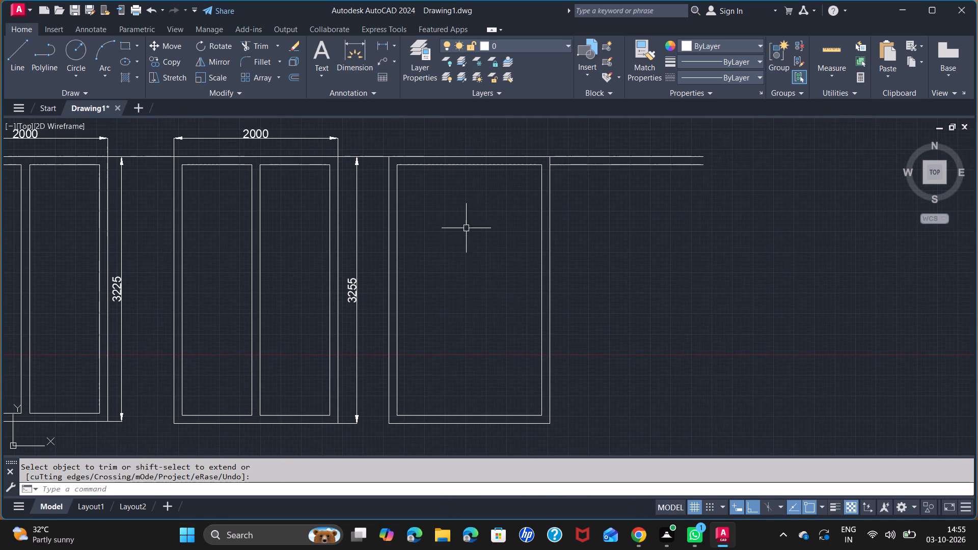
Add a linear dimension for the fourth window's width above it, level with the third window's width dimension.
{"action": "middle_click_drag", "start_coordinate": [486, 234], "coordinate": [322, 257]}
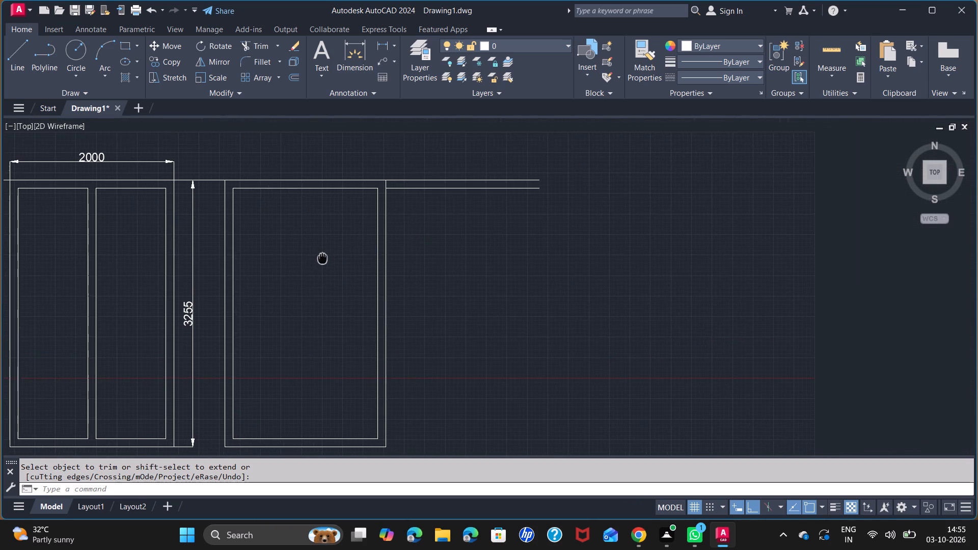
{"action": "middle_click_drag", "start_coordinate": [322, 257], "coordinate": [296, 235]}
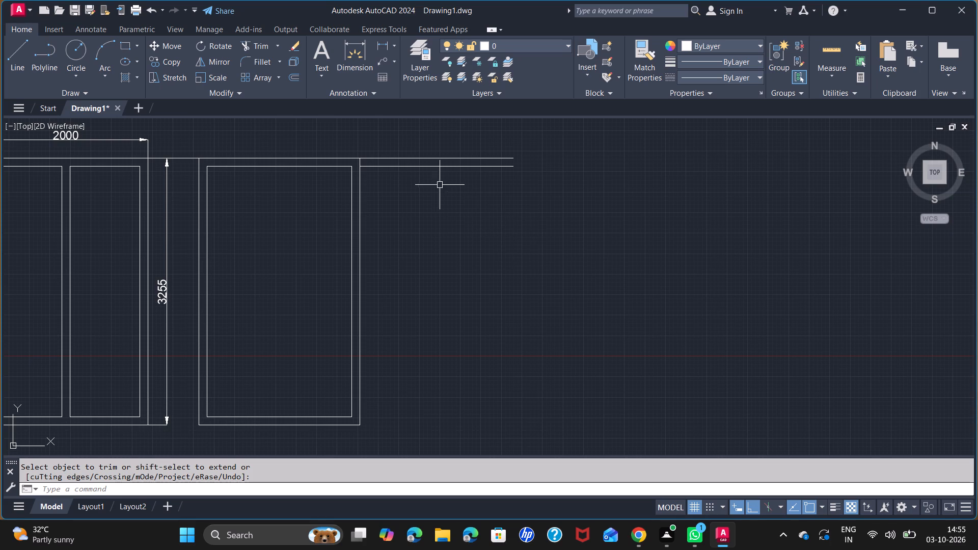
{"action": "left_click", "coordinate": [383, 40]}
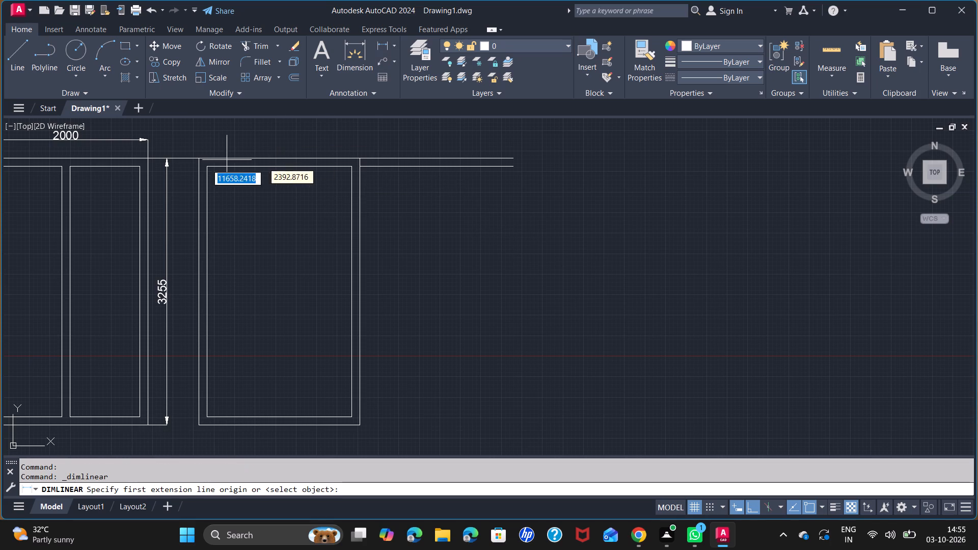
{"action": "left_click", "coordinate": [197, 157]}
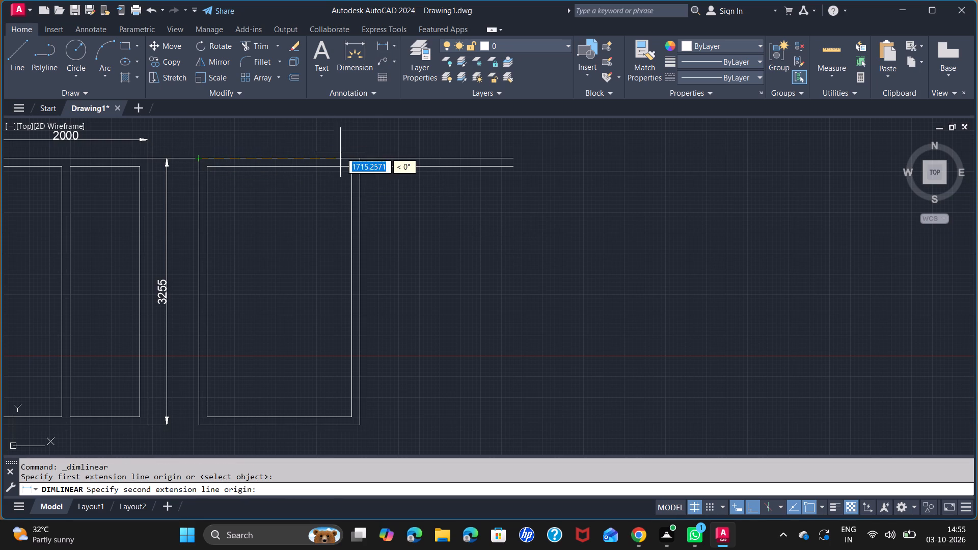
{"action": "left_click", "coordinate": [358, 158]}
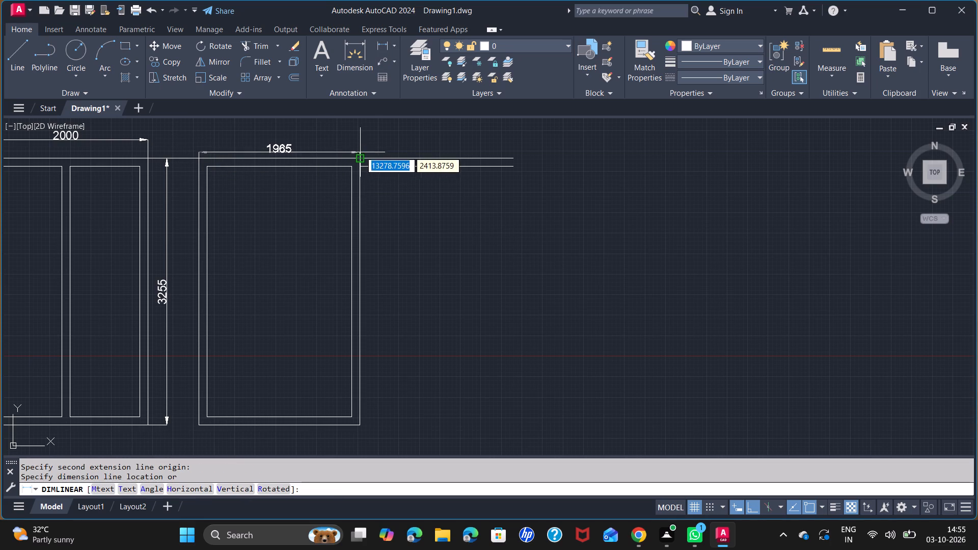
{"action": "left_click", "coordinate": [150, 140]}
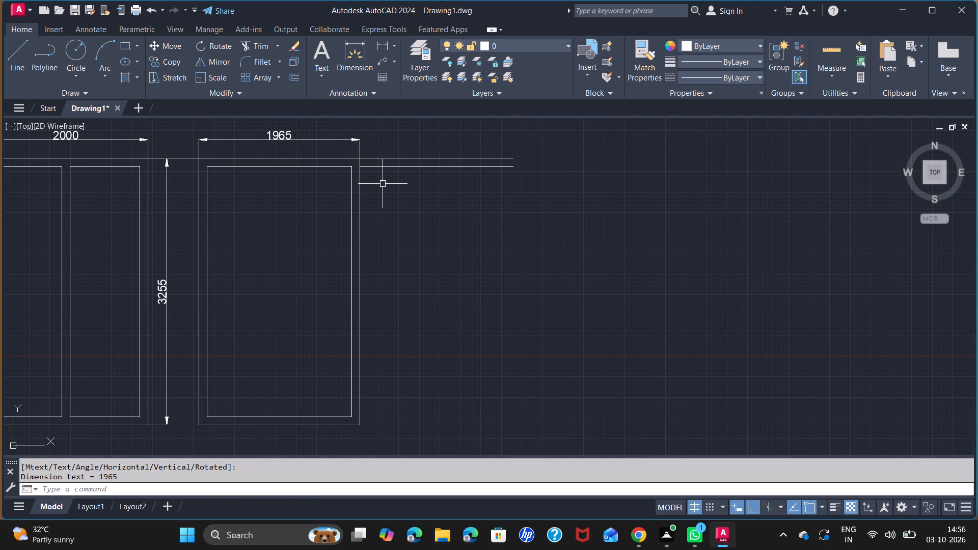
Add a vertical linear dimension for the fourth window's full height, just outside its right edge.
{"action": "key", "text": "space"}
{"action": "left_click", "coordinate": [361, 158]}
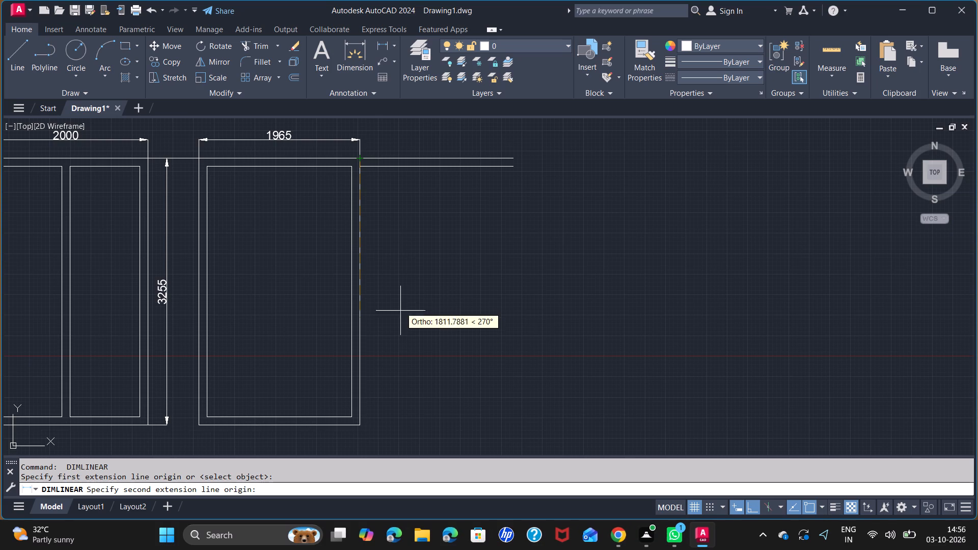
{"action": "left_click", "coordinate": [361, 425]}
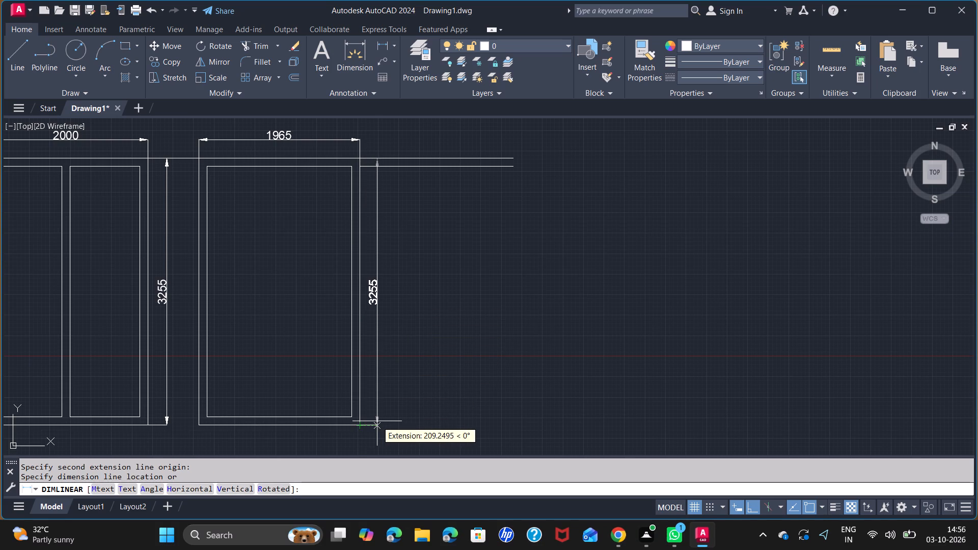
{"action": "left_click", "coordinate": [377, 421]}
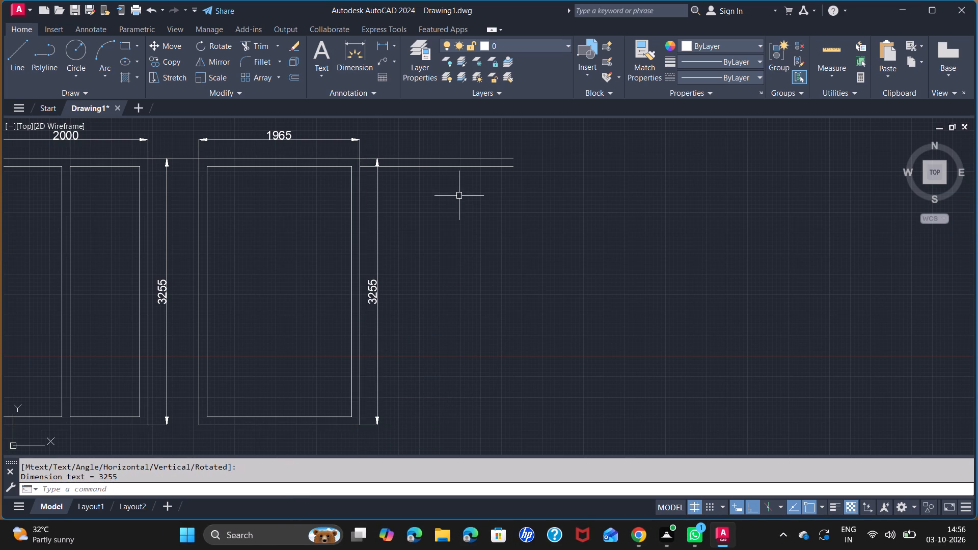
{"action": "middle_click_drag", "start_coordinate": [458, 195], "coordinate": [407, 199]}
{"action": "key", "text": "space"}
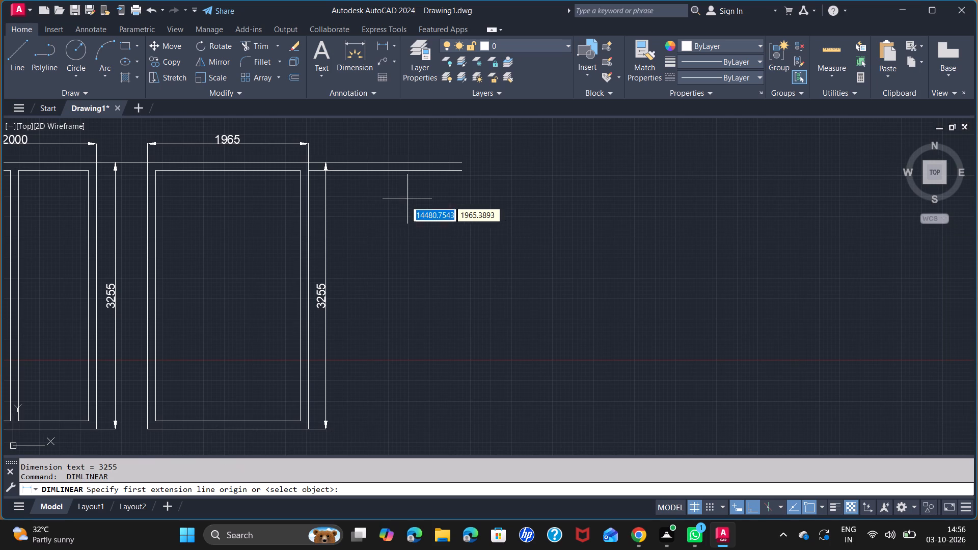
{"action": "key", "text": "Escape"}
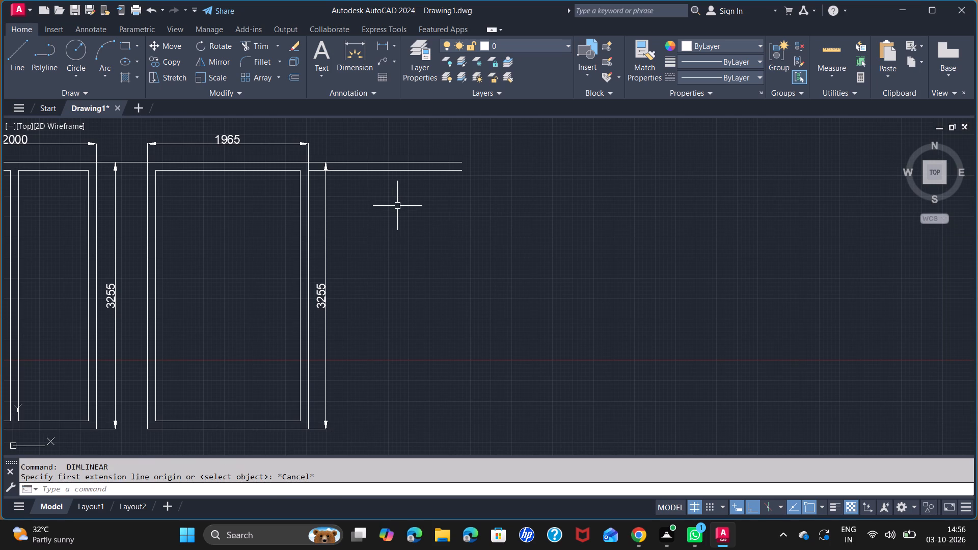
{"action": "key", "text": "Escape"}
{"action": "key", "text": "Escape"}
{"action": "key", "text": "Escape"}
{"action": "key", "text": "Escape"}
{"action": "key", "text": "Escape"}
Draw the fifth window's outline from the shared top line, 3255 high and 1120 wide, beyond the fourth window's height dimension.
{"action": "key", "text": "l"}
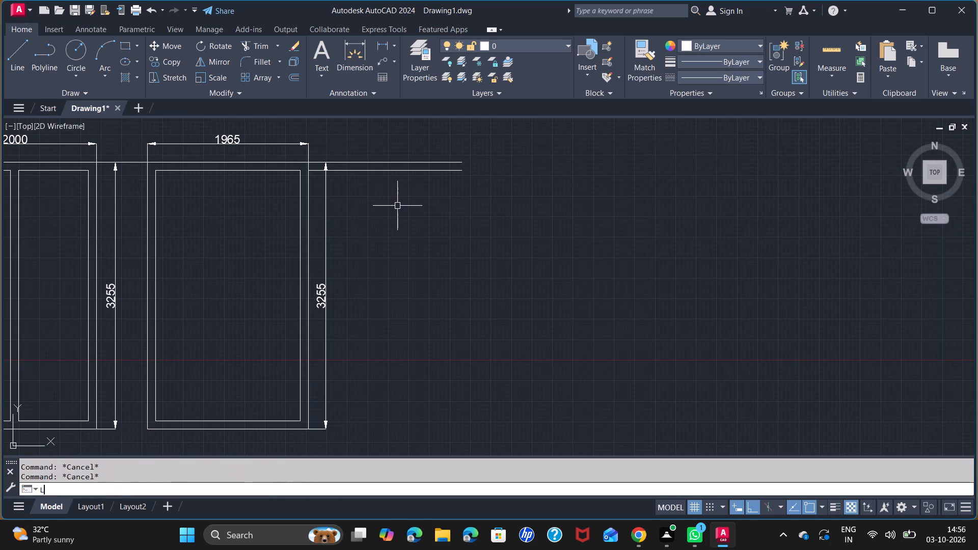
{"action": "key", "text": "Return"}
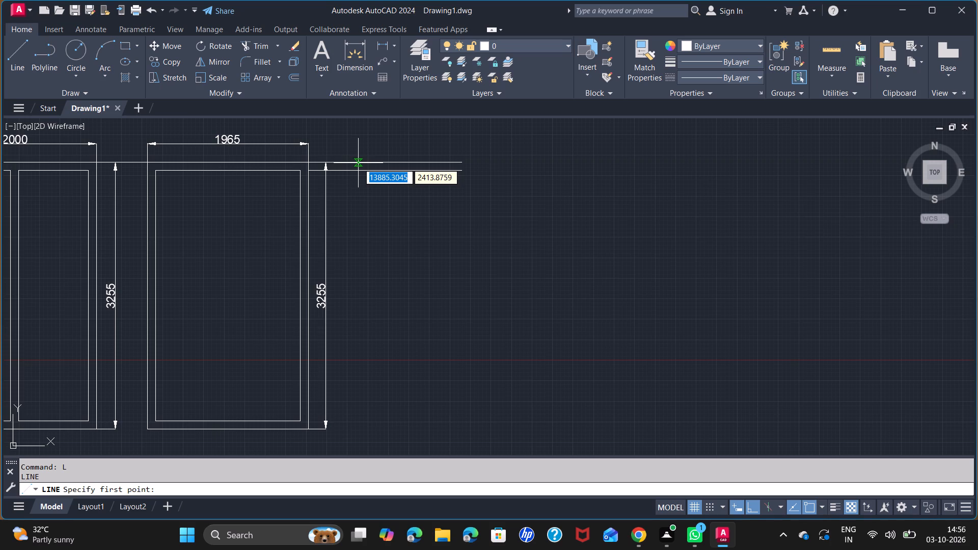
{"action": "left_click", "coordinate": [357, 162]}
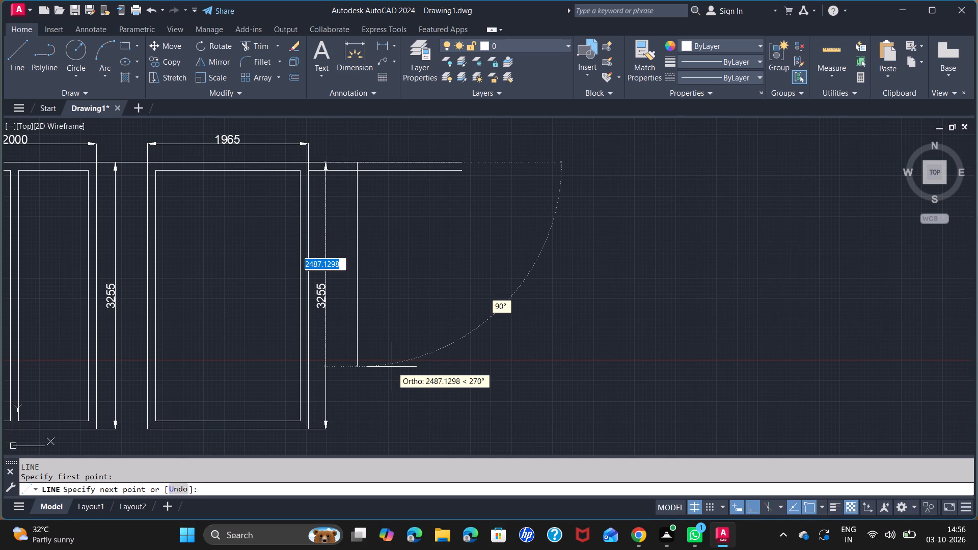
{"action": "key", "text": "3"}
{"action": "type", "text": "255"}
{"action": "key", "text": "Return"}
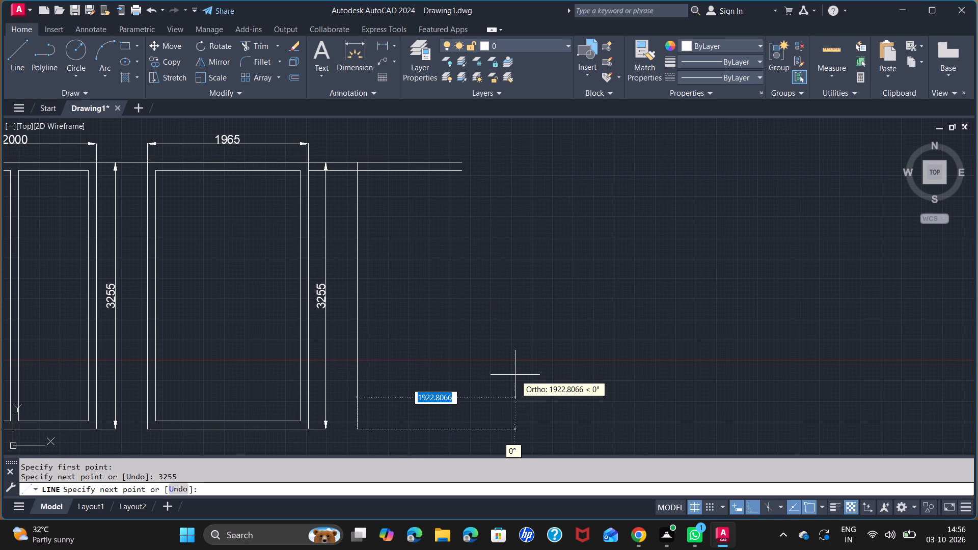
{"action": "type", "text": "1120"}
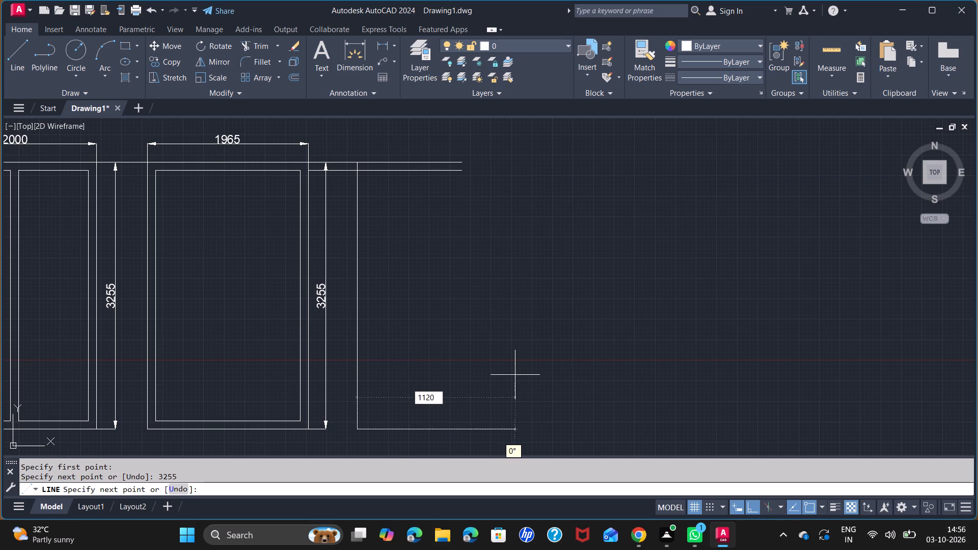
{"action": "key", "text": "Return"}
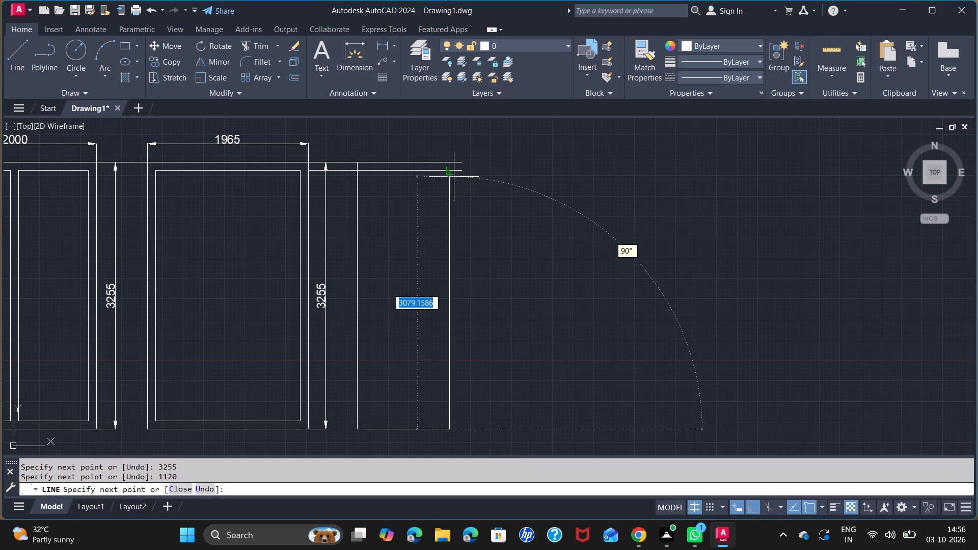
{"action": "left_click", "coordinate": [451, 164]}
{"action": "key", "text": "space"}
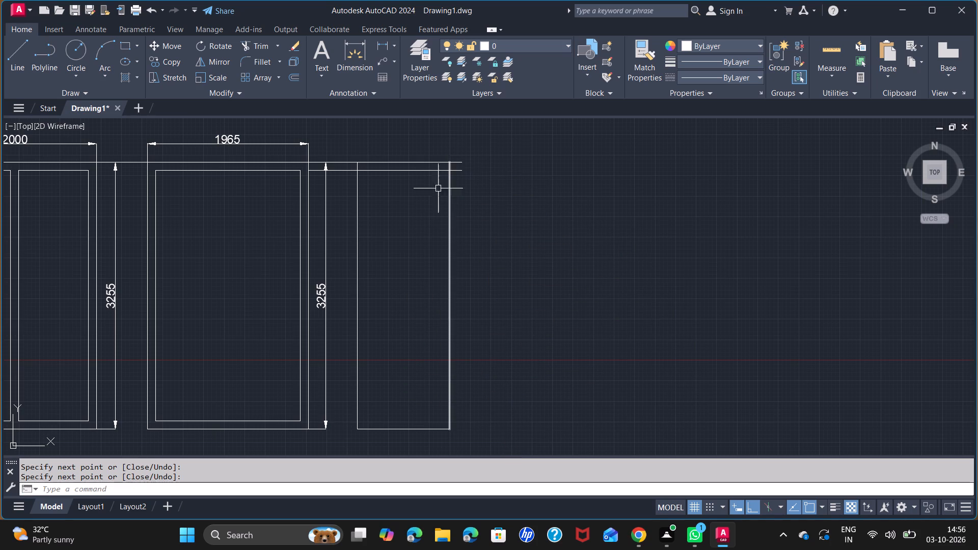
Offset the fifth window's two vertical sides and bottom edge inward by 100 for the frame.
{"action": "key", "text": "o"}
{"action": "key", "text": "f"}
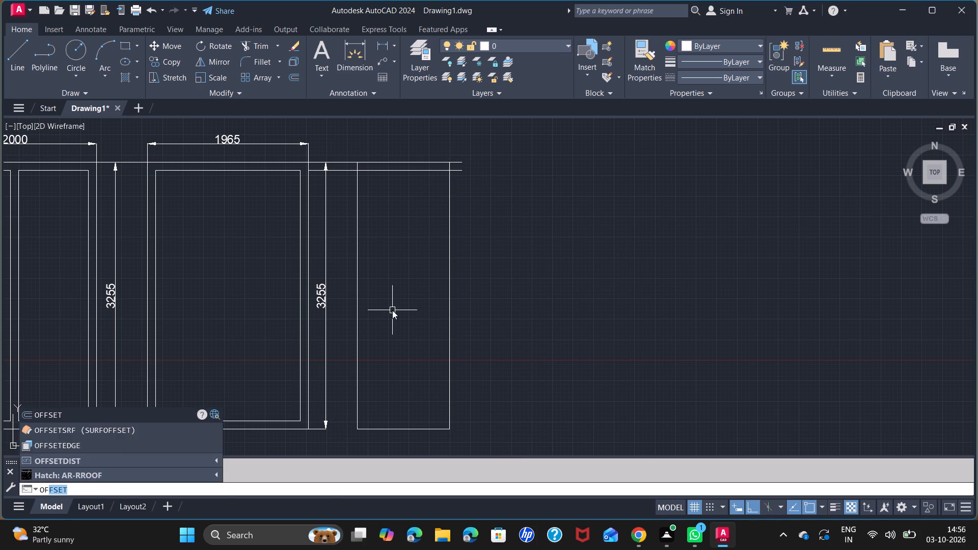
{"action": "key", "text": "Return"}
{"action": "type", "text": "100"}
{"action": "key", "text": "Return"}
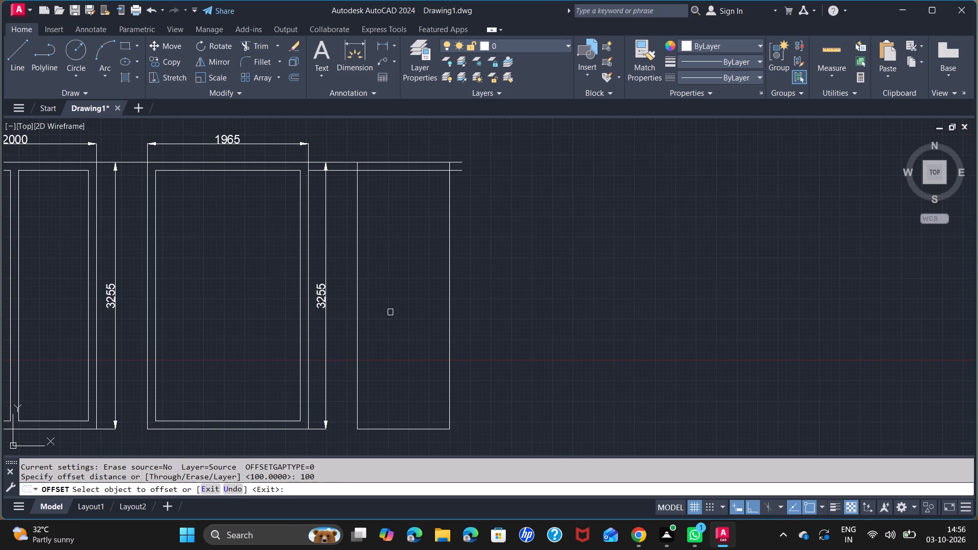
{"action": "left_click", "coordinate": [358, 286]}
{"action": "left_click", "coordinate": [374, 292]}
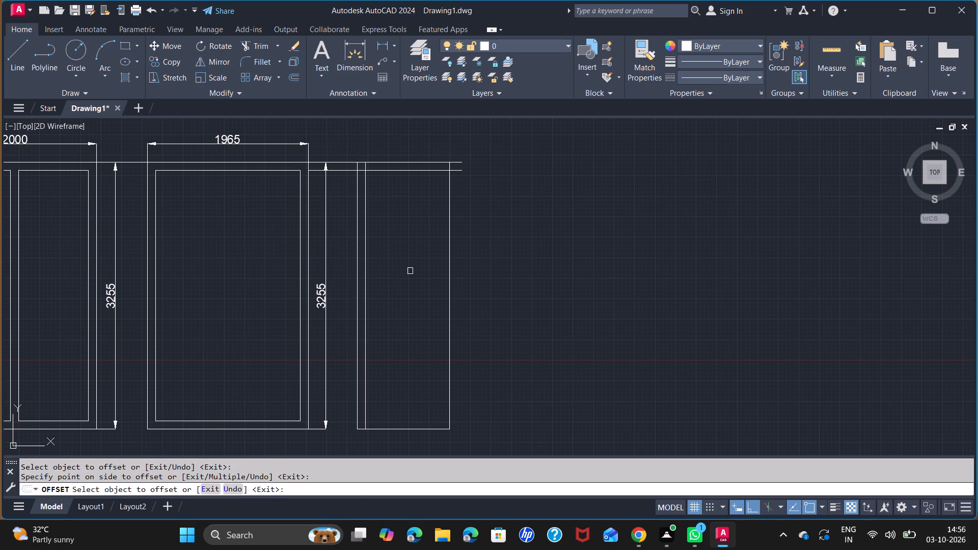
{"action": "left_click", "coordinate": [448, 270]}
{"action": "left_click", "coordinate": [427, 264]}
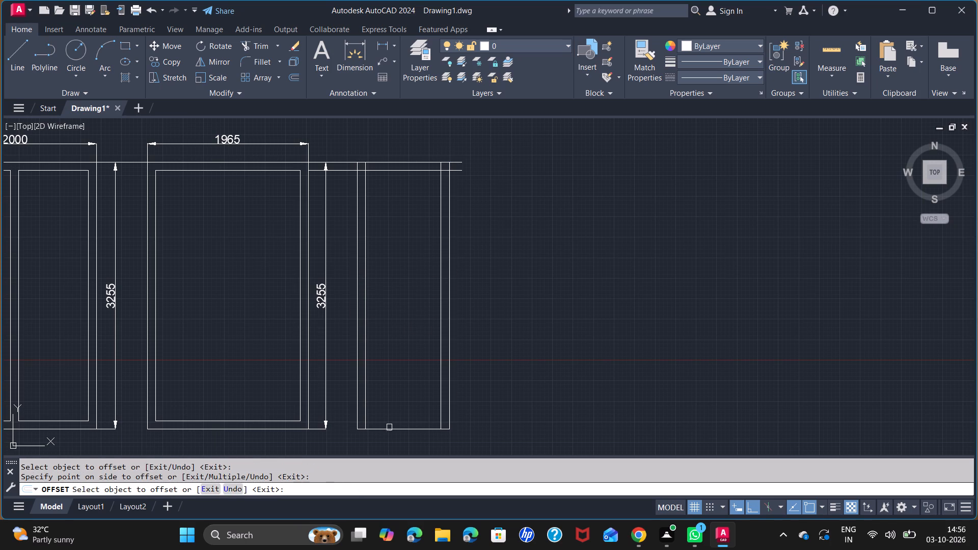
{"action": "left_click", "coordinate": [390, 426]}
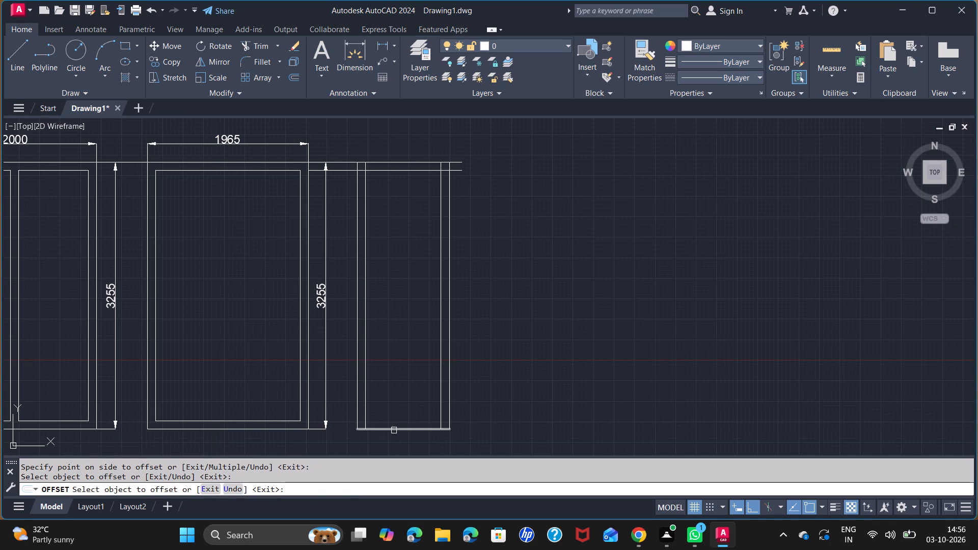
{"action": "left_click", "coordinate": [394, 429]}
{"action": "left_click", "coordinate": [398, 406]}
{"action": "key", "text": "space"}
Trim the crossing frame line ends at the fifth window's two top corners.
{"action": "scroll", "coordinate": [363, 162], "scroll_direction": "up", "scroll_amount": 2}
{"action": "key", "text": "t"}
{"action": "type", "text": "R"}
{"action": "key", "text": "space"}
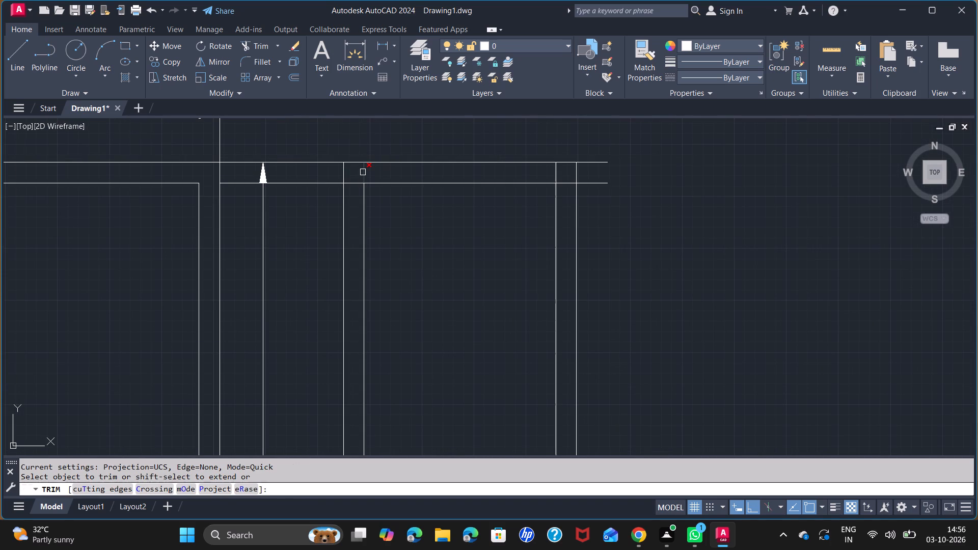
{"action": "left_click", "coordinate": [363, 172]}
{"action": "left_click", "coordinate": [352, 185]}
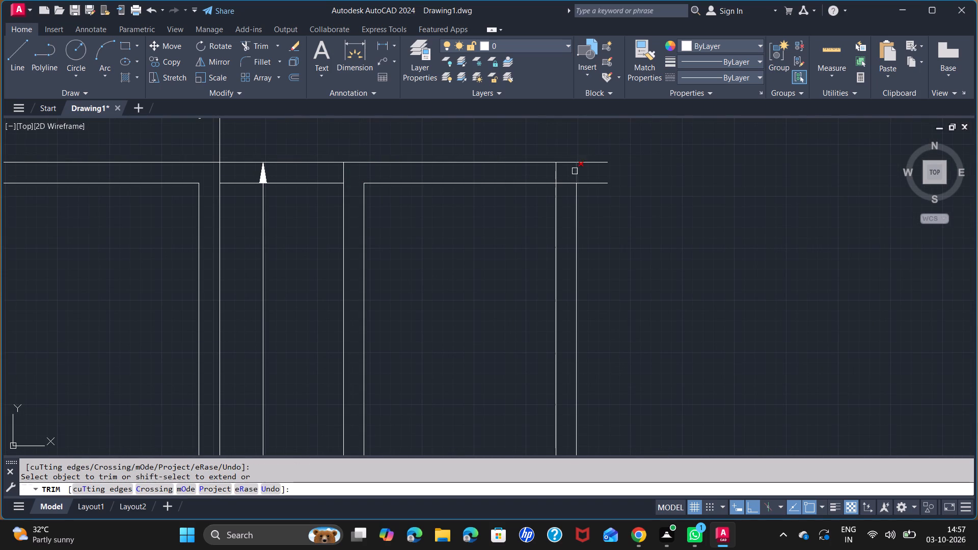
{"action": "left_click", "coordinate": [554, 172]}
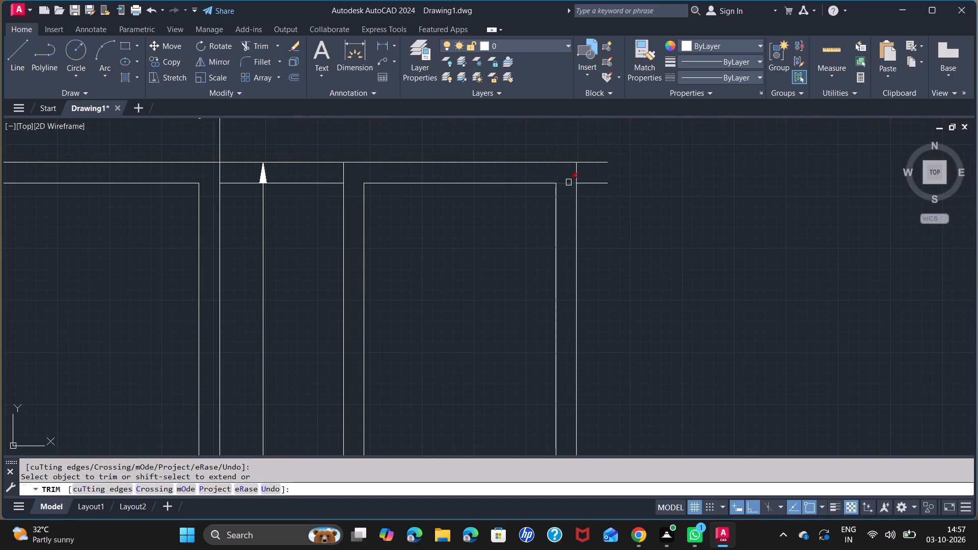
{"action": "left_click", "coordinate": [568, 182]}
Trim the crossing frame line ends at the fifth window's two bottom corners.
{"action": "middle_click_drag", "start_coordinate": [542, 253], "coordinate": [500, 173]}
{"action": "scroll", "coordinate": [500, 173], "scroll_direction": "up", "scroll_amount": 1}
{"action": "scroll", "coordinate": [500, 173], "scroll_direction": "down", "scroll_amount": 4}
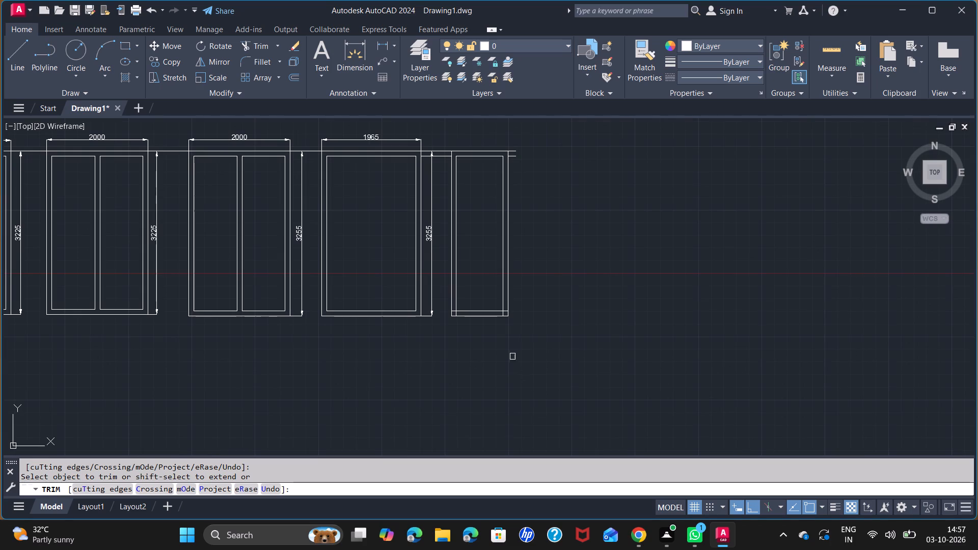
{"action": "scroll", "coordinate": [512, 314], "scroll_direction": "up", "scroll_amount": 3}
{"action": "left_click", "coordinate": [477, 303]}
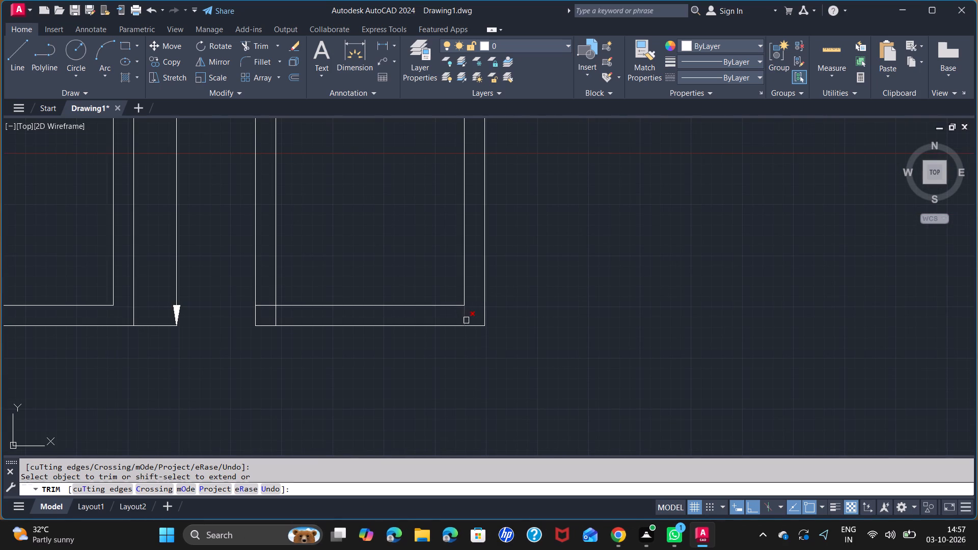
{"action": "left_click", "coordinate": [465, 318]}
{"action": "left_click", "coordinate": [276, 316]}
{"action": "left_click", "coordinate": [266, 307]}
{"action": "key", "text": "space"}
Add a linear dimension for the fifth window's width above it, level with the fourth window's width dimension.
{"action": "scroll", "coordinate": [386, 263], "scroll_direction": "down", "scroll_amount": 3}
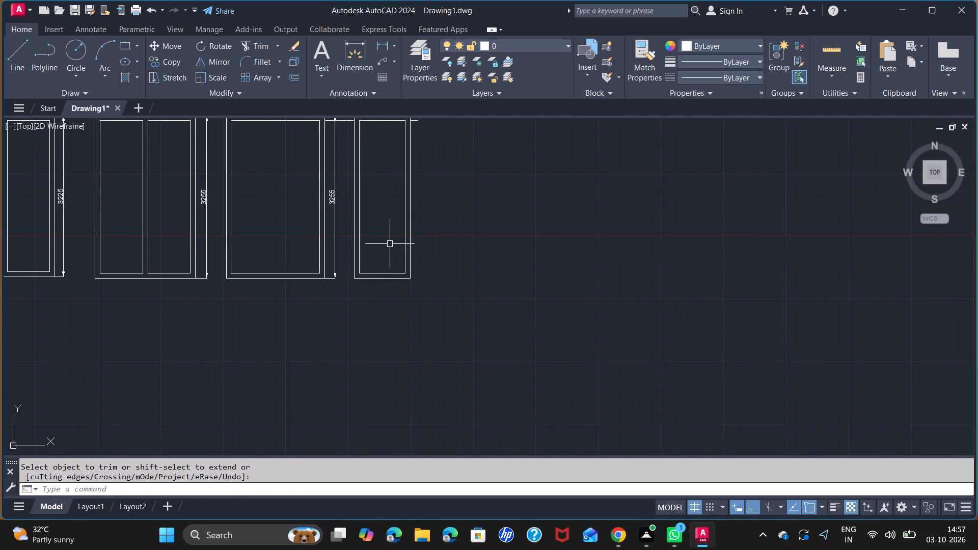
{"action": "middle_click_drag", "start_coordinate": [391, 241], "coordinate": [366, 398]}
{"action": "scroll", "coordinate": [348, 350], "scroll_direction": "up", "scroll_amount": 1}
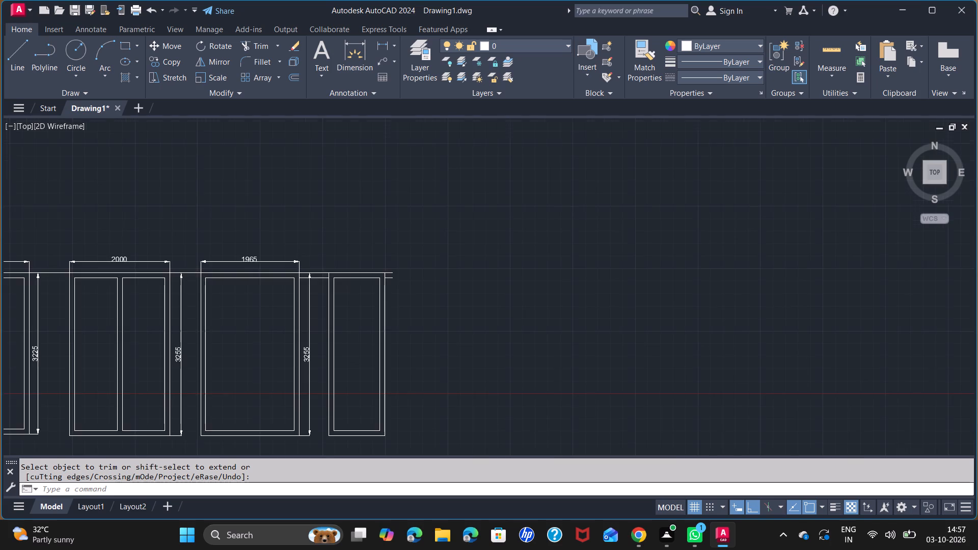
{"action": "left_click", "coordinate": [380, 47]}
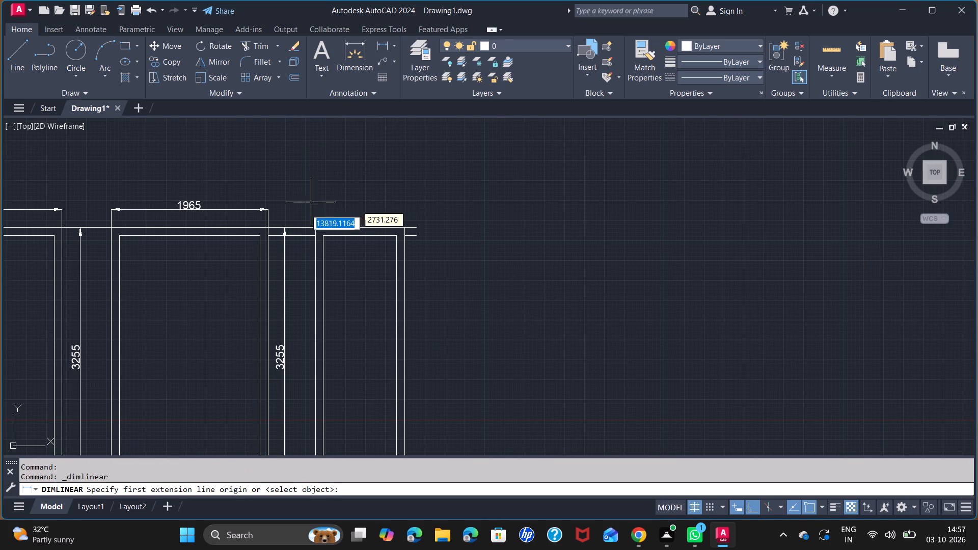
{"action": "left_click", "coordinate": [314, 231]}
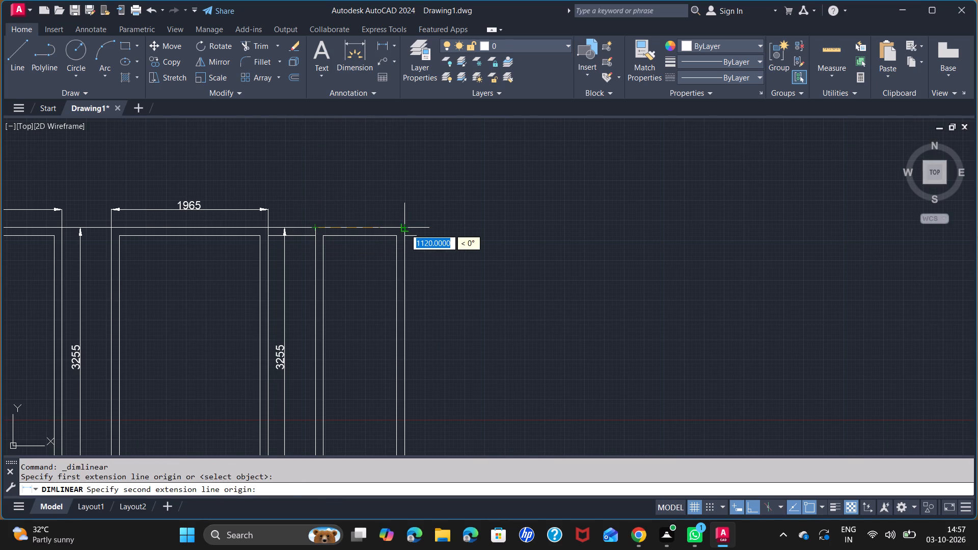
{"action": "left_click", "coordinate": [405, 229]}
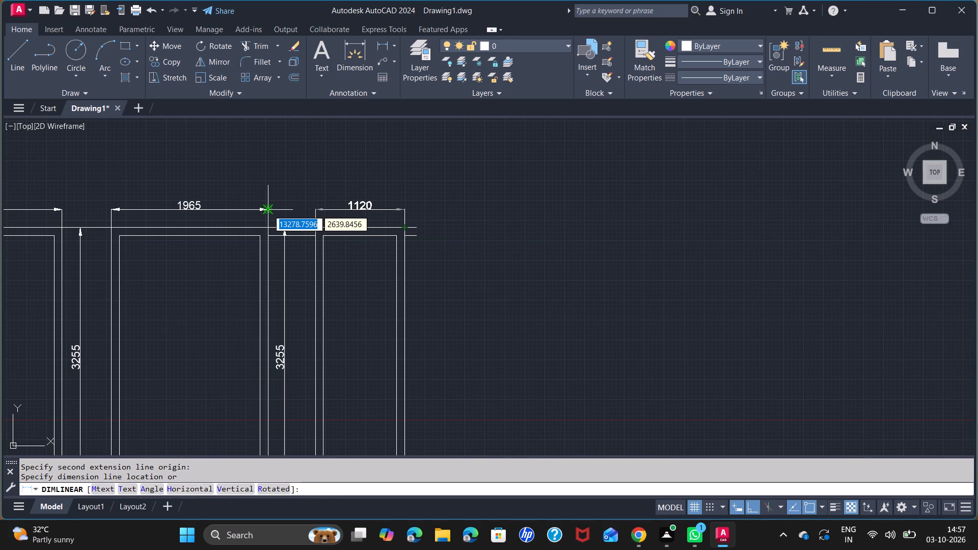
{"action": "left_click", "coordinate": [268, 210]}
Add a vertical linear dimension for the fifth window's full height, just outside its right edge.
{"action": "key", "text": "space"}
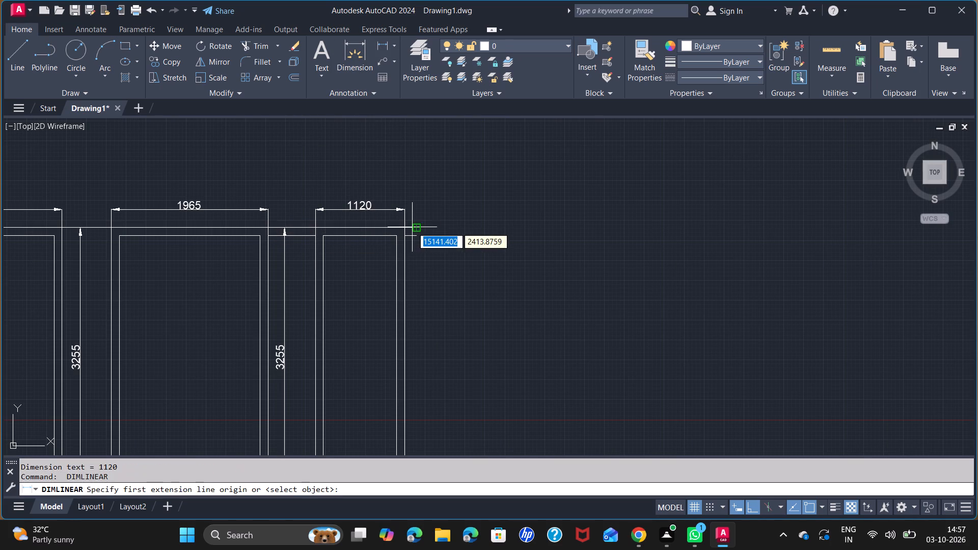
{"action": "left_click", "coordinate": [404, 226]}
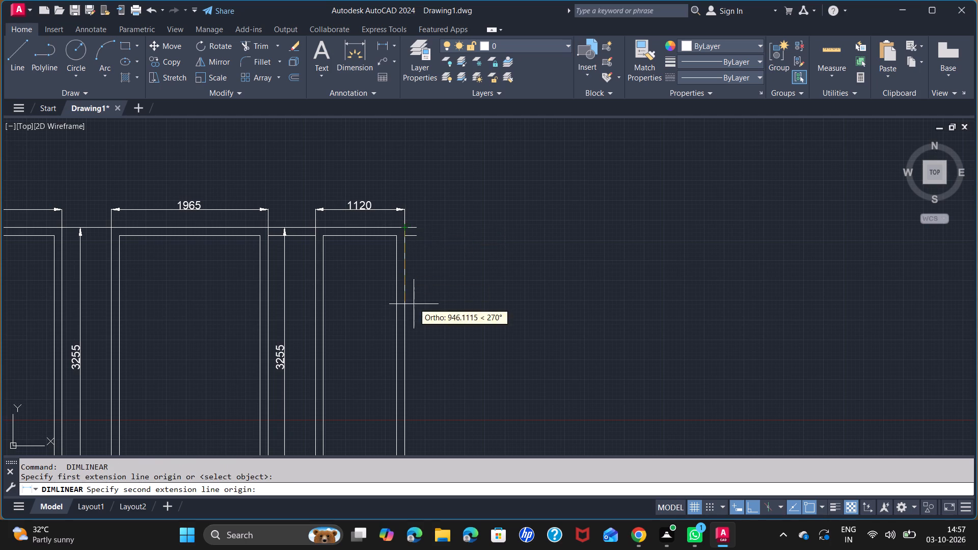
{"action": "scroll", "coordinate": [414, 308], "scroll_direction": "down", "scroll_amount": 3}
{"action": "scroll", "coordinate": [414, 351], "scroll_direction": "up", "scroll_amount": 5}
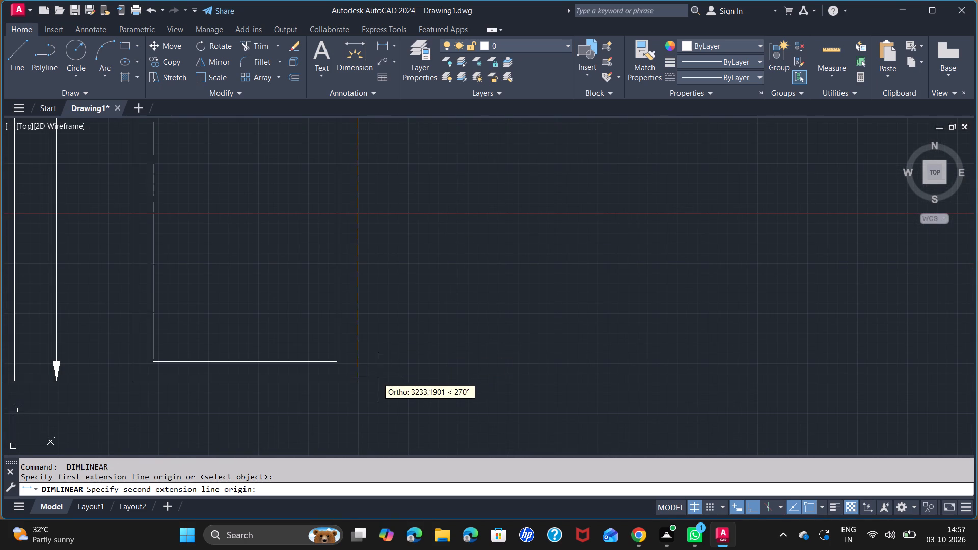
{"action": "left_click", "coordinate": [356, 383]}
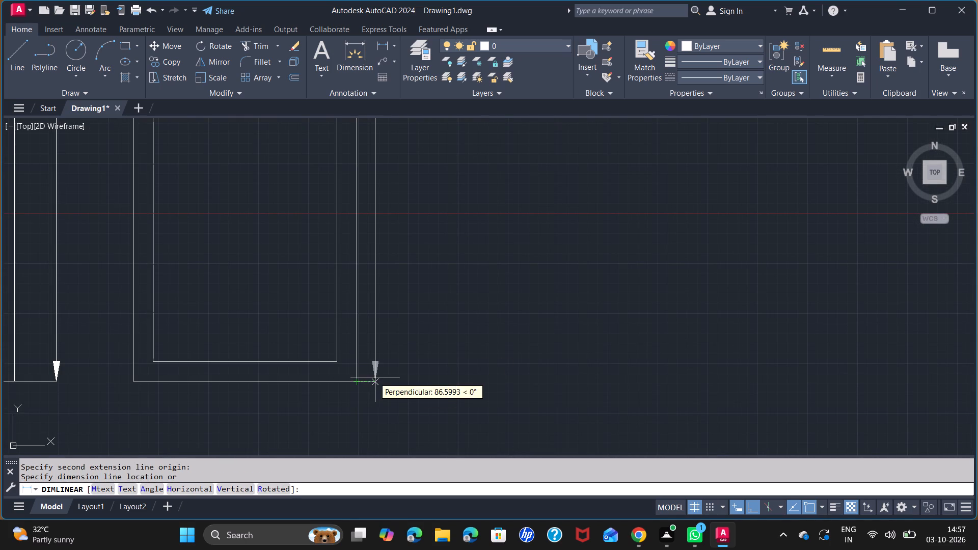
{"action": "scroll", "coordinate": [395, 375], "scroll_direction": "down", "scroll_amount": 2}
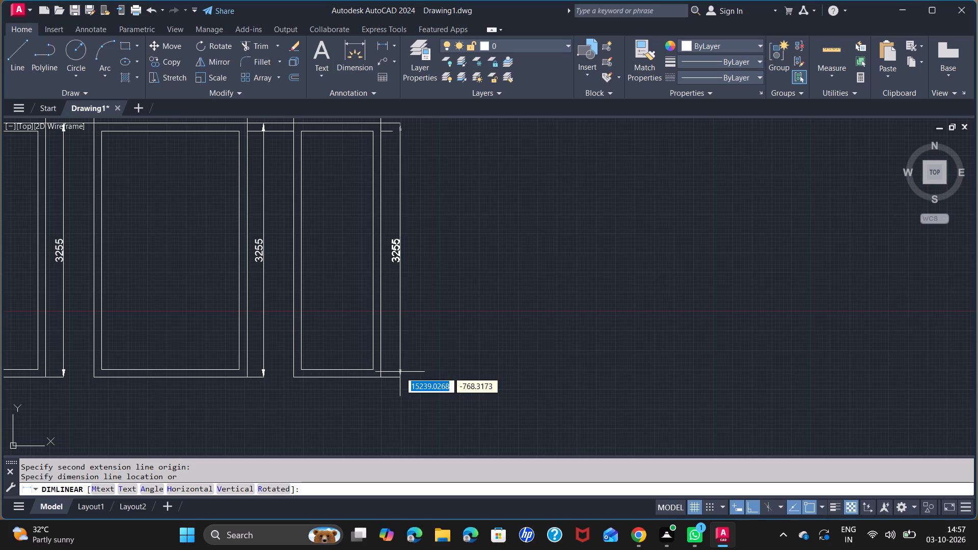
{"action": "left_click", "coordinate": [398, 370]}
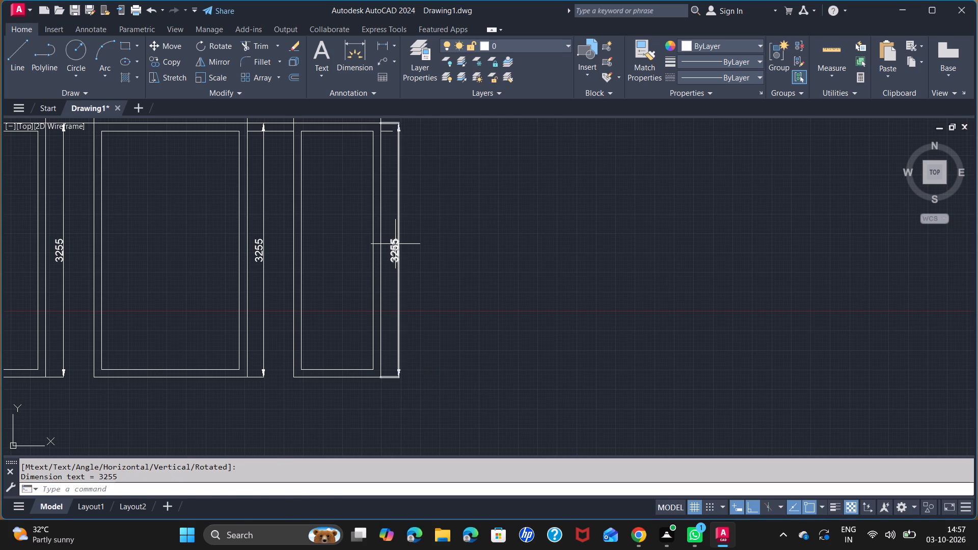
{"action": "key", "text": "space"}
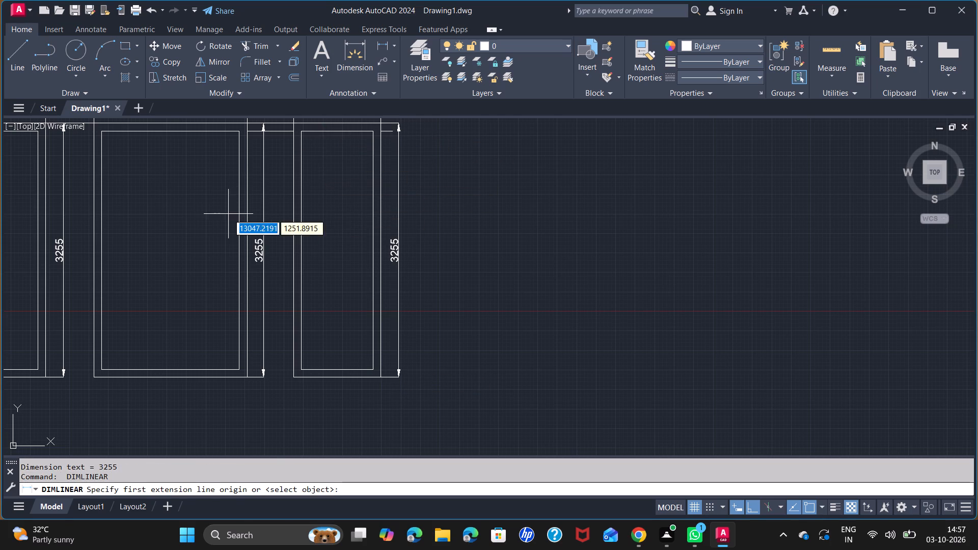
{"action": "key", "text": "Escape"}
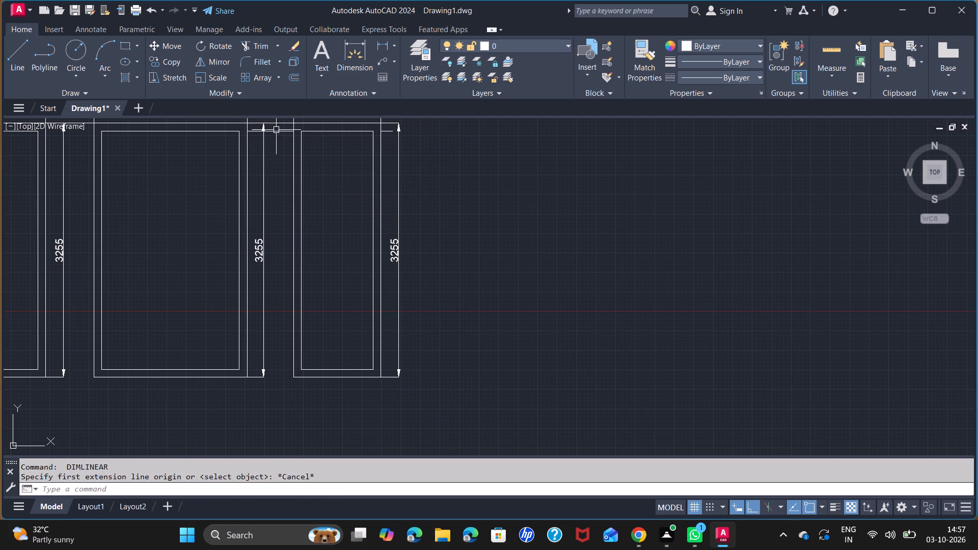
Erase the leftover frame line segment between the fourth and fifth windows.
{"action": "left_click", "coordinate": [276, 130]}
{"action": "key", "text": "Delete"}
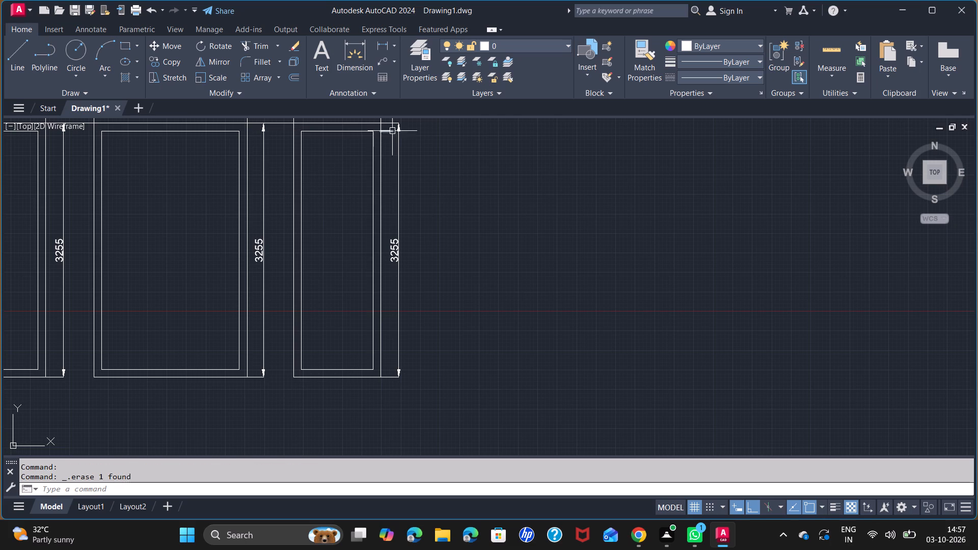
Draw a long horizontal guide line rightward from the end of the short frame line stub beside the fifth window's top right corner.
{"action": "middle_click_drag", "start_coordinate": [465, 211], "coordinate": [320, 350]}
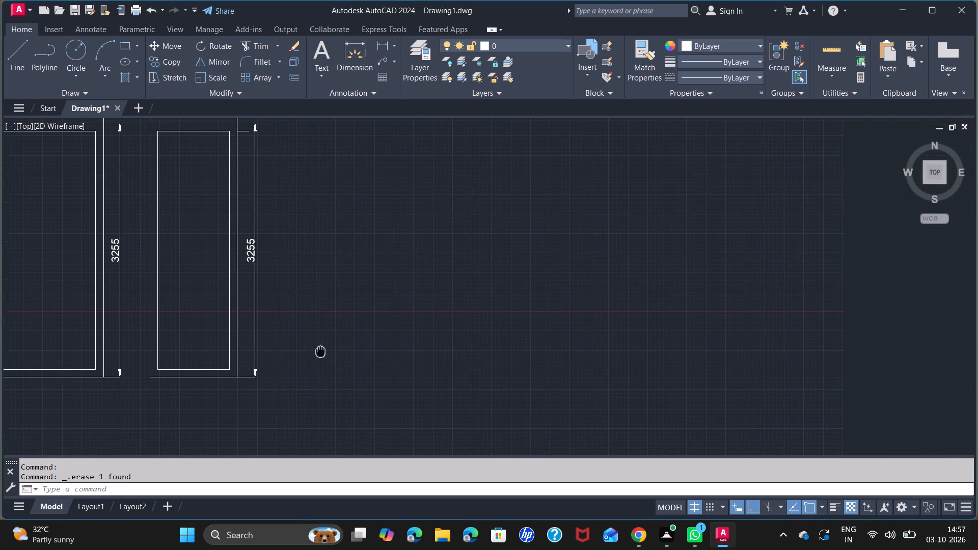
{"action": "scroll", "coordinate": [290, 314], "scroll_direction": "down", "scroll_amount": 2}
{"action": "middle_click_drag", "start_coordinate": [279, 298], "coordinate": [227, 354], "text": "shift"}
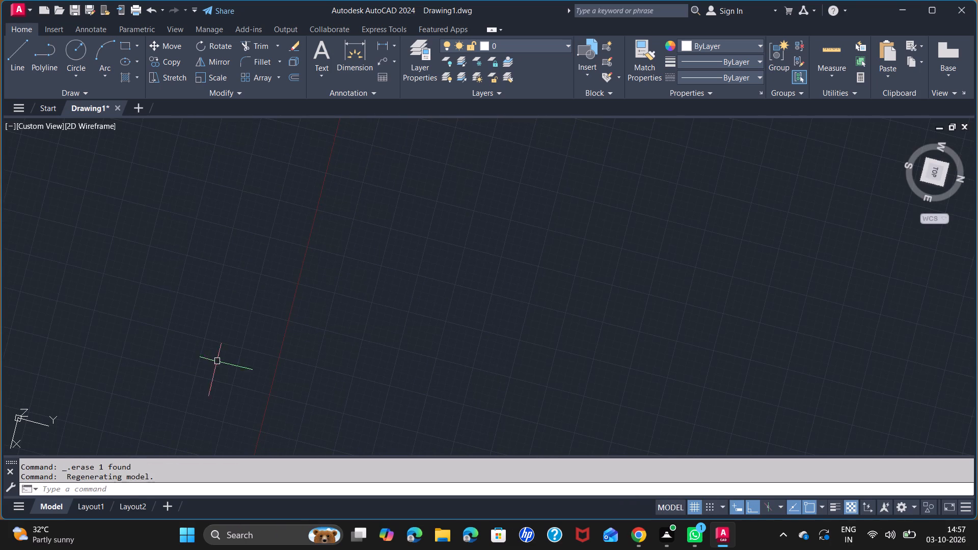
{"action": "key", "text": "ctrl+z"}
{"action": "scroll", "coordinate": [256, 255], "scroll_direction": "up", "scroll_amount": 3}
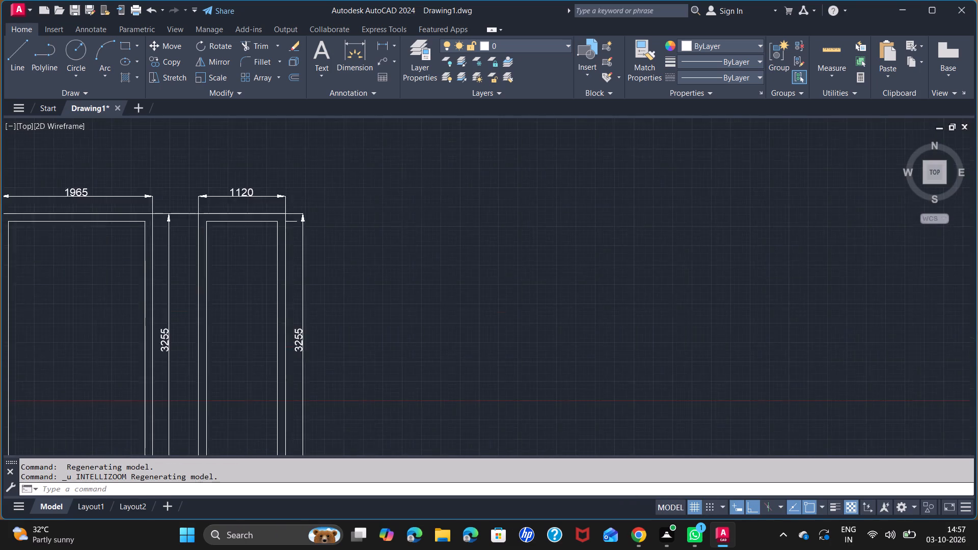
{"action": "key", "text": "l"}
{"action": "key", "text": "Return"}
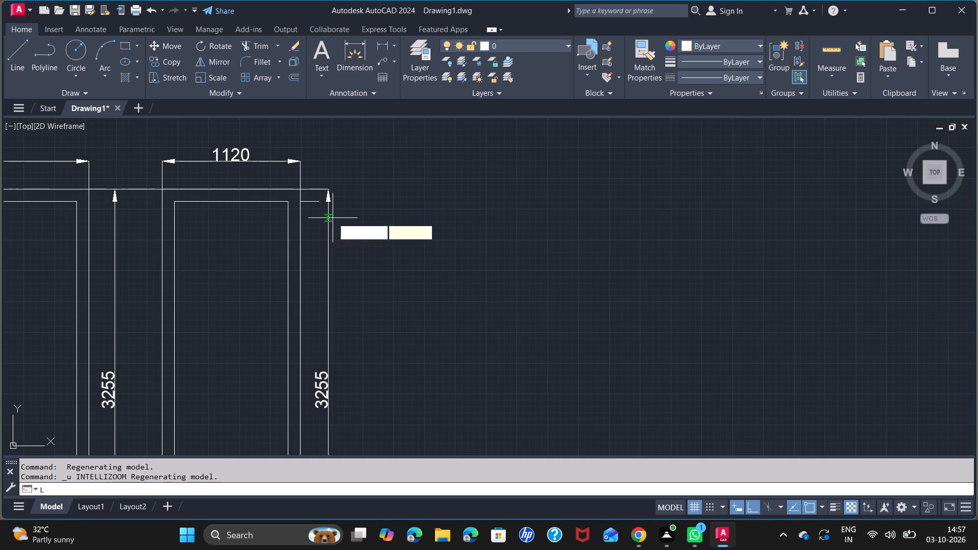
{"action": "left_click", "coordinate": [319, 202]}
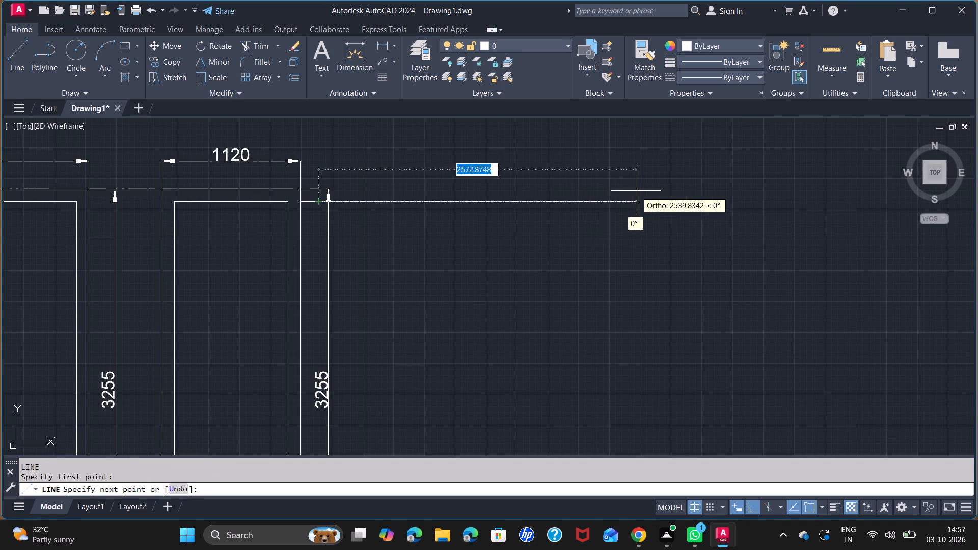
{"action": "scroll", "coordinate": [636, 191], "scroll_direction": "down", "scroll_amount": 6}
{"action": "middle_click_drag", "start_coordinate": [667, 185], "coordinate": [283, 246]}
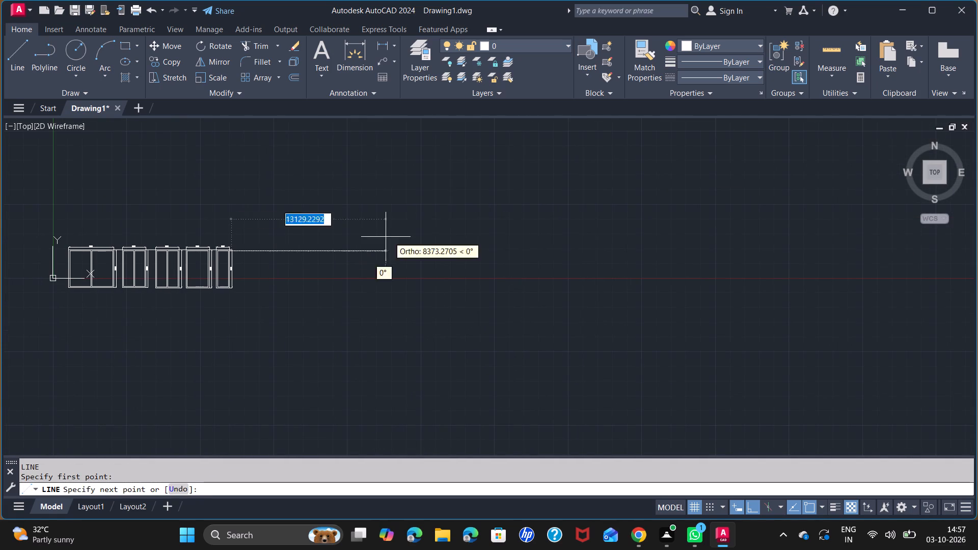
{"action": "left_click", "coordinate": [794, 239]}
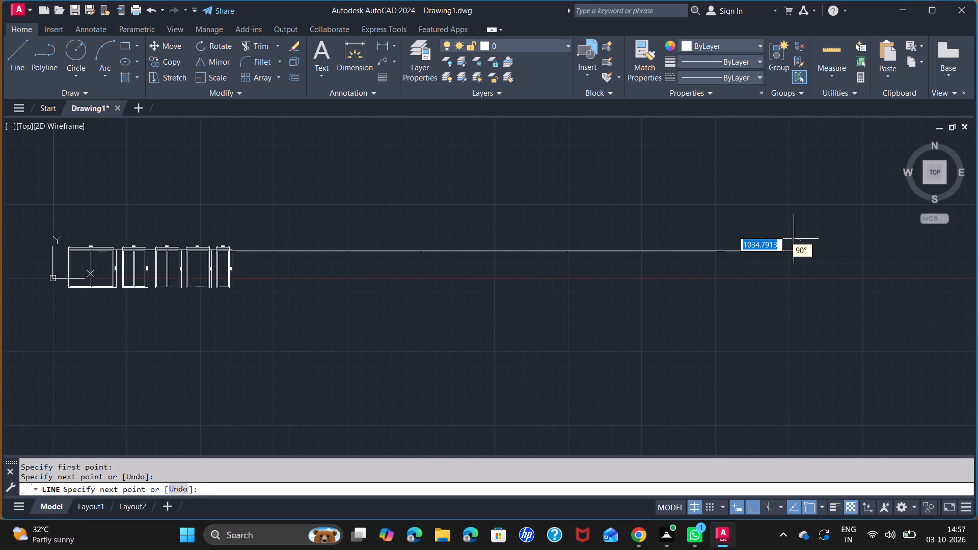
{"action": "key", "text": "space"}
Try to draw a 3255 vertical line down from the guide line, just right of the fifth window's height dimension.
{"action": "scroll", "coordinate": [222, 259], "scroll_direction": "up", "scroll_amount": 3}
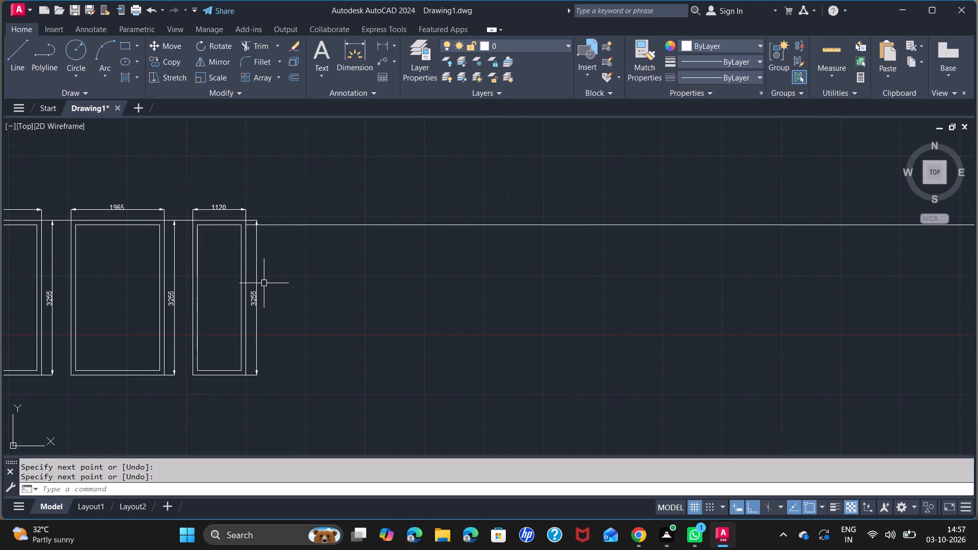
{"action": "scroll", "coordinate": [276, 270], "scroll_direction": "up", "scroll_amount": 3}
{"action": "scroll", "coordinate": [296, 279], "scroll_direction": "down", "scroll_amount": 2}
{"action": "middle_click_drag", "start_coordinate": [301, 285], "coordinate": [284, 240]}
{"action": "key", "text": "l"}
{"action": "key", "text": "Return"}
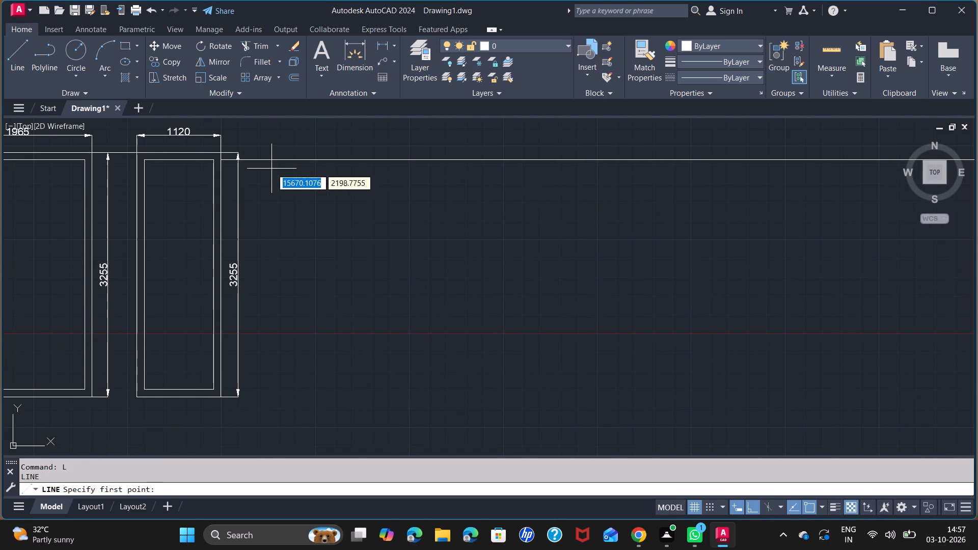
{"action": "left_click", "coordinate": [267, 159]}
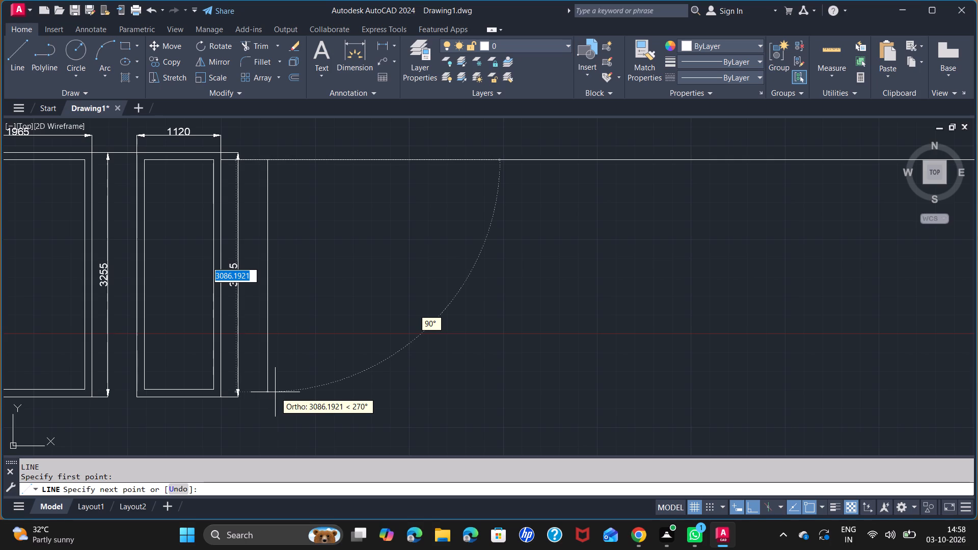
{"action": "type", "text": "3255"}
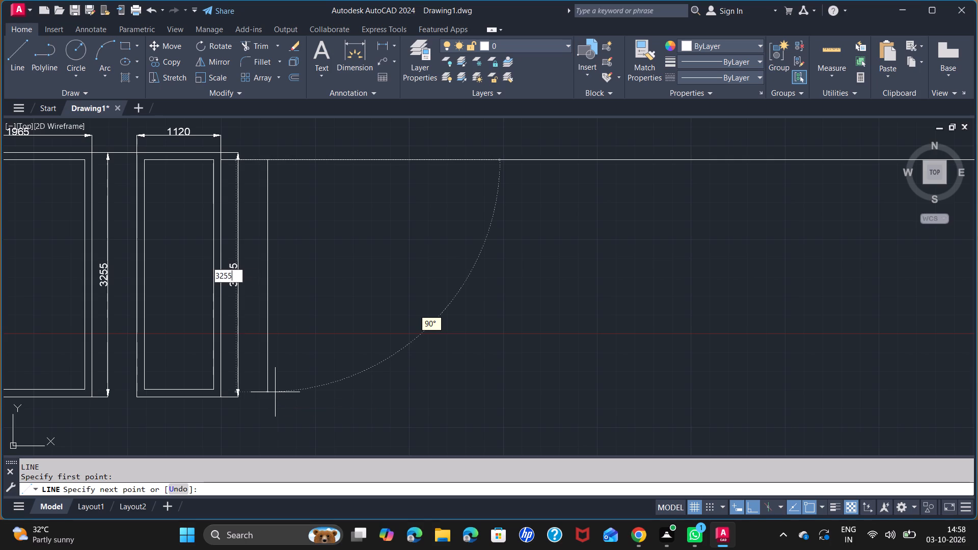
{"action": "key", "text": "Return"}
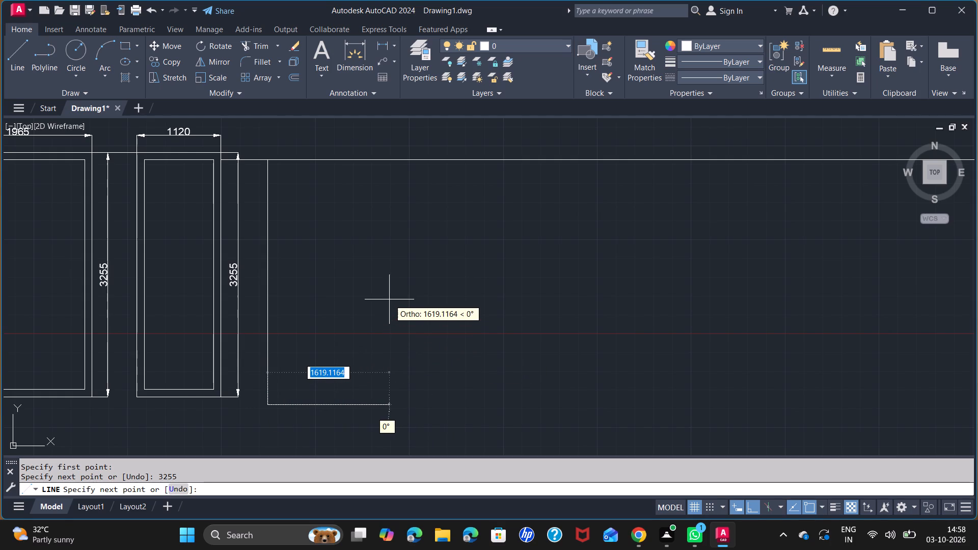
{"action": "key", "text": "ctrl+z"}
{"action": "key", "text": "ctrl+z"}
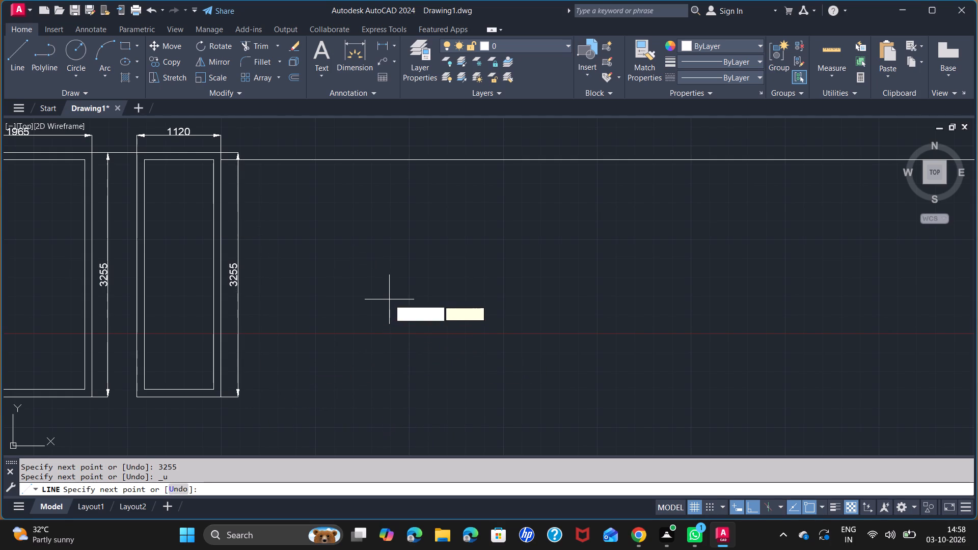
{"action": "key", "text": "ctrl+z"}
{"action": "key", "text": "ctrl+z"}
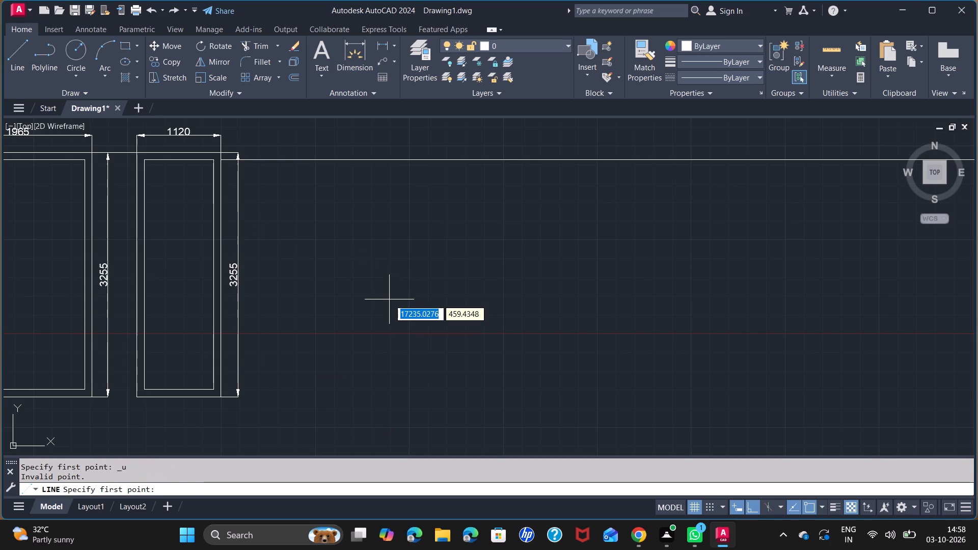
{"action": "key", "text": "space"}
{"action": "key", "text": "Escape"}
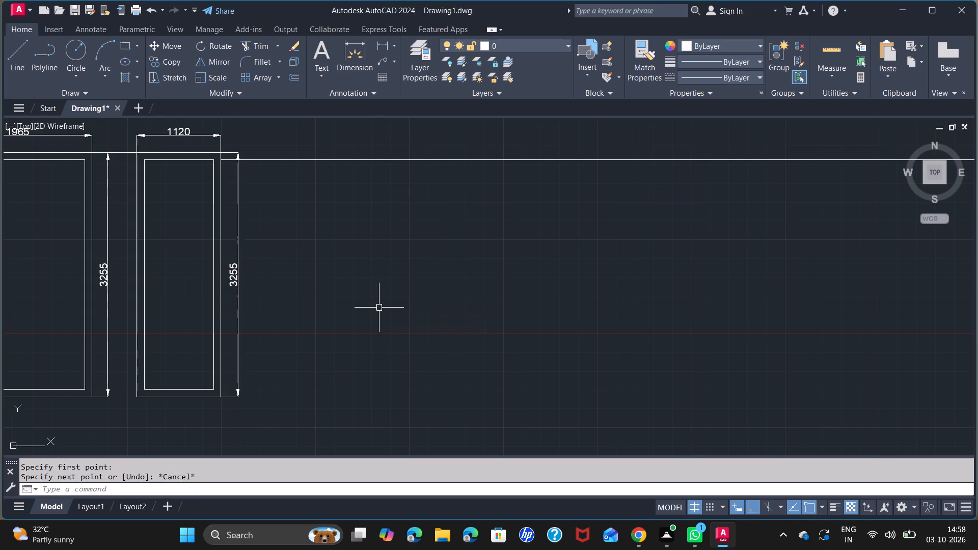
Undo the long horizontal guide line drawn from the short frame stub beside the fifth window.
{"action": "key", "text": "ctrl+z"}
{"action": "key", "text": "ctrl+z"}
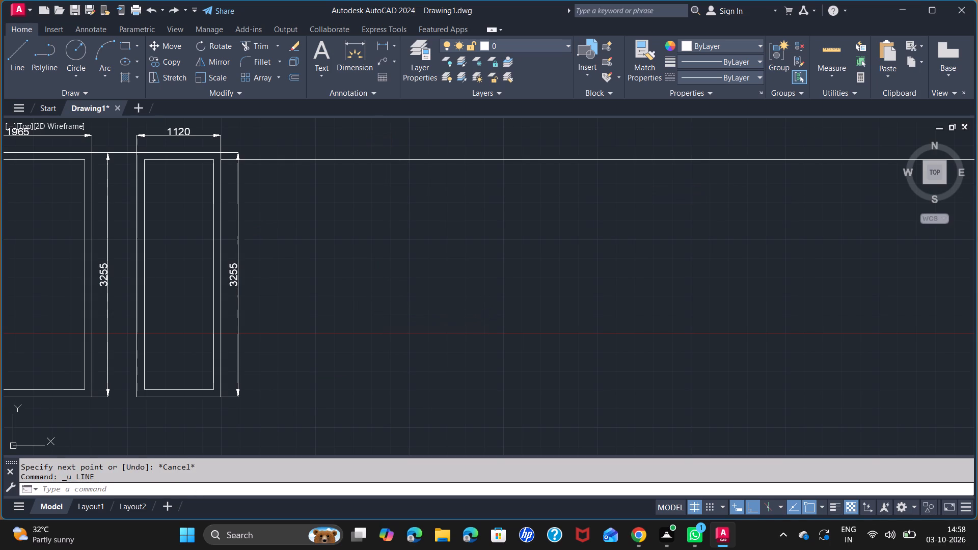
{"action": "key", "text": "ctrl+z"}
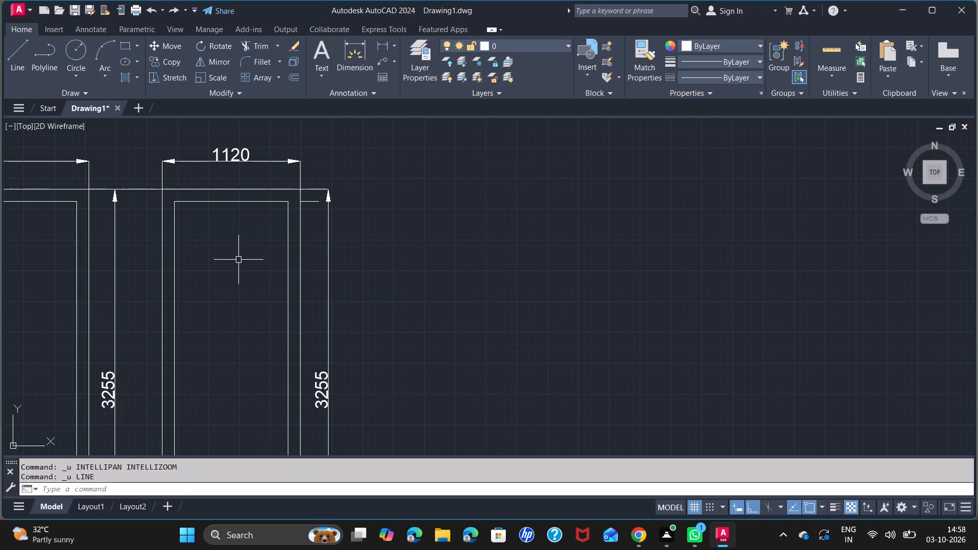
{"action": "key", "text": "space"}
Erase the short horizontal frame line stub beside the fifth window's top right corner.
{"action": "scroll", "coordinate": [273, 247], "scroll_direction": "up", "scroll_amount": 5}
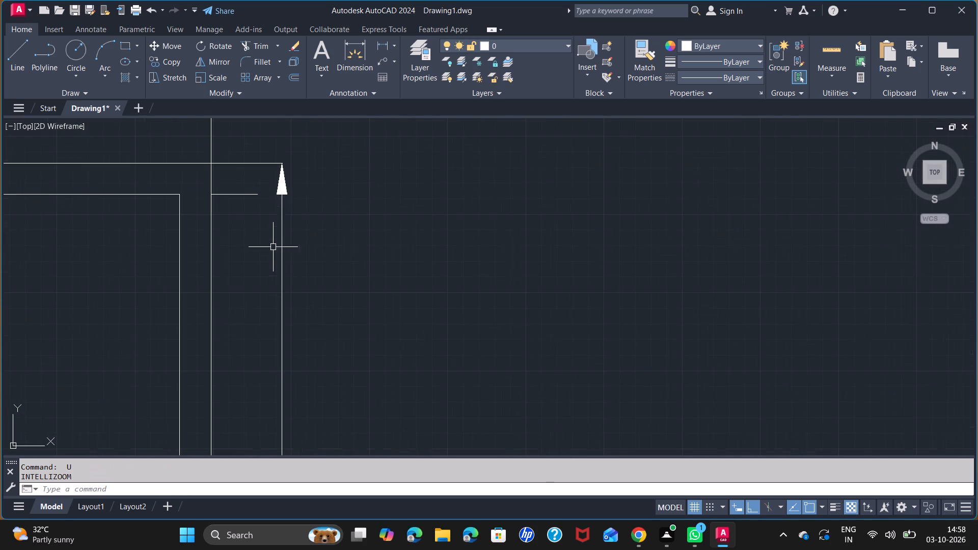
{"action": "left_click", "coordinate": [256, 193]}
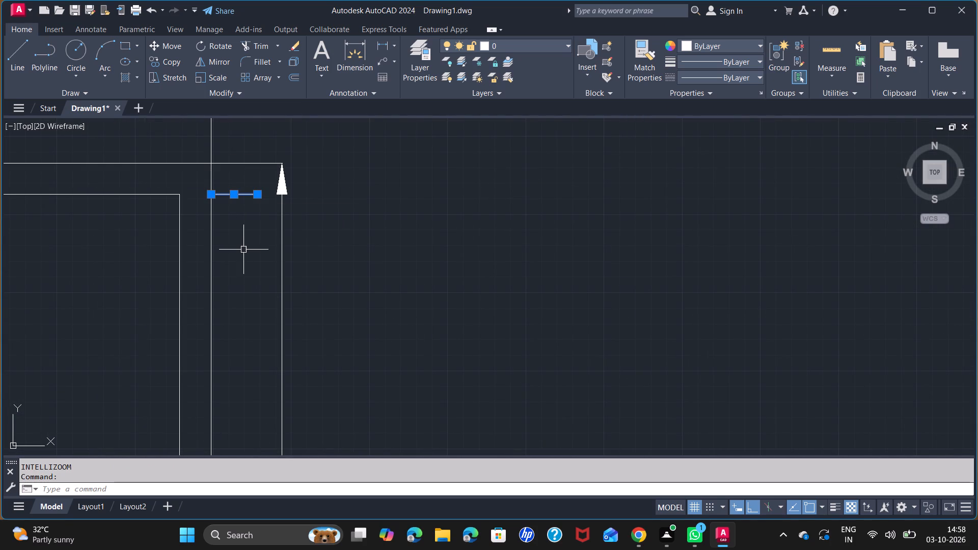
{"action": "key", "text": "Delete"}
Draw a long horizontal guide line rightward from the top end of the fifth window's height dimension, level with the window's top edge.
{"action": "key", "text": "l"}
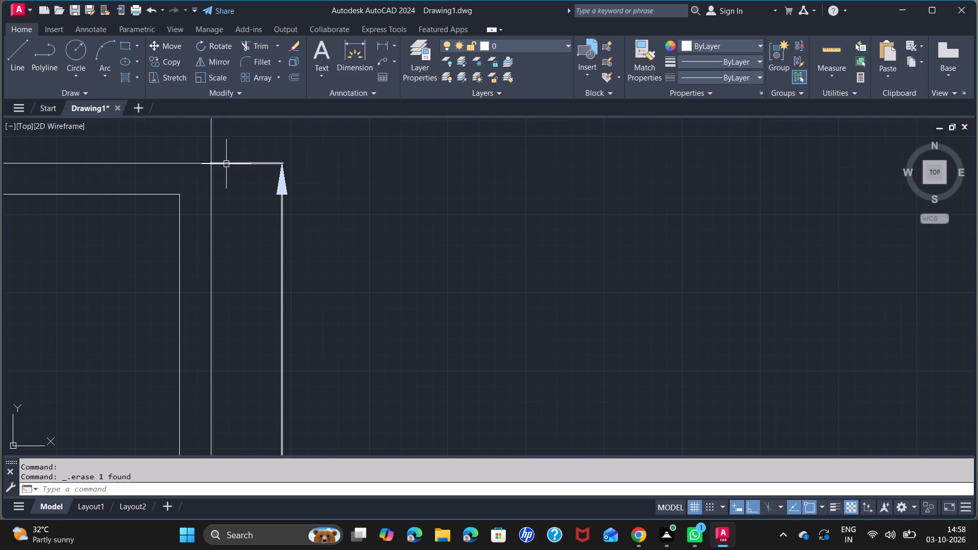
{"action": "key", "text": "Return"}
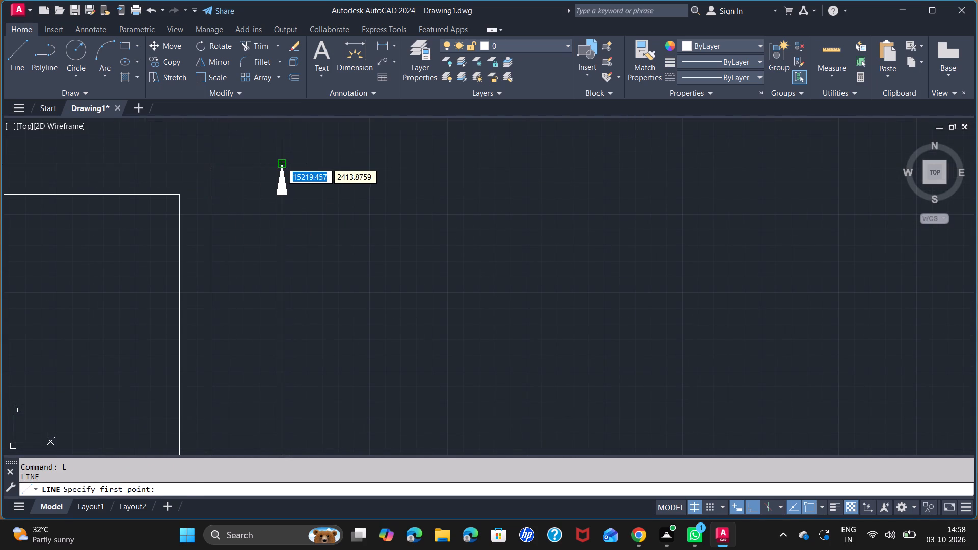
{"action": "left_click", "coordinate": [282, 162]}
{"action": "scroll", "coordinate": [882, 179], "scroll_direction": "down", "scroll_amount": 4}
{"action": "middle_click_drag", "start_coordinate": [870, 198], "coordinate": [323, 304]}
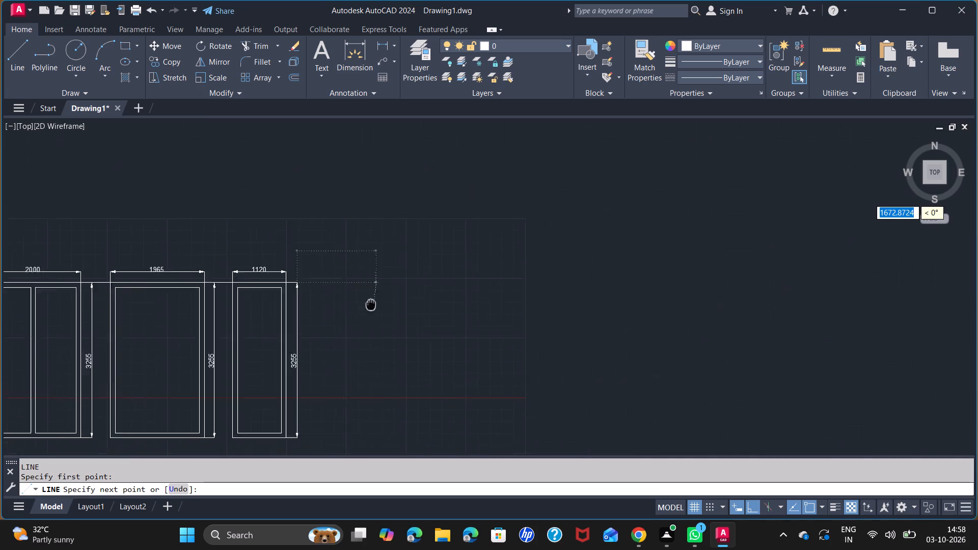
{"action": "middle_click_drag", "start_coordinate": [323, 304], "coordinate": [140, 290]}
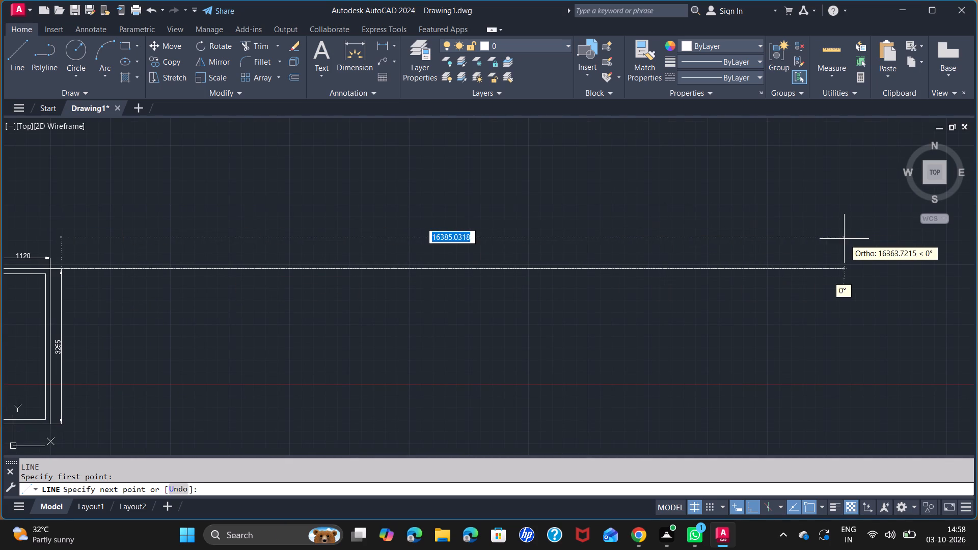
{"action": "middle_click_drag", "start_coordinate": [837, 241], "coordinate": [578, 221]}
{"action": "scroll", "coordinate": [578, 221], "scroll_direction": "down", "scroll_amount": 4}
{"action": "left_click", "coordinate": [773, 222]}
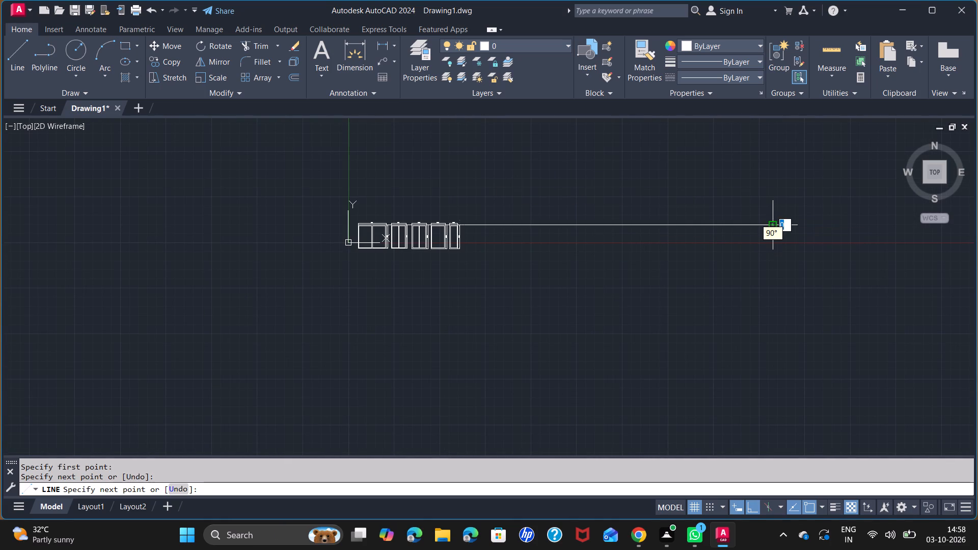
{"action": "key", "text": "space"}
Draw the sixth window's outline from the guide line right of the fifth window: 3255 down, 1065 right, and back up to the guide line.
{"action": "scroll", "coordinate": [471, 227], "scroll_direction": "up", "scroll_amount": 4}
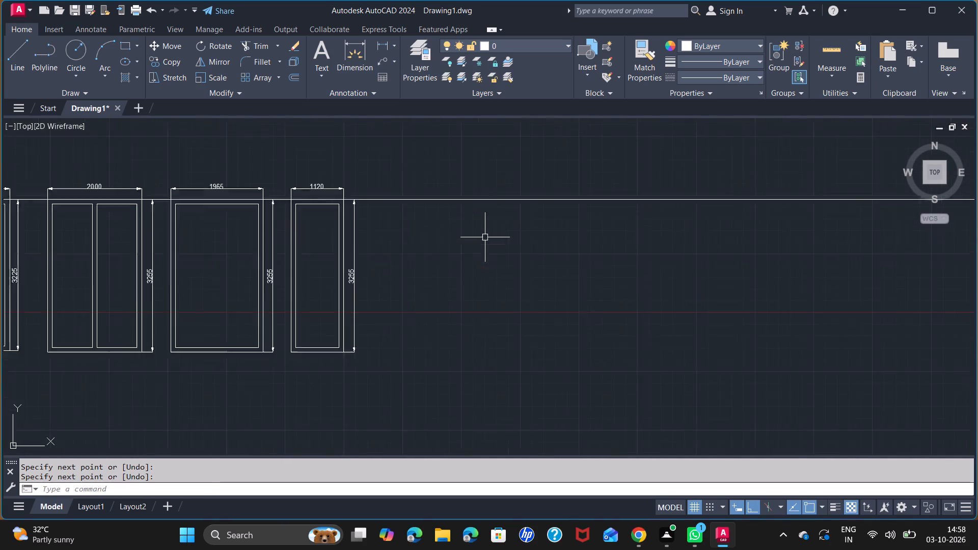
{"action": "scroll", "coordinate": [485, 237], "scroll_direction": "up", "scroll_amount": 2}
{"action": "scroll", "coordinate": [283, 248], "scroll_direction": "down", "scroll_amount": 2}
{"action": "middle_click_drag", "start_coordinate": [329, 284], "coordinate": [307, 252]}
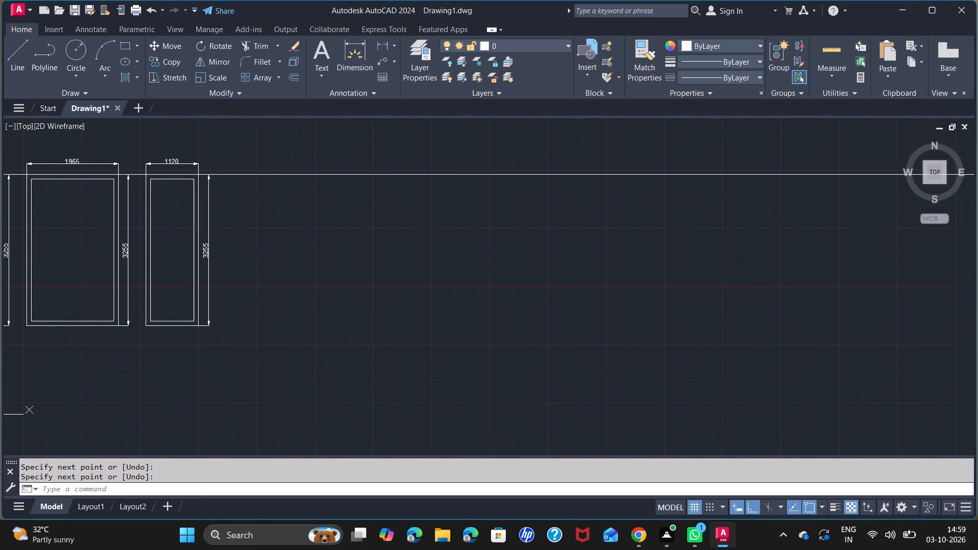
{"action": "key", "text": "l"}
{"action": "key", "text": "Return"}
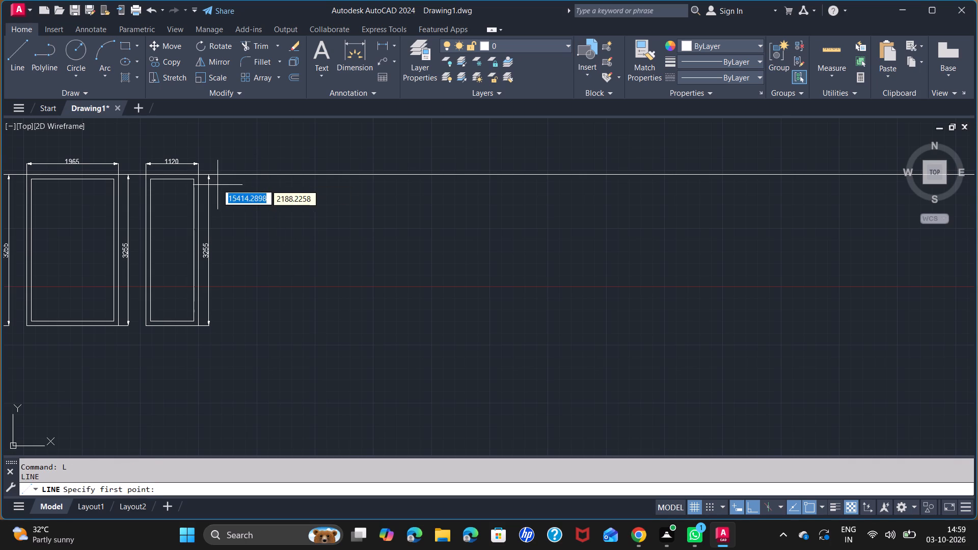
{"action": "scroll", "coordinate": [228, 180], "scroll_direction": "up", "scroll_amount": 2}
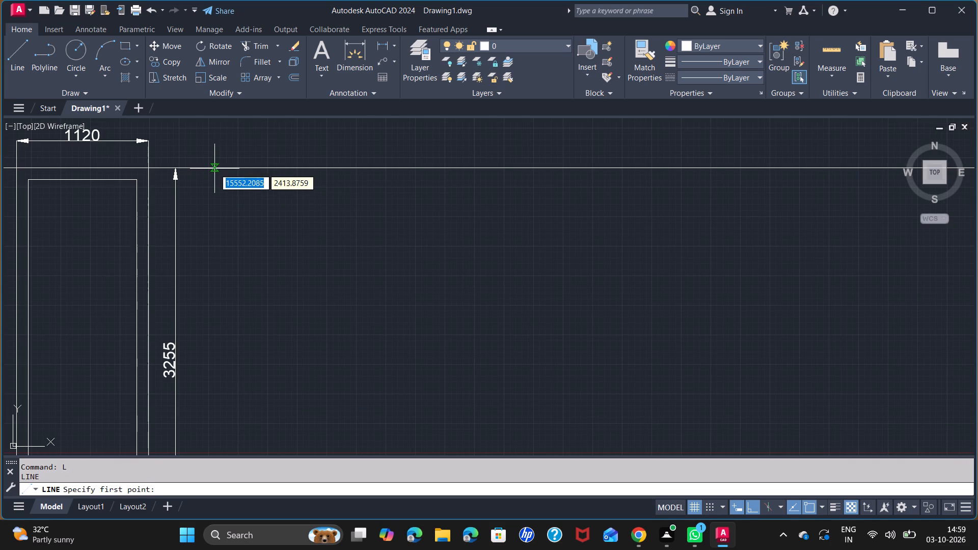
{"action": "left_click", "coordinate": [214, 169]}
{"action": "scroll", "coordinate": [240, 371], "scroll_direction": "down", "scroll_amount": 2}
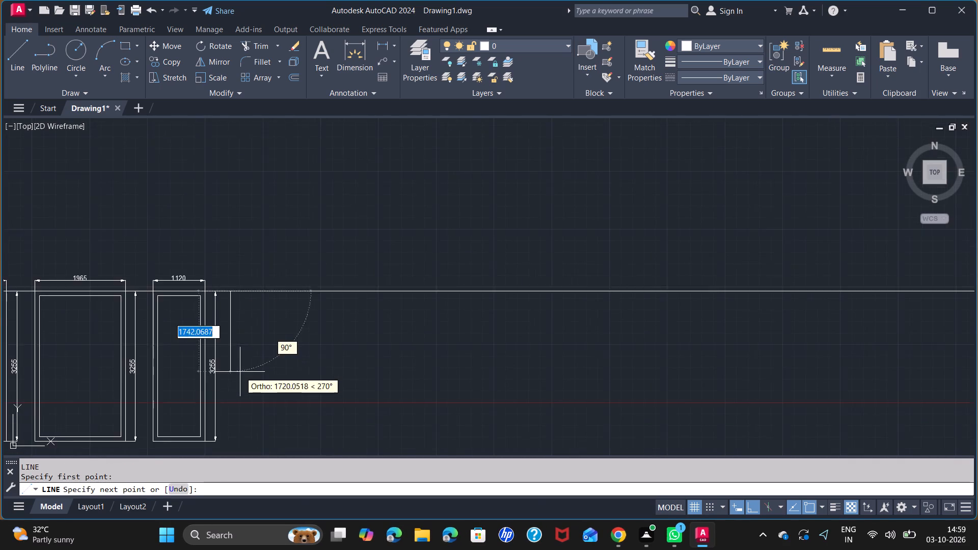
{"action": "scroll", "coordinate": [240, 380], "scroll_direction": "down", "scroll_amount": 1}
{"action": "type", "text": "325"}
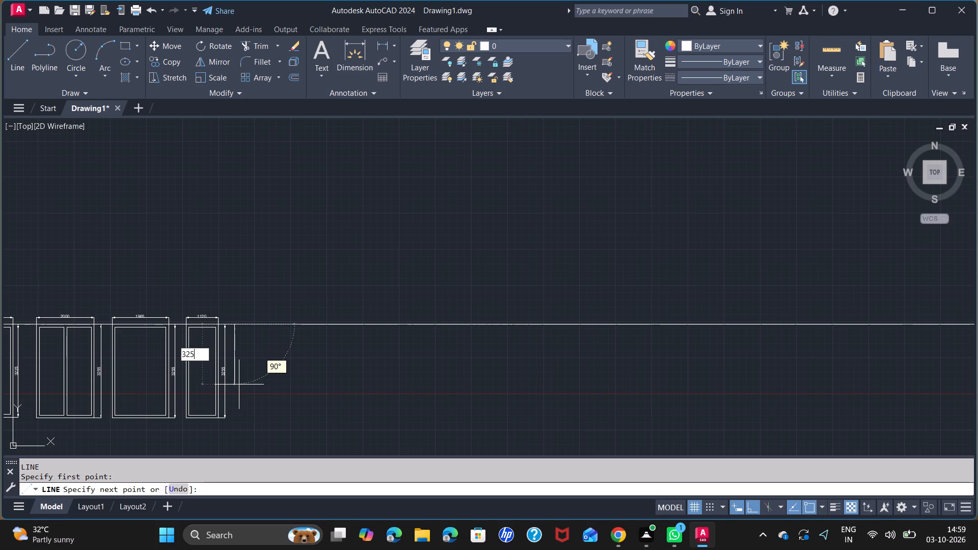
{"action": "key", "text": "5"}
{"action": "key", "text": "Return"}
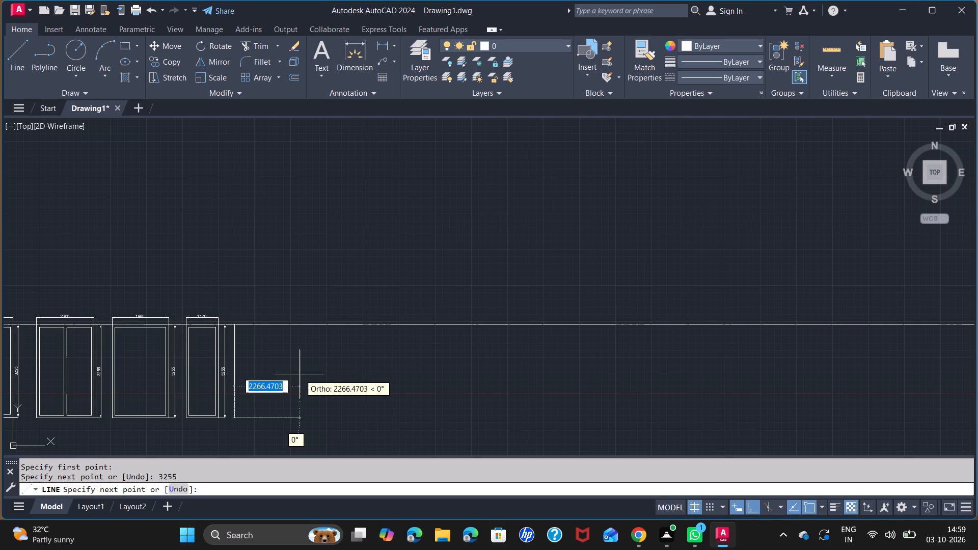
{"action": "type", "text": "10"}
{"action": "type", "text": "65"}
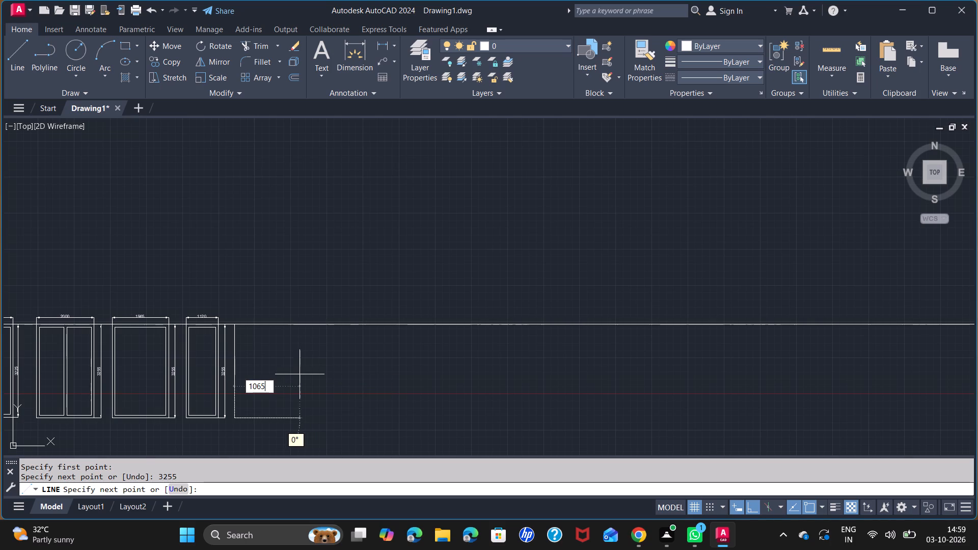
{"action": "key", "text": "Return"}
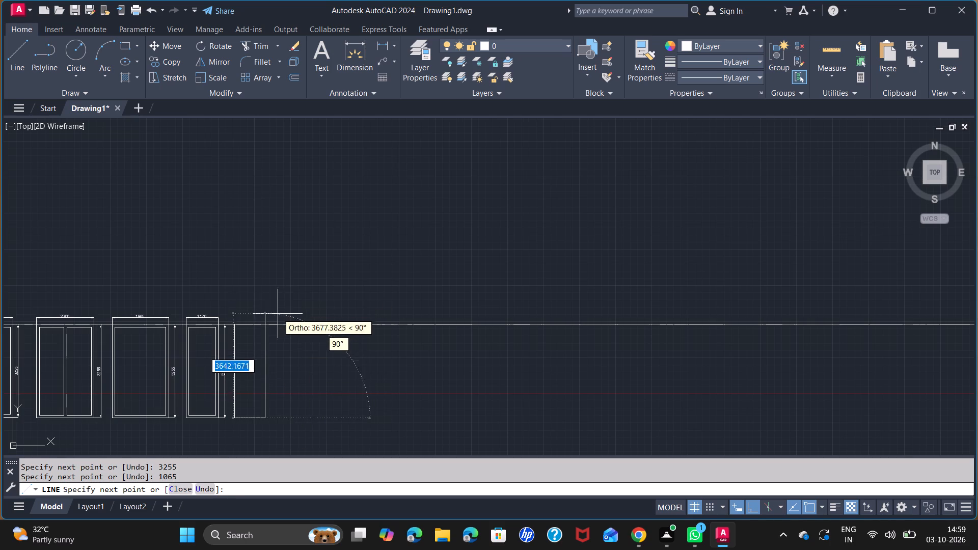
{"action": "scroll", "coordinate": [265, 320], "scroll_direction": "up", "scroll_amount": 5}
{"action": "scroll", "coordinate": [261, 332], "scroll_direction": "down", "scroll_amount": 3}
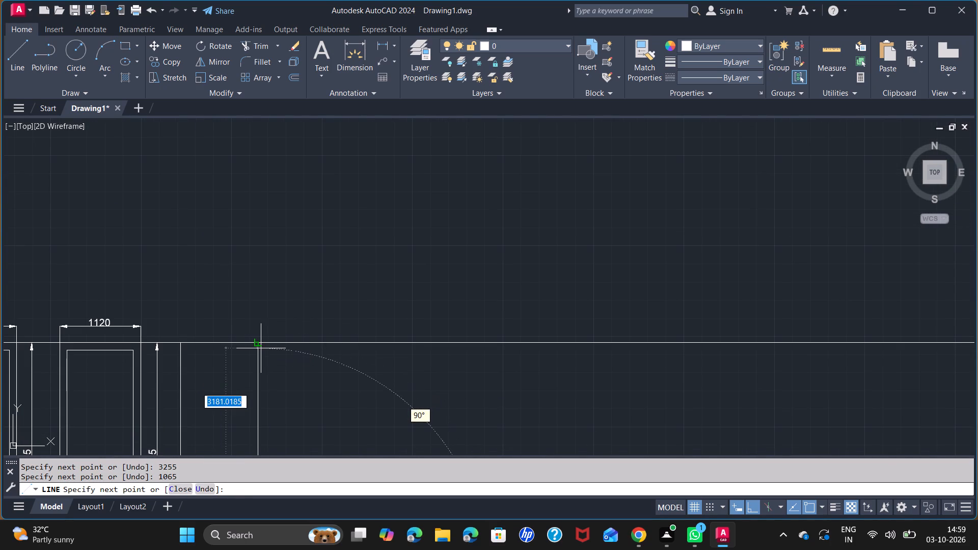
{"action": "scroll", "coordinate": [261, 348], "scroll_direction": "up", "scroll_amount": 1}
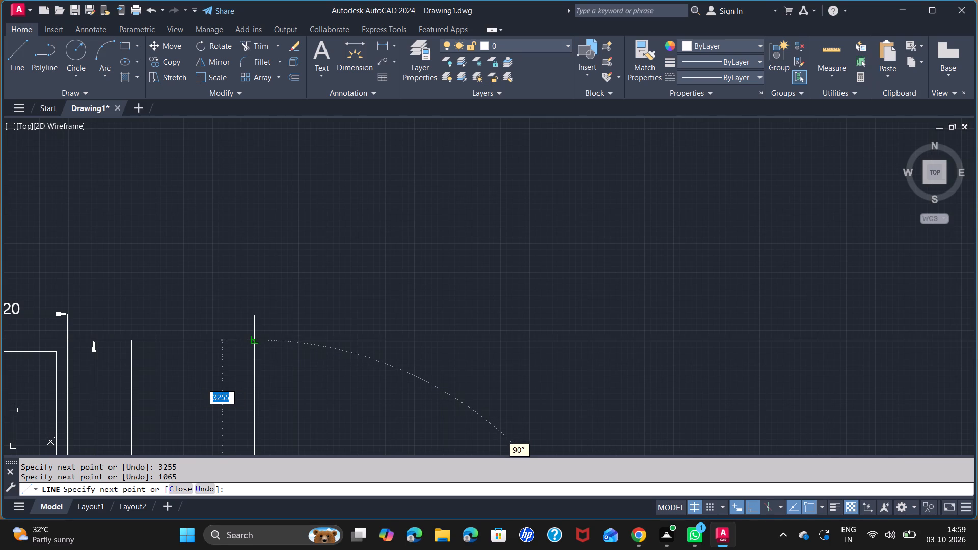
{"action": "left_click", "coordinate": [256, 339]}
{"action": "key", "text": "space"}
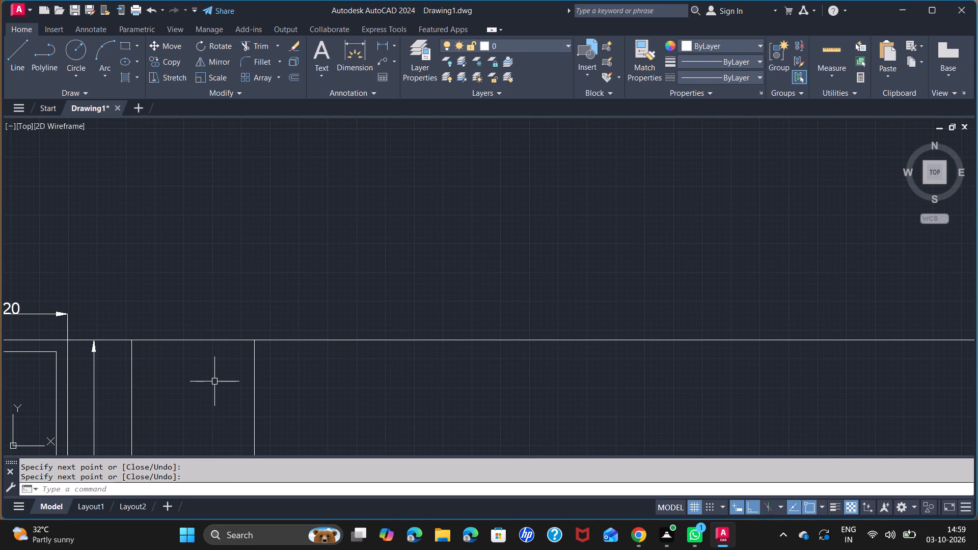
Offset the sixth window's left, top, right and bottom outline edges 100 inward to form its frame.
{"action": "scroll", "coordinate": [213, 384], "scroll_direction": "down", "scroll_amount": 2}
{"action": "middle_click_drag", "start_coordinate": [213, 399], "coordinate": [214, 283]}
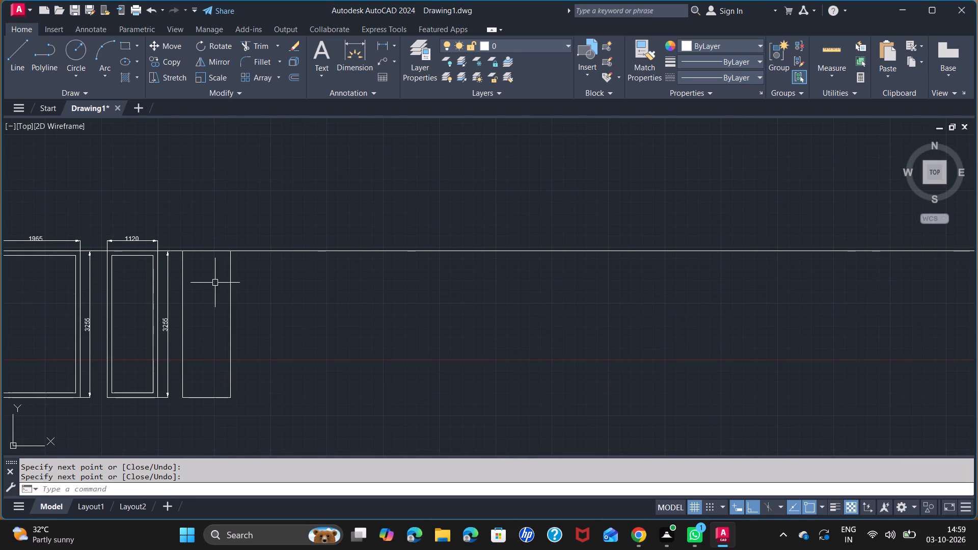
{"action": "key", "text": "o"}
{"action": "key", "text": "f"}
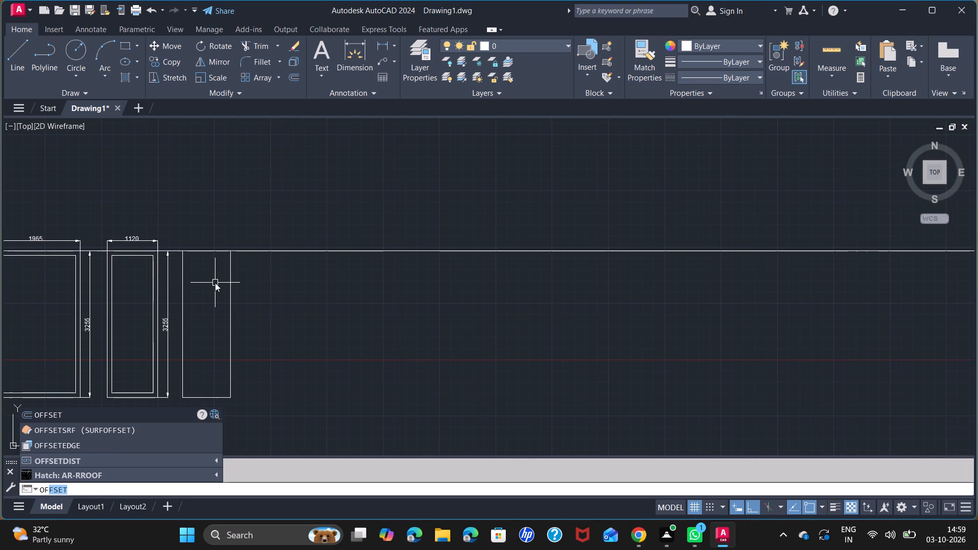
{"action": "key", "text": "space"}
{"action": "type", "text": "100"}
{"action": "key", "text": "Return"}
{"action": "scroll", "coordinate": [185, 285], "scroll_direction": "up", "scroll_amount": 2}
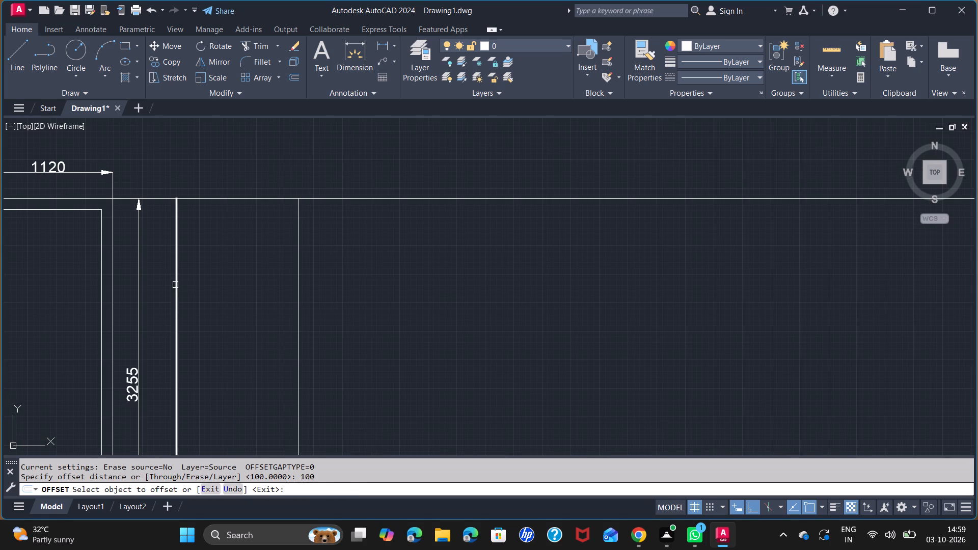
{"action": "left_click", "coordinate": [175, 285]}
{"action": "left_click", "coordinate": [194, 294]}
{"action": "left_click", "coordinate": [242, 198]}
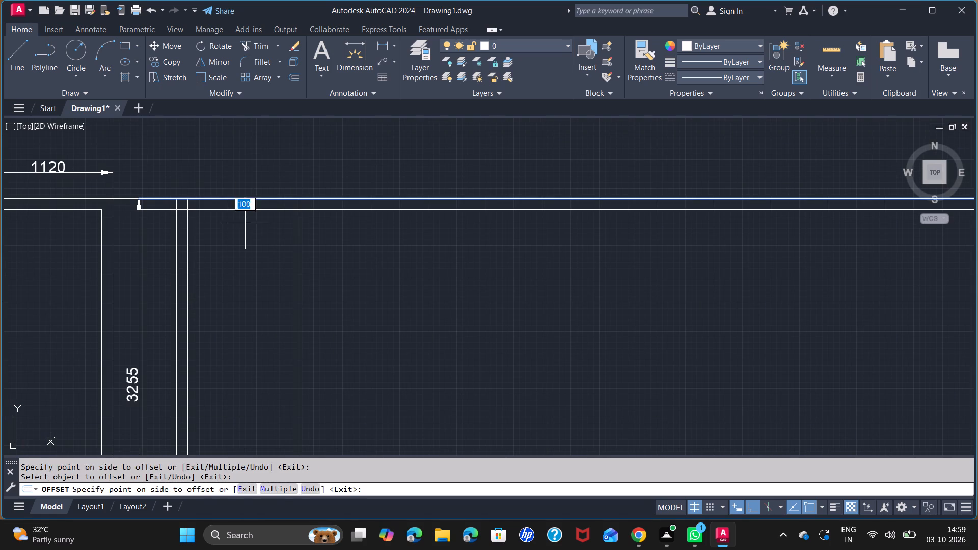
{"action": "left_click", "coordinate": [245, 224]}
{"action": "left_click", "coordinate": [297, 278]}
{"action": "left_click", "coordinate": [276, 274]}
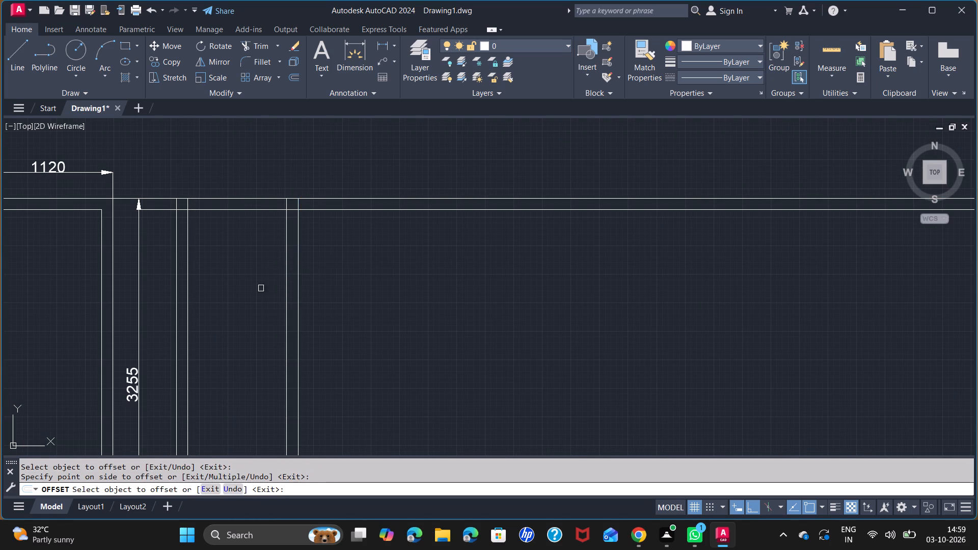
{"action": "scroll", "coordinate": [248, 306], "scroll_direction": "down", "scroll_amount": 3}
{"action": "middle_click_drag", "start_coordinate": [247, 352], "coordinate": [235, 299]}
{"action": "scroll", "coordinate": [224, 324], "scroll_direction": "up", "scroll_amount": 3}
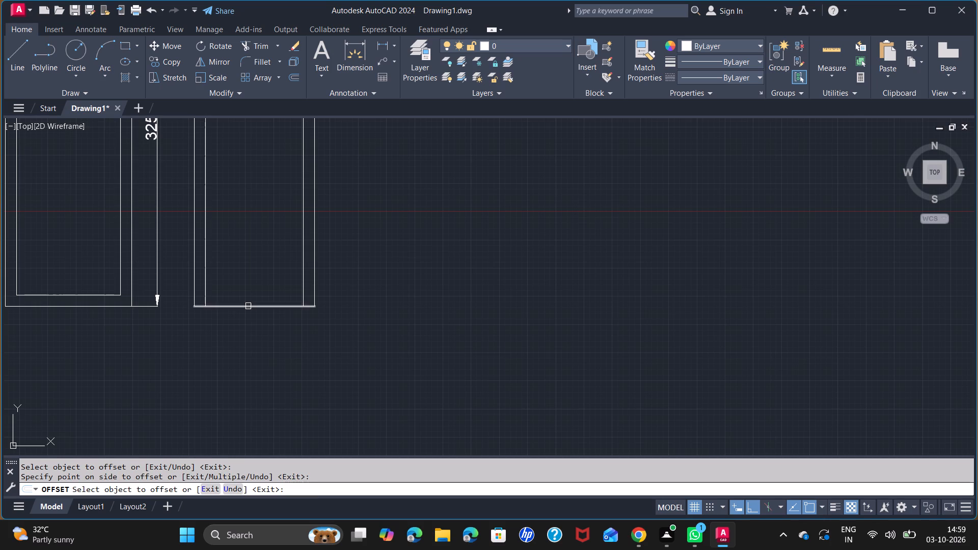
{"action": "left_click", "coordinate": [248, 306]}
{"action": "left_click", "coordinate": [255, 278]}
{"action": "key", "text": "space"}
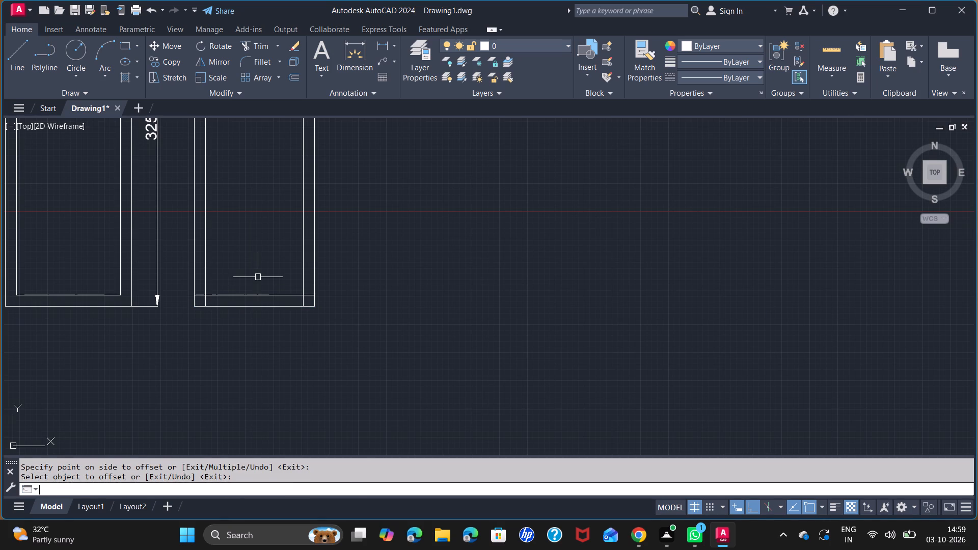
Trim the overlapping inner frame line ends at the sixth window's two bottom corners.
{"action": "type", "text": "TR"}
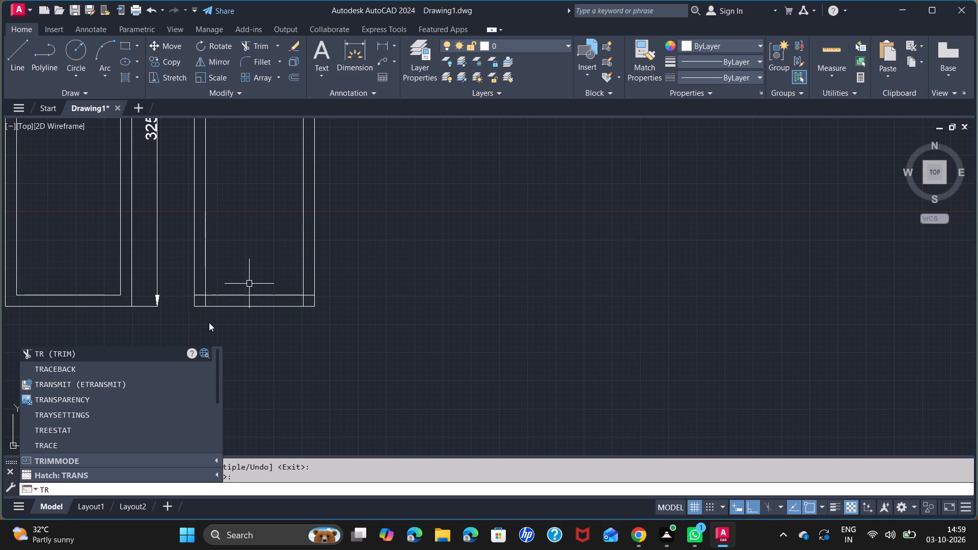
{"action": "left_click", "coordinate": [237, 263]}
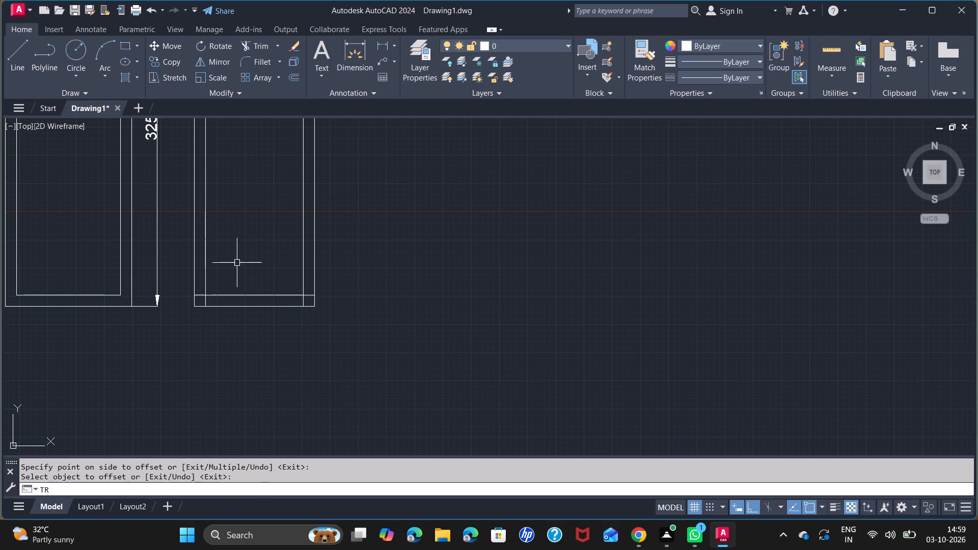
{"action": "key", "text": "space"}
{"action": "scroll", "coordinate": [189, 313], "scroll_direction": "up", "scroll_amount": 3}
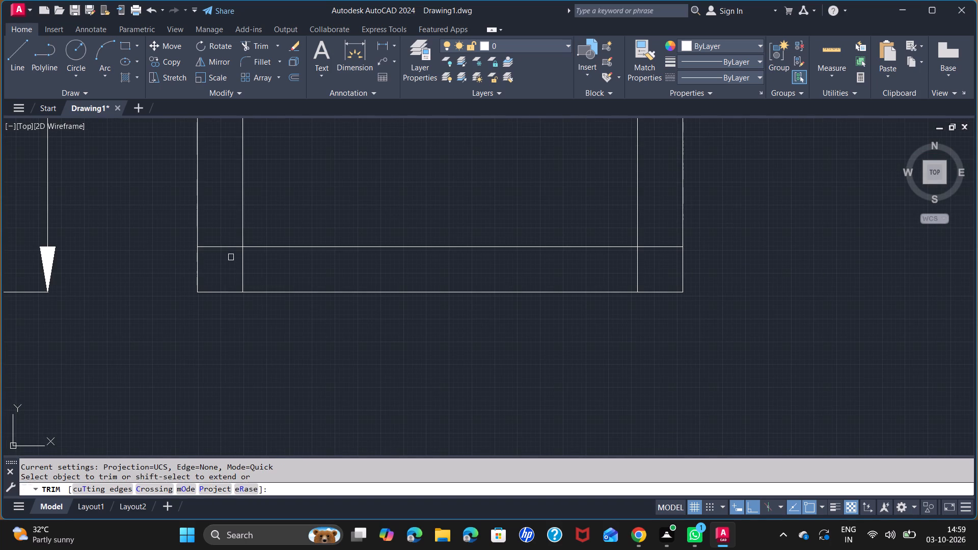
{"action": "left_click", "coordinate": [229, 249]}
{"action": "left_click", "coordinate": [243, 274]}
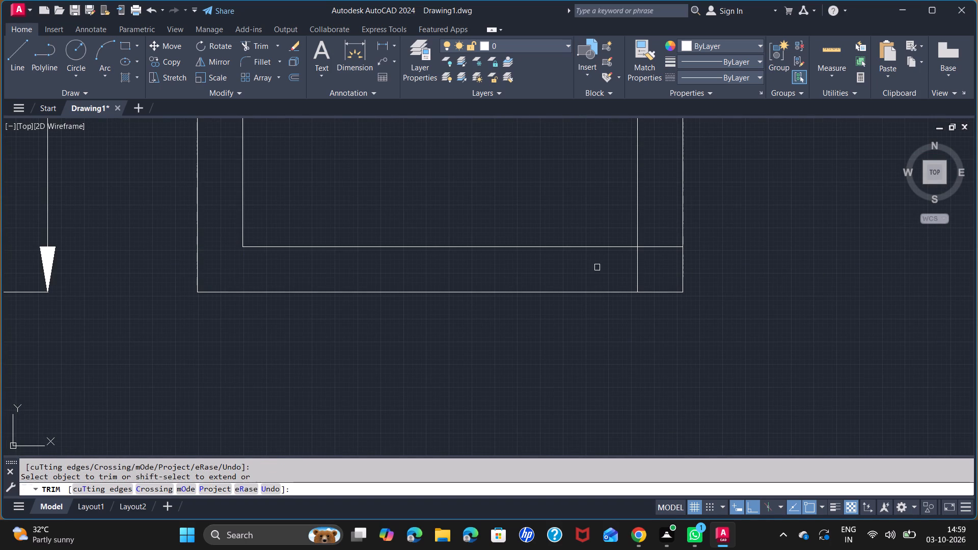
{"action": "left_click", "coordinate": [636, 269]}
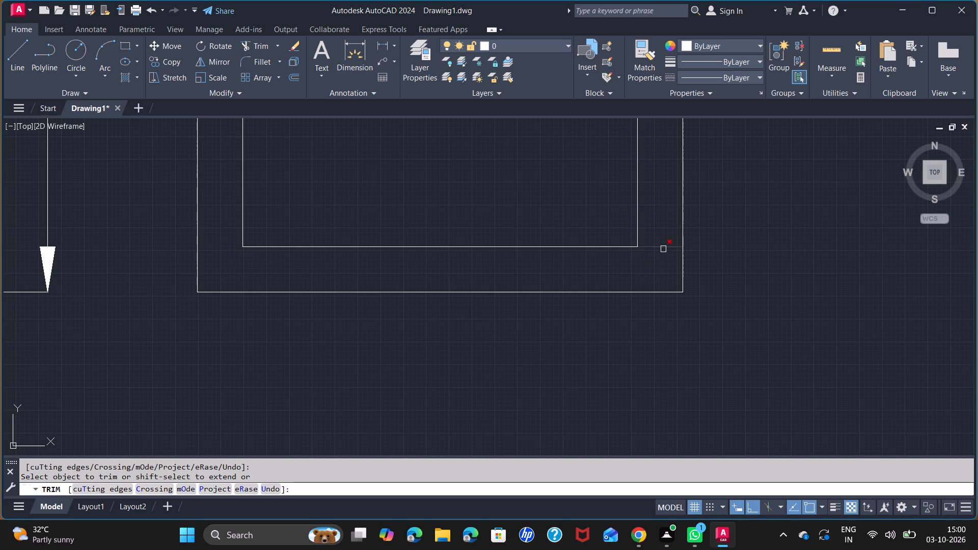
{"action": "left_click", "coordinate": [663, 249]}
Trim the overlapping inner frame line ends at the sixth window's top corners, including the offset line's stretch toward the fifth window.
{"action": "scroll", "coordinate": [481, 239], "scroll_direction": "down", "scroll_amount": 1}
{"action": "middle_click_drag", "start_coordinate": [464, 240], "coordinate": [460, 271]}
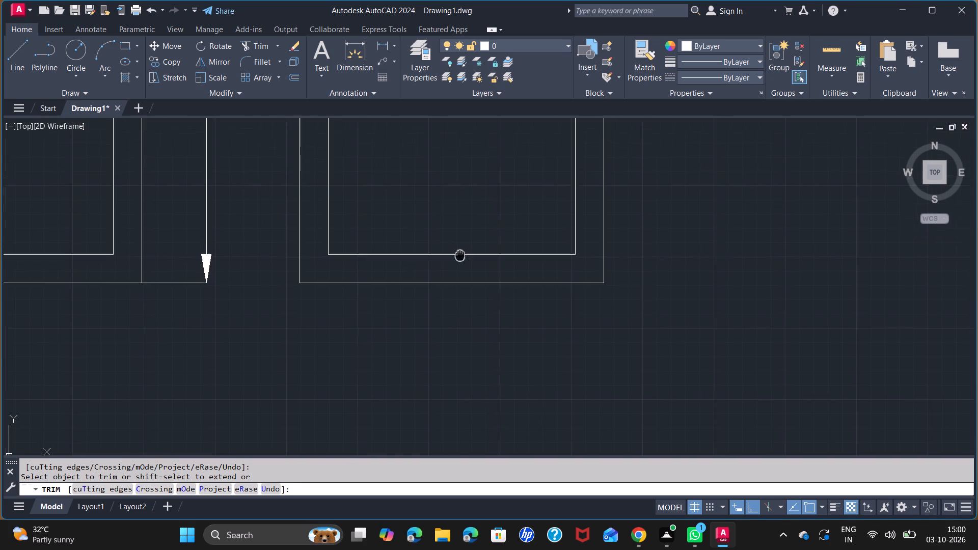
{"action": "middle_click_drag", "start_coordinate": [460, 271], "coordinate": [455, 416]}
{"action": "scroll", "coordinate": [405, 288], "scroll_direction": "down", "scroll_amount": 2}
{"action": "middle_click_drag", "start_coordinate": [404, 238], "coordinate": [405, 457]}
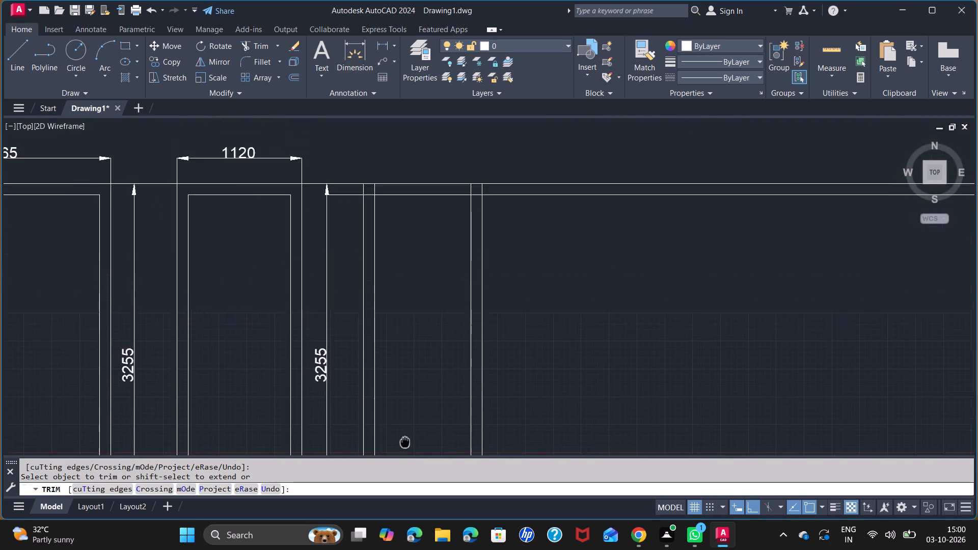
{"action": "middle_click_drag", "start_coordinate": [405, 457], "coordinate": [405, 464]}
{"action": "left_click", "coordinate": [351, 227]}
{"action": "scroll", "coordinate": [365, 219], "scroll_direction": "up", "scroll_amount": 2}
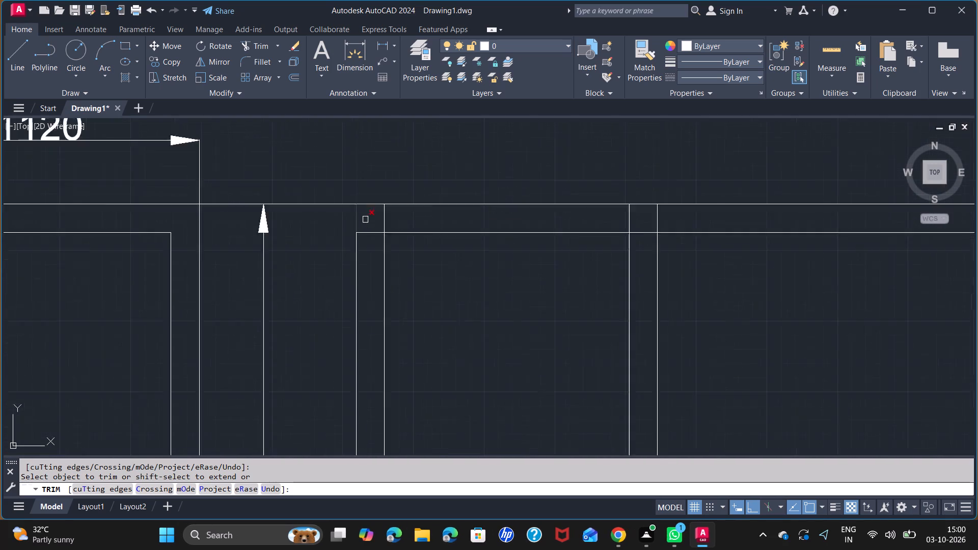
{"action": "scroll", "coordinate": [365, 219], "scroll_direction": "up", "scroll_amount": 2}
{"action": "left_click", "coordinate": [367, 254]}
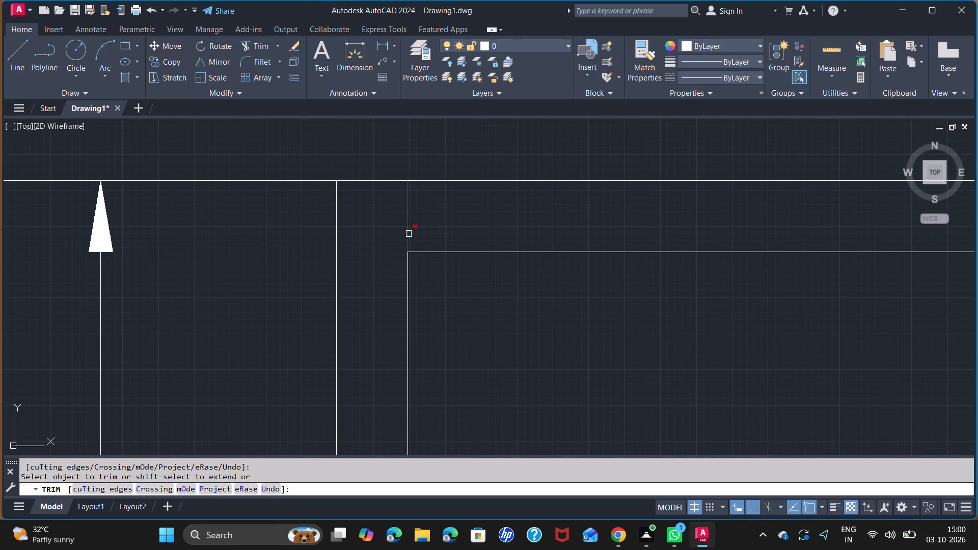
{"action": "left_click", "coordinate": [409, 234]}
{"action": "scroll", "coordinate": [499, 264], "scroll_direction": "down", "scroll_amount": 3}
{"action": "scroll", "coordinate": [639, 253], "scroll_direction": "up", "scroll_amount": 3}
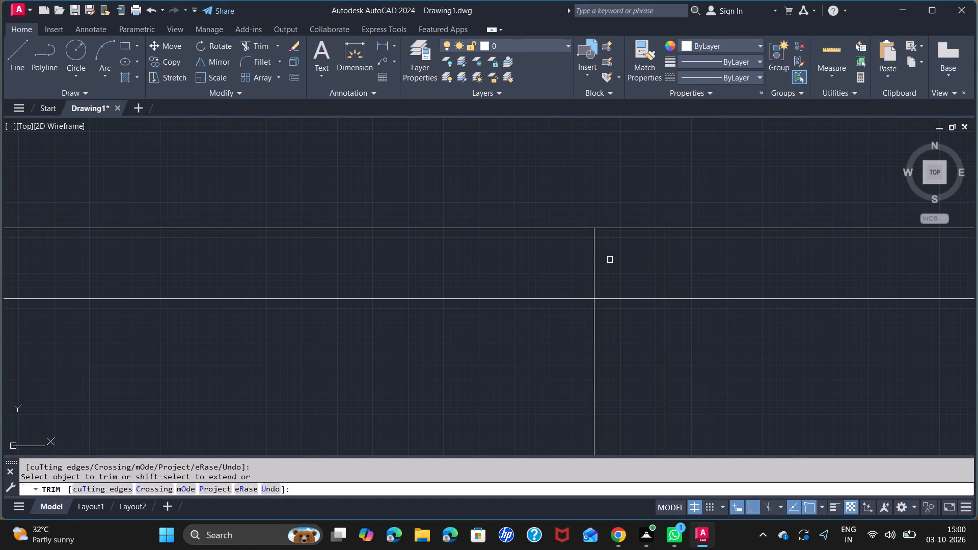
{"action": "left_click", "coordinate": [593, 263]}
{"action": "left_click", "coordinate": [609, 299]}
{"action": "scroll", "coordinate": [472, 308], "scroll_direction": "down", "scroll_amount": 3}
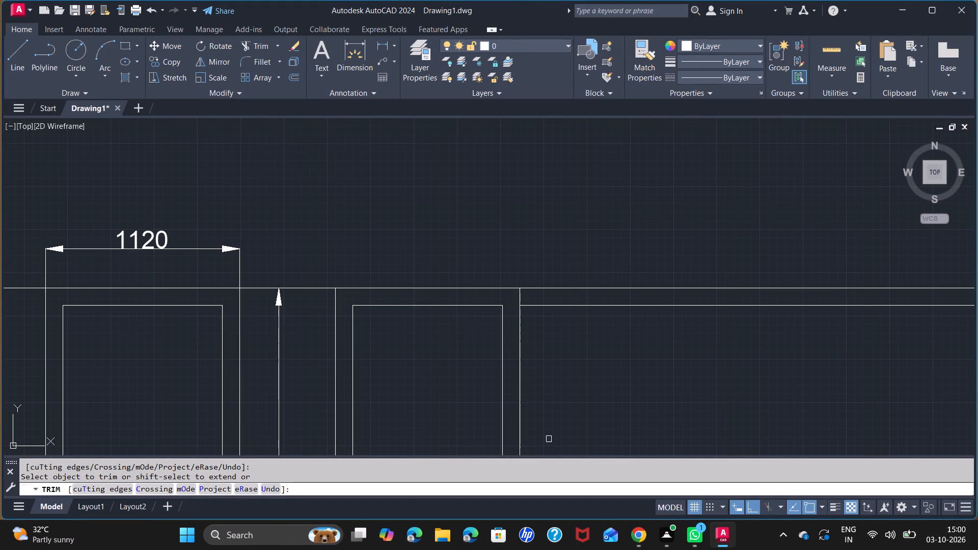
{"action": "scroll", "coordinate": [540, 370], "scroll_direction": "down", "scroll_amount": 2}
{"action": "middle_click_drag", "start_coordinate": [538, 403], "coordinate": [460, 318]}
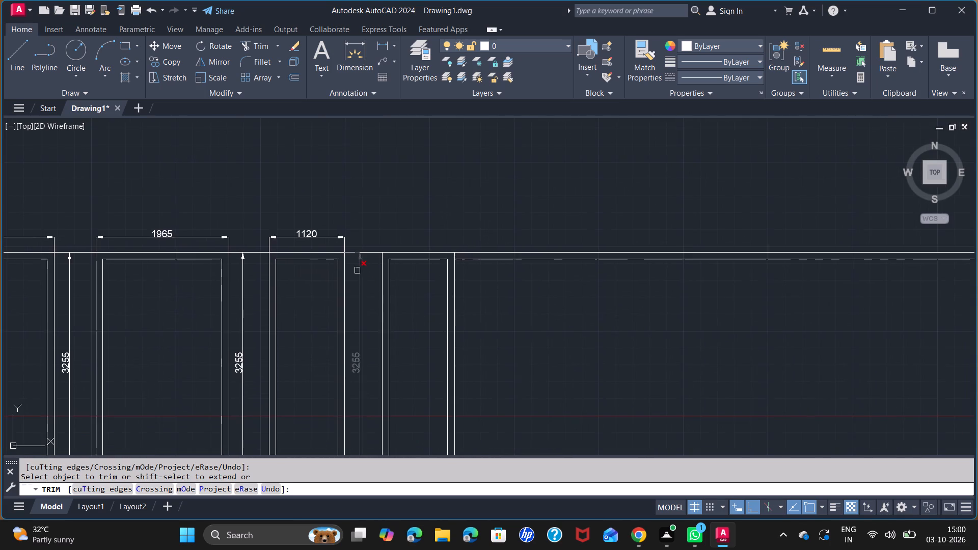
{"action": "scroll", "coordinate": [366, 288], "scroll_direction": "down", "scroll_amount": 2}
{"action": "scroll", "coordinate": [399, 324], "scroll_direction": "up", "scroll_amount": 3}
{"action": "scroll", "coordinate": [402, 320], "scroll_direction": "down", "scroll_amount": 2}
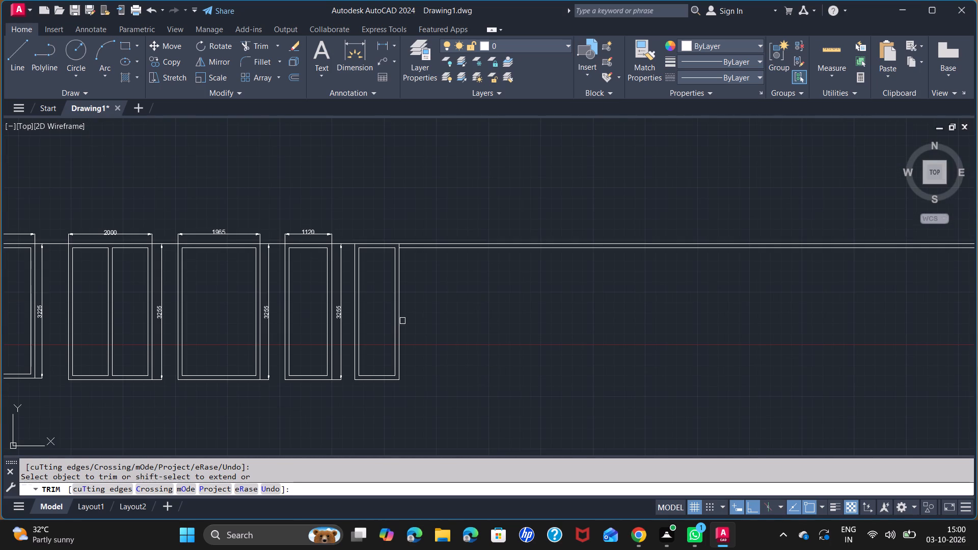
{"action": "key", "text": "space"}
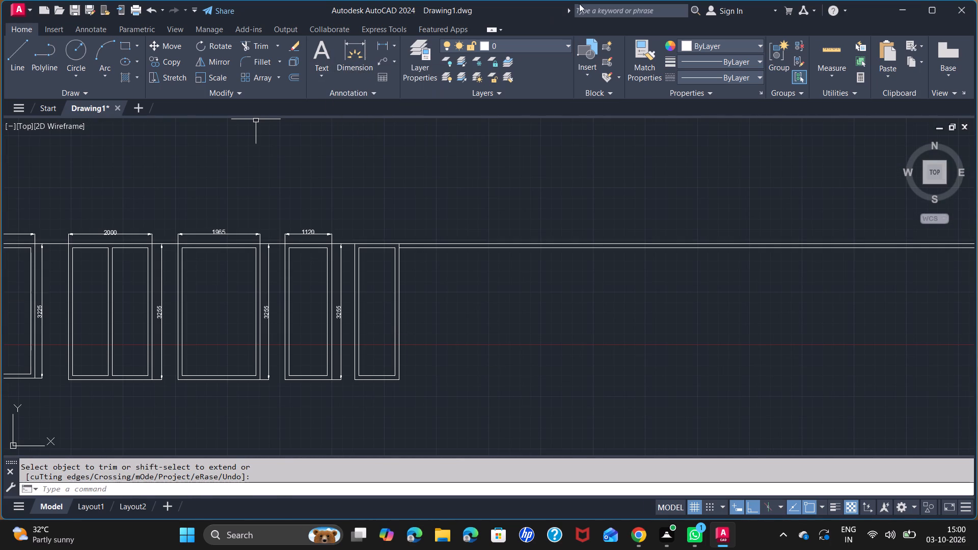
Add a linear width dimension above the sixth window, aligned with the fifth window's width dimension.
{"action": "left_click", "coordinate": [381, 45]}
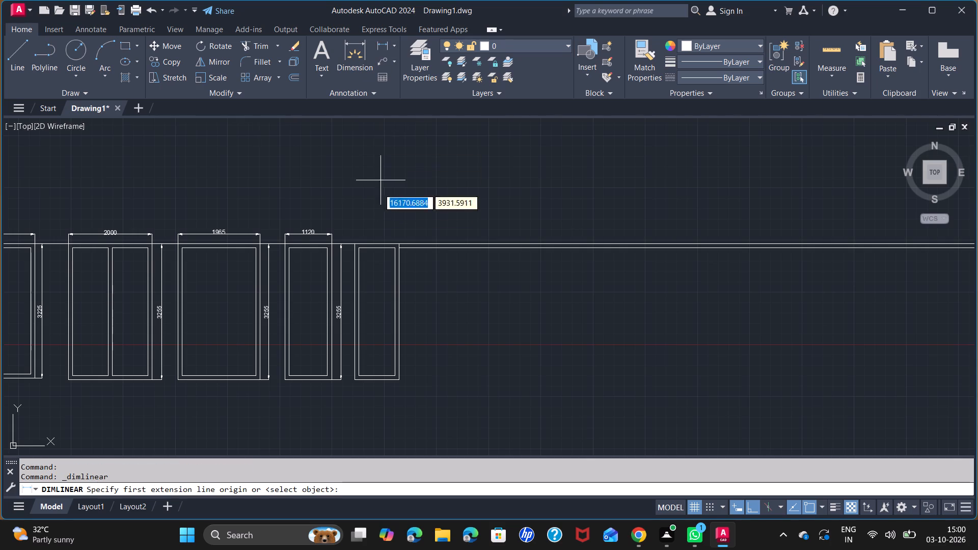
{"action": "scroll", "coordinate": [351, 242], "scroll_direction": "up", "scroll_amount": 2}
{"action": "left_click", "coordinate": [354, 244]}
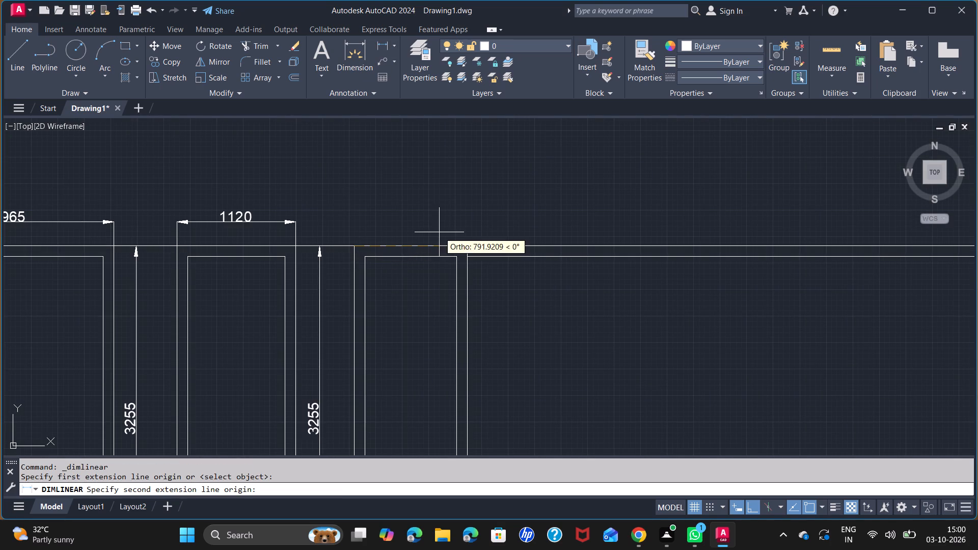
{"action": "left_click", "coordinate": [467, 244]}
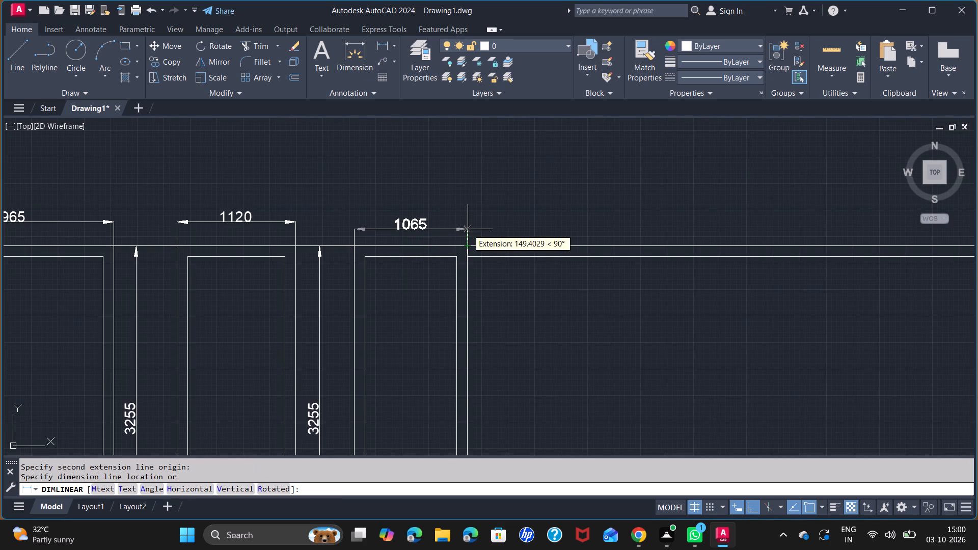
{"action": "left_click", "coordinate": [296, 222]}
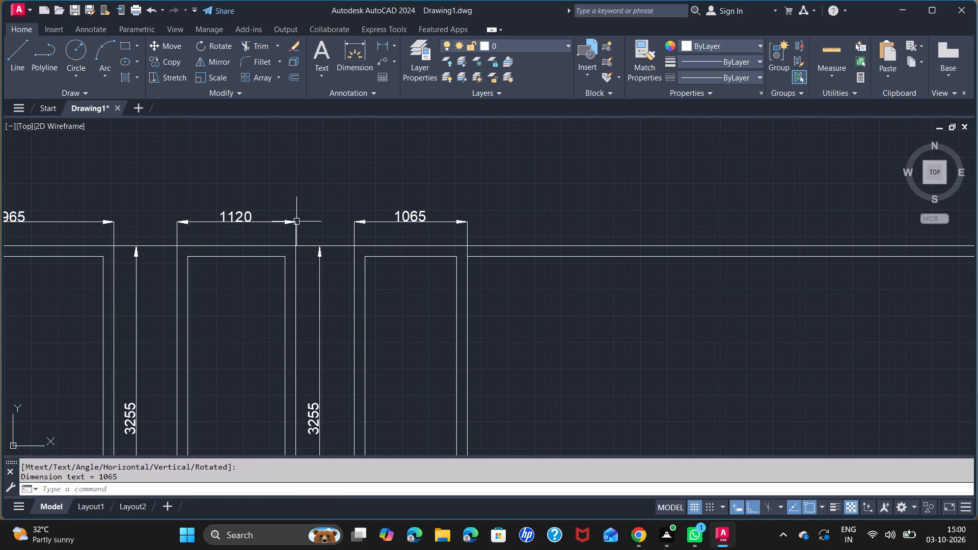
Add a linear height dimension along the sixth window's right side, from its top corner to its bottom corner.
{"action": "key", "text": "space"}
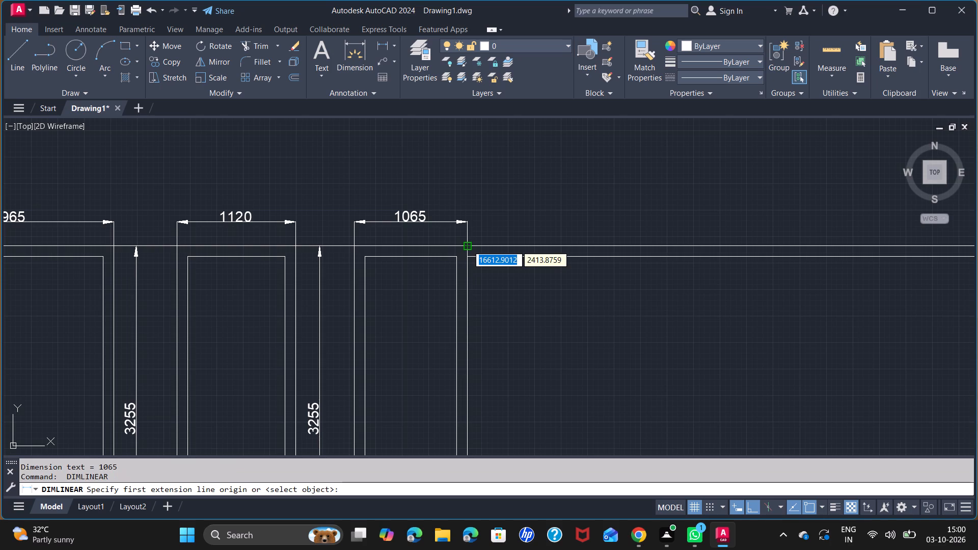
{"action": "left_click", "coordinate": [467, 245]}
{"action": "scroll", "coordinate": [498, 321], "scroll_direction": "down", "scroll_amount": 3}
{"action": "middle_click_drag", "start_coordinate": [497, 342], "coordinate": [447, 221]}
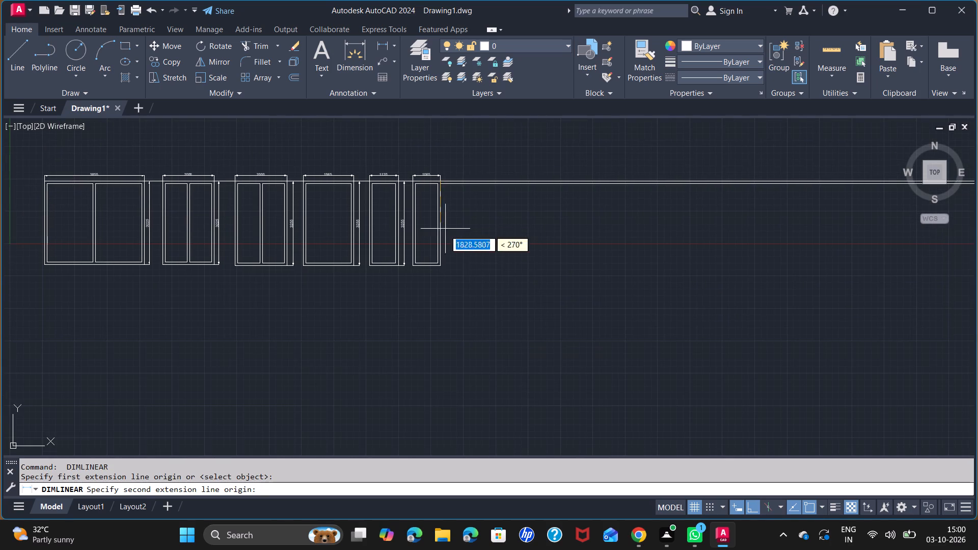
{"action": "scroll", "coordinate": [440, 265], "scroll_direction": "up", "scroll_amount": 3}
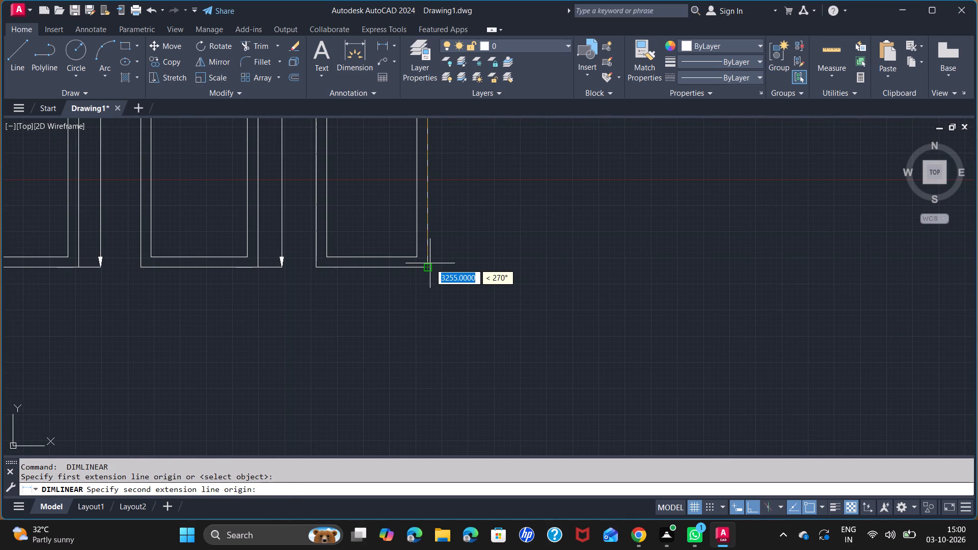
{"action": "left_click", "coordinate": [430, 263]}
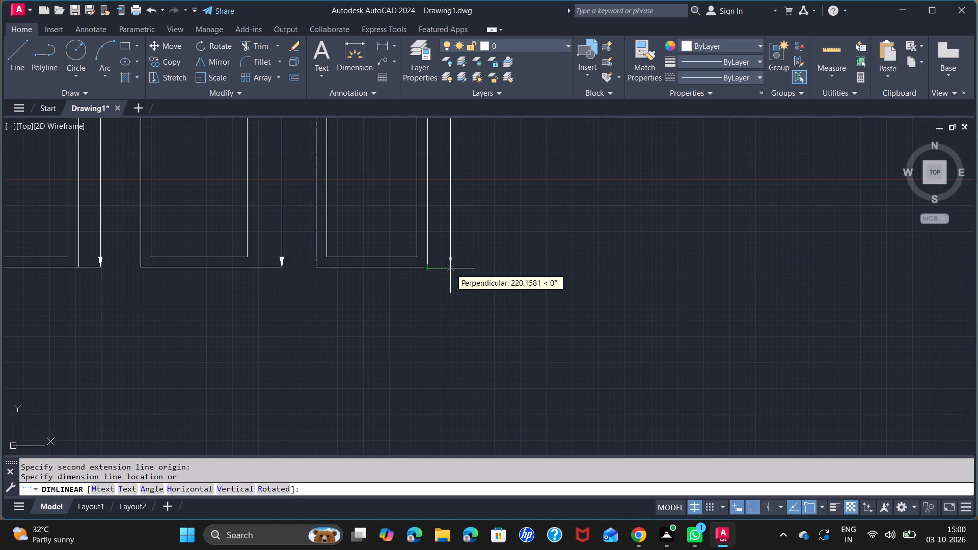
{"action": "left_click", "coordinate": [450, 268]}
Draw the seventh window's outline with lines from the long top line, 3255 high and 1065 wide, beside the sixth window's height dimension.
{"action": "scroll", "coordinate": [561, 216], "scroll_direction": "down", "scroll_amount": 3}
{"action": "middle_click_drag", "start_coordinate": [559, 212], "coordinate": [555, 219]}
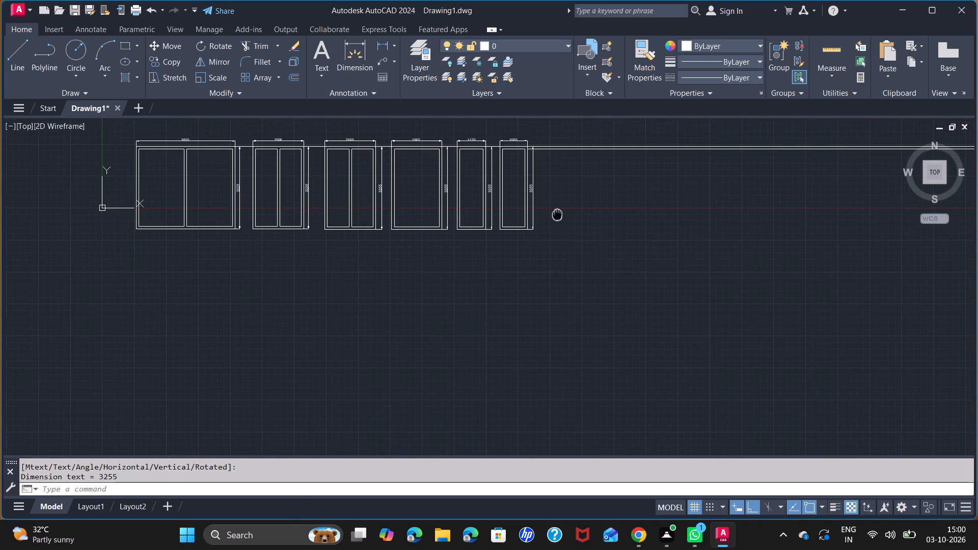
{"action": "middle_click_drag", "start_coordinate": [555, 219], "coordinate": [337, 283]}
{"action": "scroll", "coordinate": [335, 229], "scroll_direction": "up", "scroll_amount": 2}
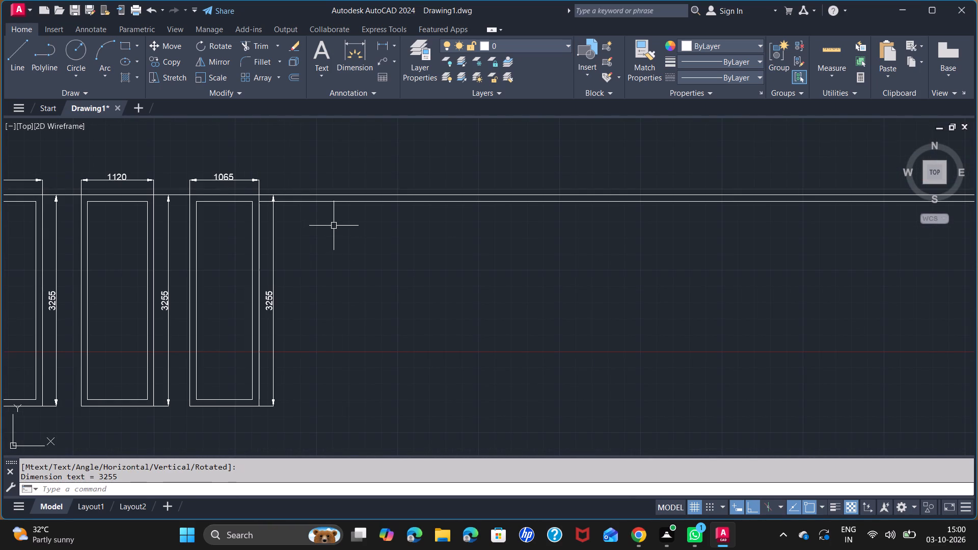
{"action": "key", "text": "l"}
{"action": "key", "text": "Return"}
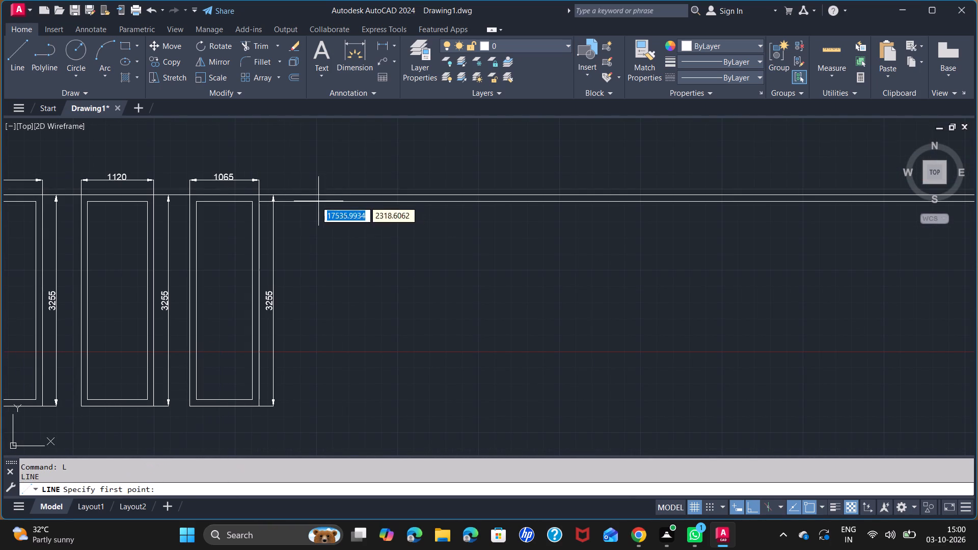
{"action": "left_click", "coordinate": [300, 195]}
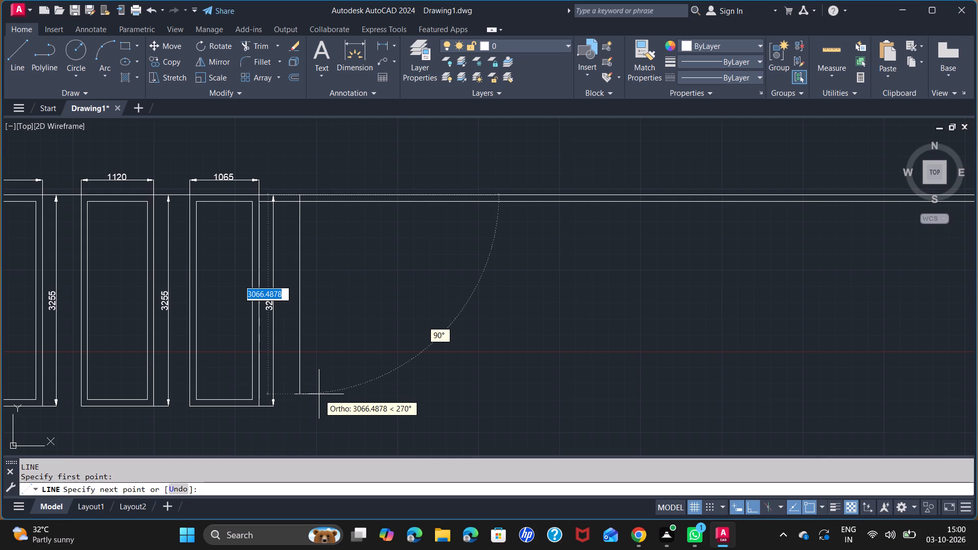
{"action": "type", "text": "3255"}
{"action": "key", "text": "Return"}
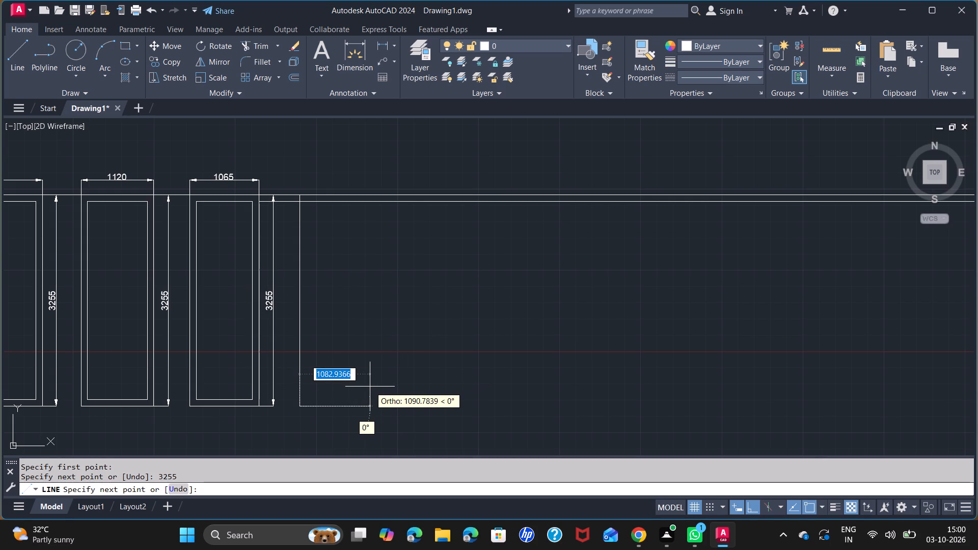
{"action": "type", "text": "1065"}
{"action": "key", "text": "Return"}
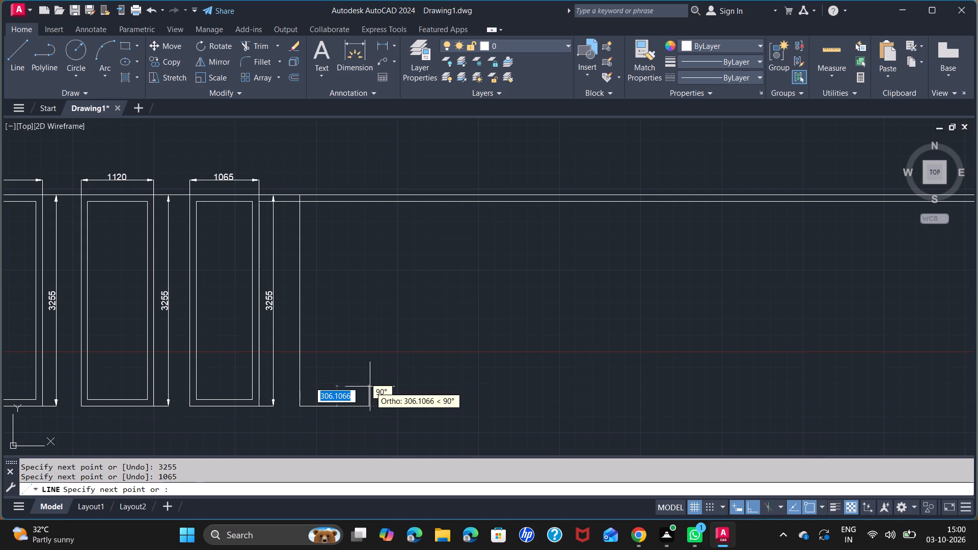
{"action": "left_click", "coordinate": [369, 198]}
{"action": "key", "text": "space"}
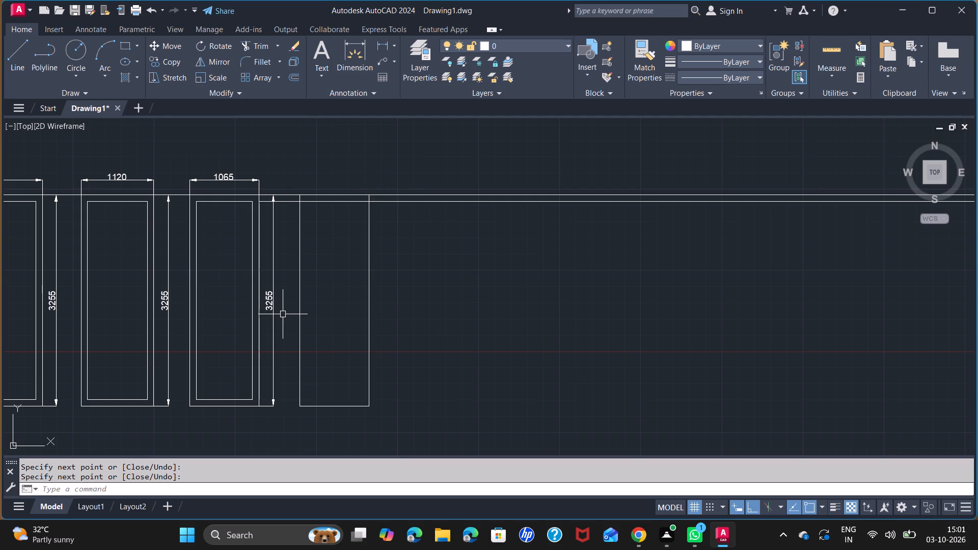
Offset the seventh window's two side lines and bottom line inward by 100.
{"action": "key", "text": "o"}
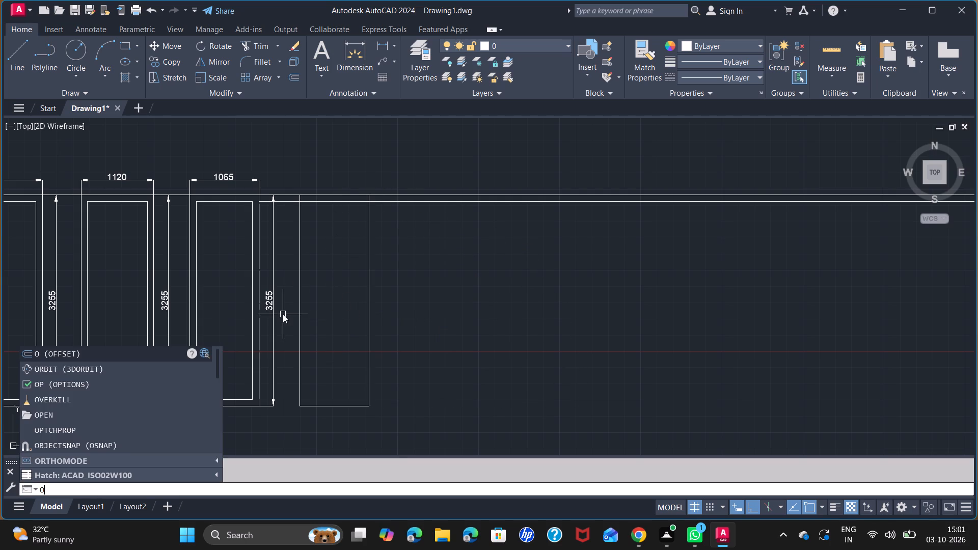
{"action": "key", "text": "f"}
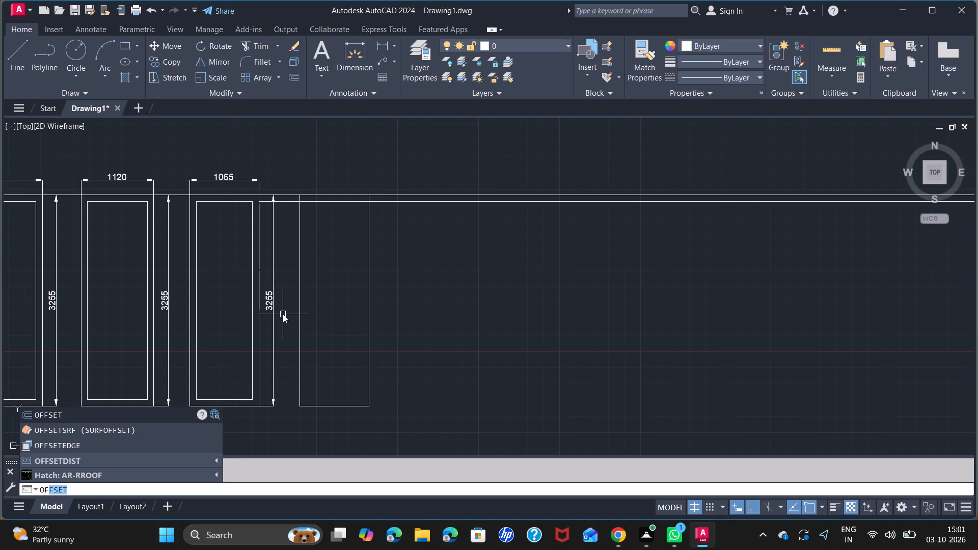
{"action": "key", "text": "Return"}
{"action": "type", "text": "10"}
{"action": "key", "text": "0"}
{"action": "key", "text": "Return"}
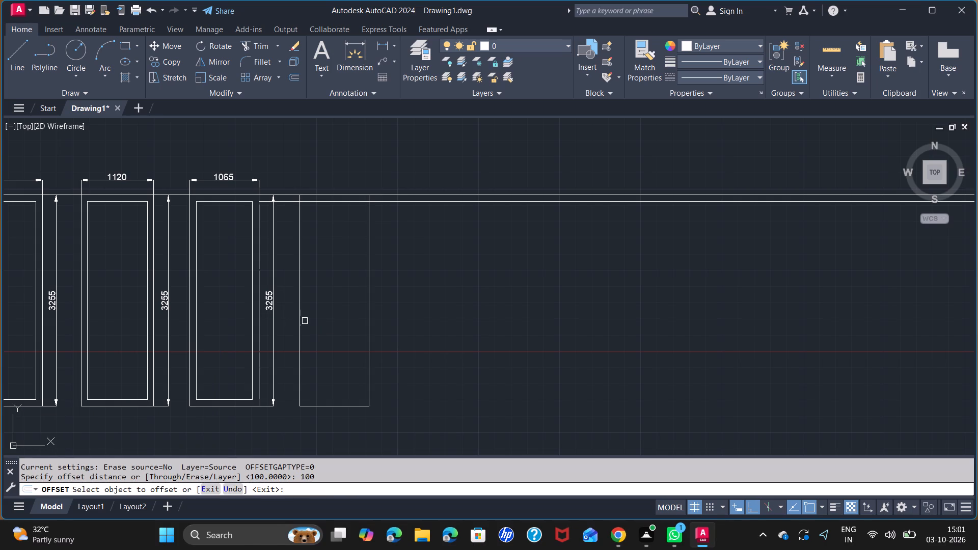
{"action": "left_click", "coordinate": [300, 320]}
{"action": "left_click", "coordinate": [311, 325]}
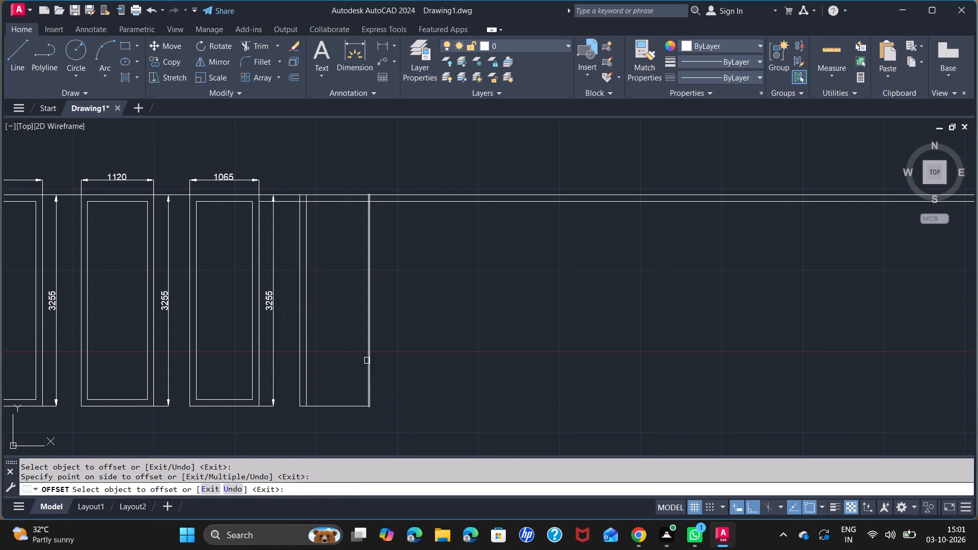
{"action": "left_click", "coordinate": [368, 361]}
{"action": "left_click", "coordinate": [347, 358]}
{"action": "left_click", "coordinate": [335, 407]}
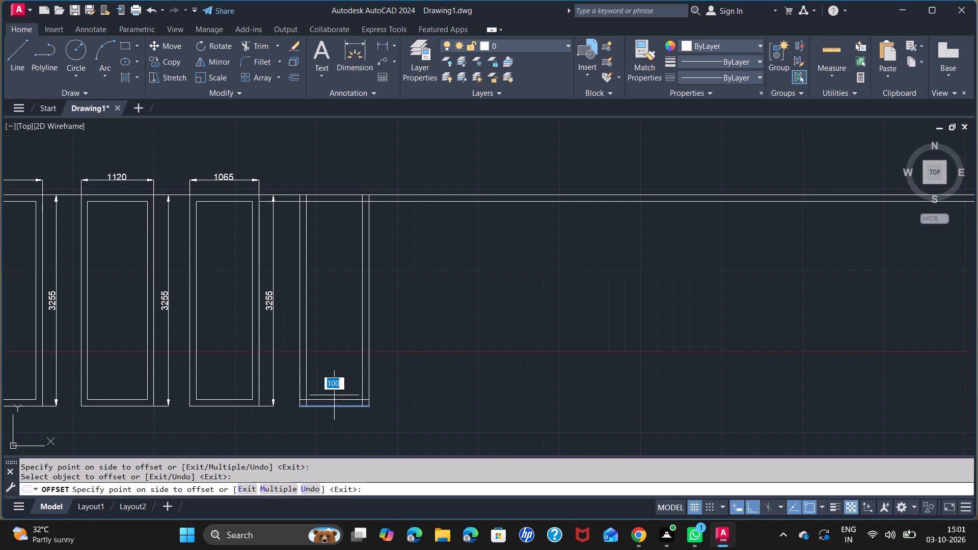
{"action": "left_click", "coordinate": [334, 395]}
{"action": "key", "text": "space"}
Trim the overlapping inner frame line ends at the seventh window's top corners, including the offset line's stretch toward the sixth window.
{"action": "type", "text": "TR"}
{"action": "key", "text": "Return"}
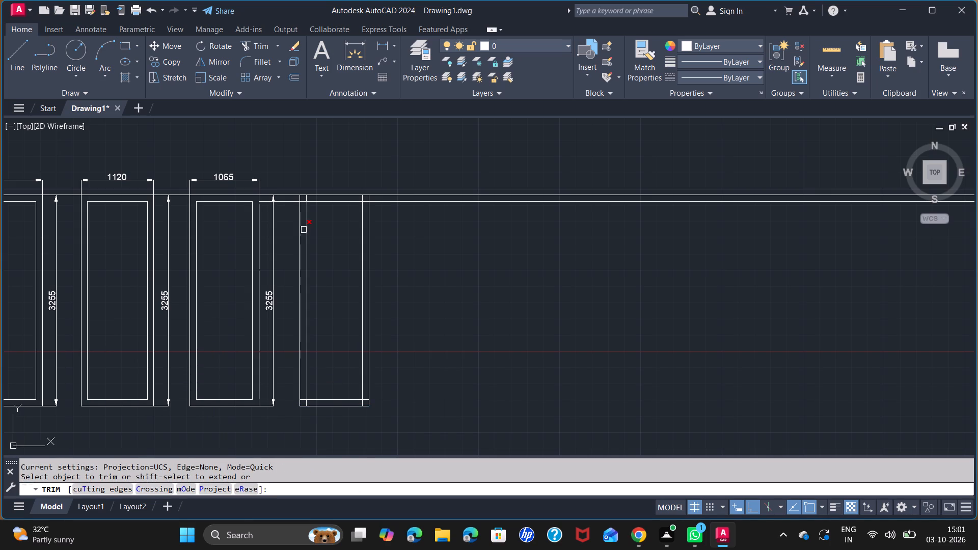
{"action": "scroll", "coordinate": [288, 202], "scroll_direction": "up", "scroll_amount": 3}
{"action": "left_click", "coordinate": [293, 193]}
{"action": "left_click", "coordinate": [293, 204]}
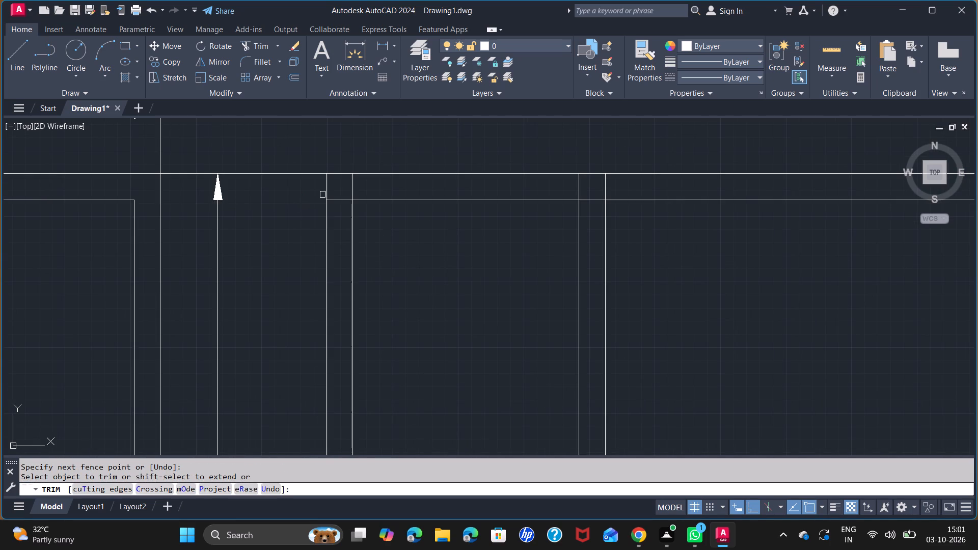
{"action": "left_click", "coordinate": [341, 199]}
{"action": "left_click", "coordinate": [354, 190]}
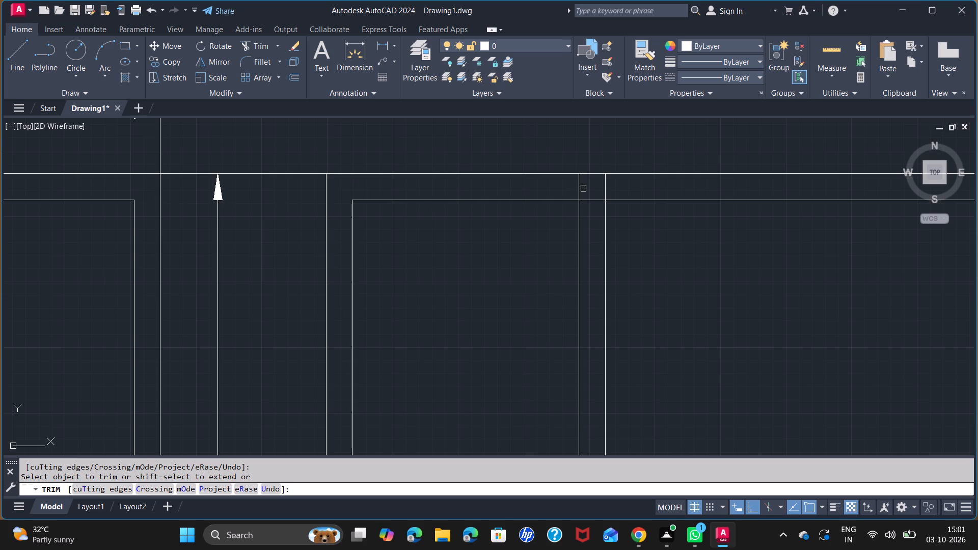
{"action": "left_click", "coordinate": [580, 186]}
{"action": "left_click", "coordinate": [588, 203]}
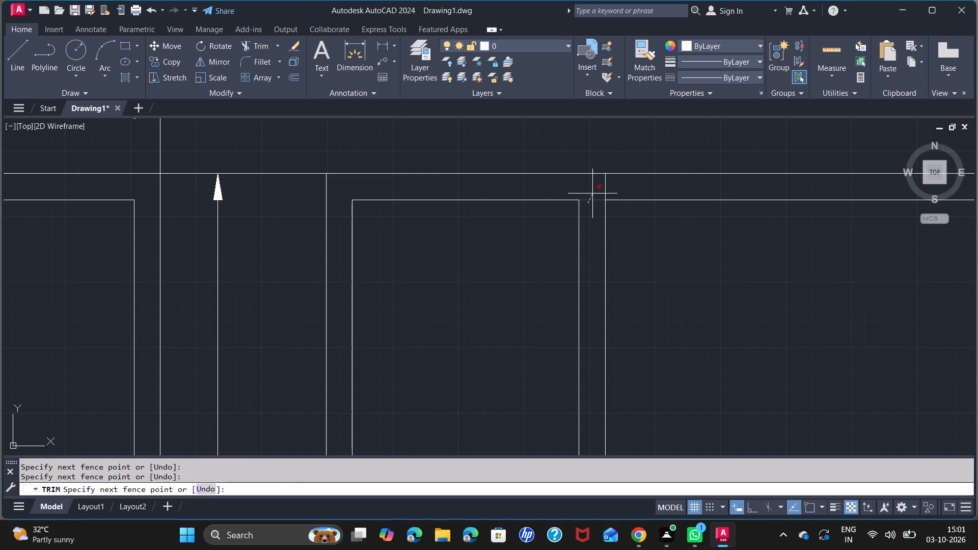
{"action": "left_click", "coordinate": [592, 194]}
Trim the overlapping inner frame line ends at the seventh window's two bottom corners.
{"action": "scroll", "coordinate": [500, 272], "scroll_direction": "down", "scroll_amount": 2}
{"action": "middle_click_drag", "start_coordinate": [501, 310], "coordinate": [422, 179]}
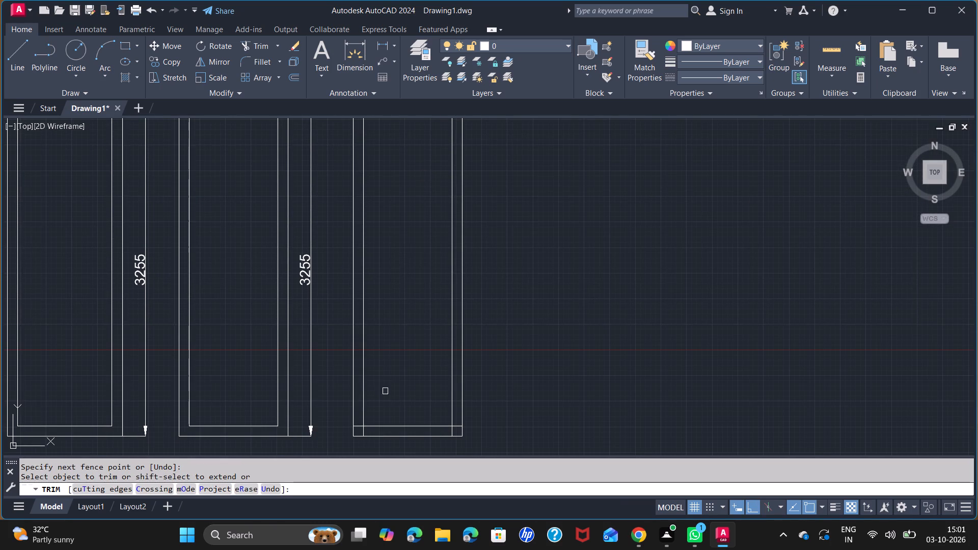
{"action": "scroll", "coordinate": [350, 439], "scroll_direction": "up", "scroll_amount": 2}
{"action": "left_click", "coordinate": [368, 405]}
{"action": "left_click", "coordinate": [378, 413]}
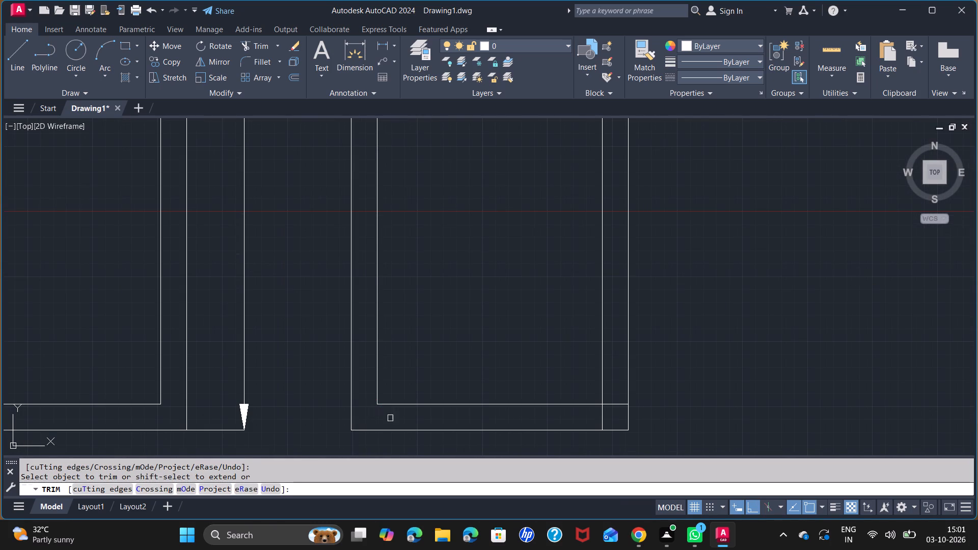
{"action": "left_click", "coordinate": [604, 417]}
{"action": "left_click", "coordinate": [615, 405]}
{"action": "scroll", "coordinate": [493, 327], "scroll_direction": "down", "scroll_amount": 2}
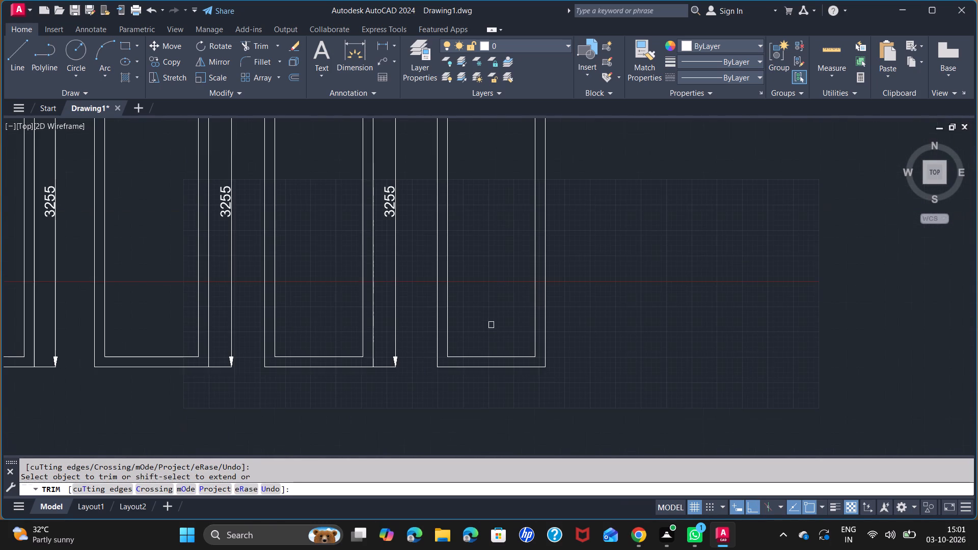
{"action": "middle_click_drag", "start_coordinate": [496, 259], "coordinate": [454, 352]}
{"action": "scroll", "coordinate": [454, 352], "scroll_direction": "down", "scroll_amount": 2}
{"action": "middle_click_drag", "start_coordinate": [455, 352], "coordinate": [410, 341]}
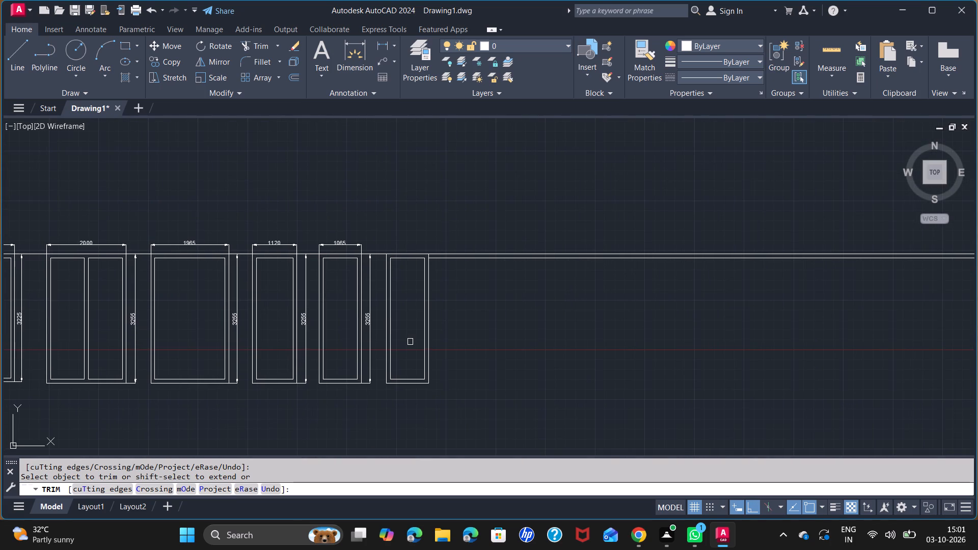
{"action": "key", "text": "space"}
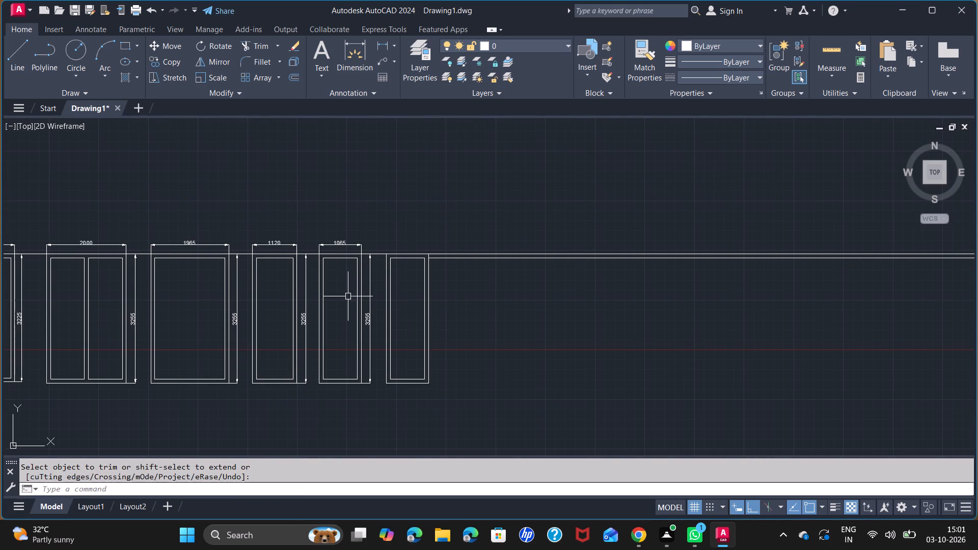
Add a width dimension above the seventh window, aligned with the sixth window's width dimension.
{"action": "left_click", "coordinate": [368, 42]}
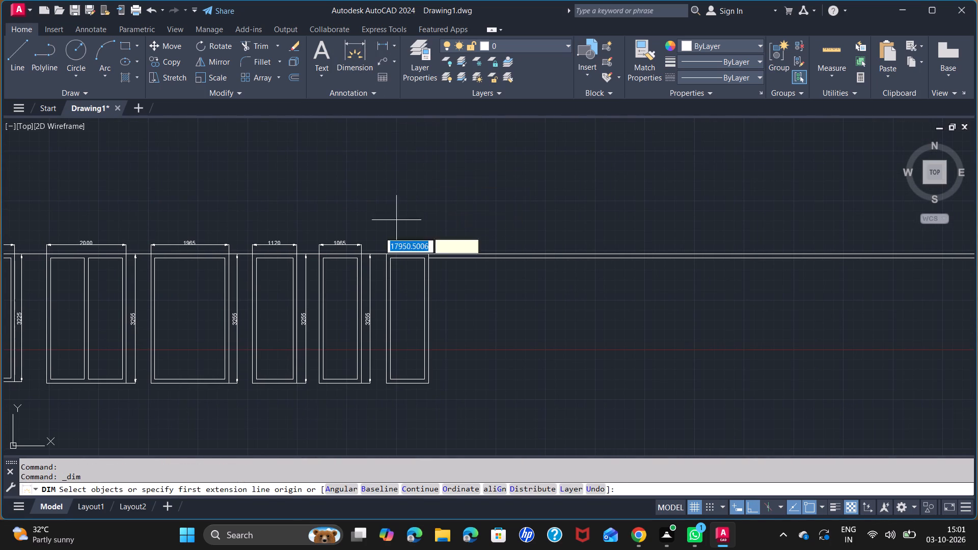
{"action": "scroll", "coordinate": [381, 255], "scroll_direction": "up", "scroll_amount": 3}
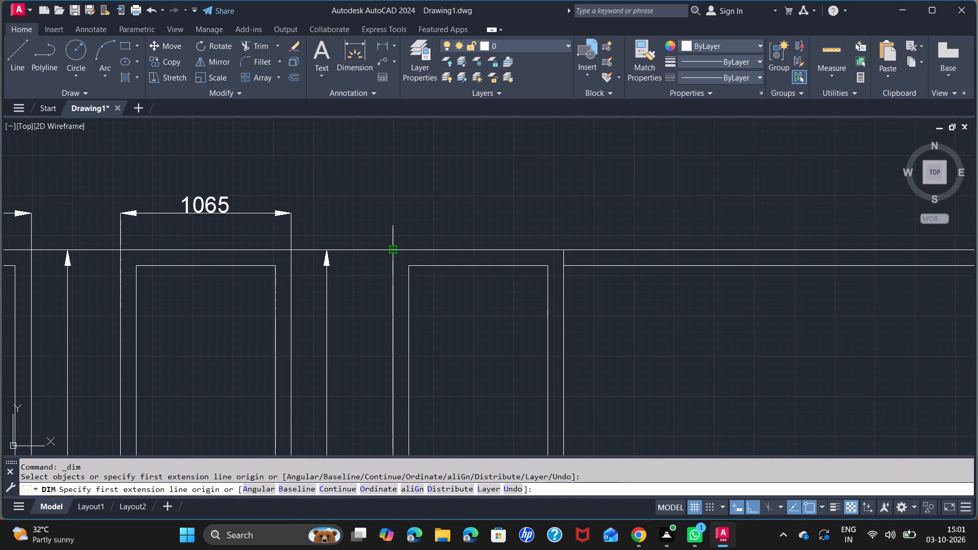
{"action": "left_click", "coordinate": [396, 250]}
{"action": "left_click", "coordinate": [565, 253]}
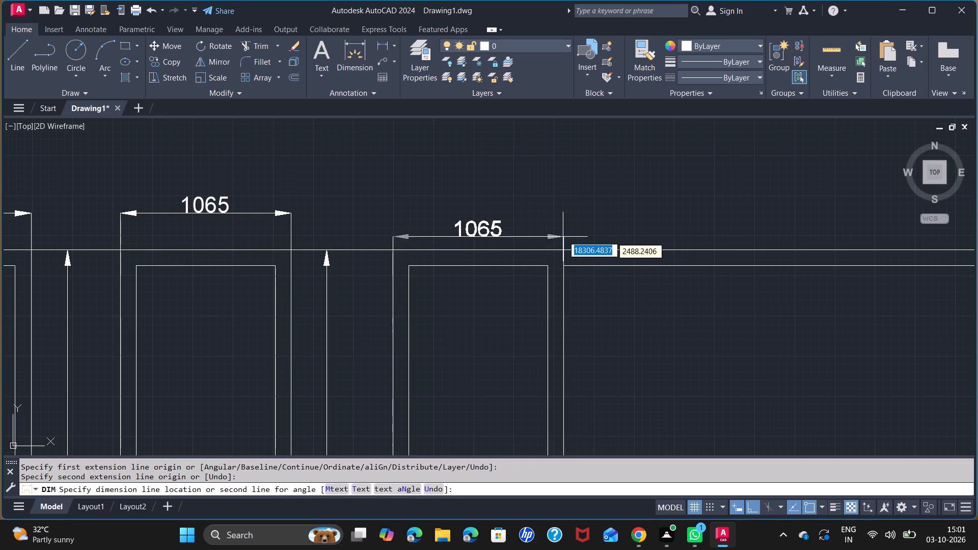
{"action": "left_click", "coordinate": [292, 215]}
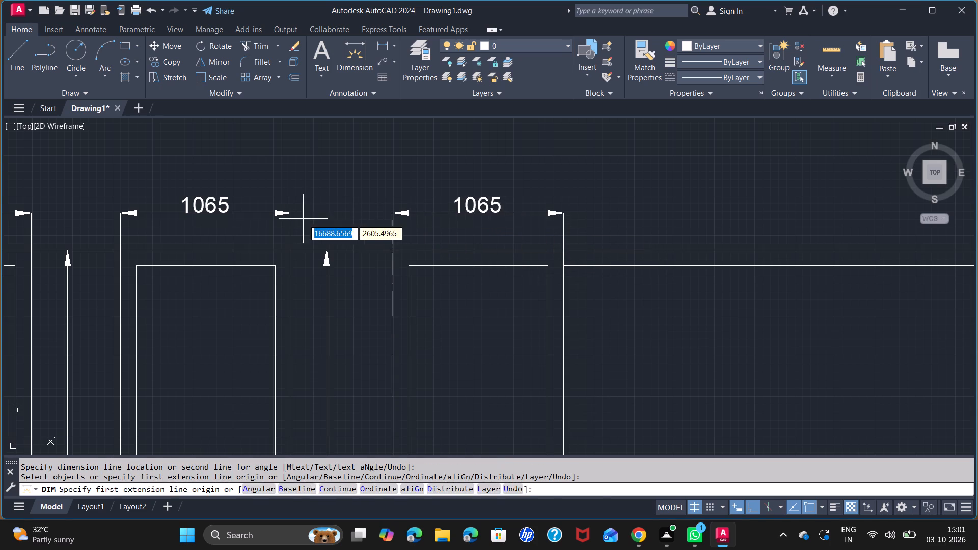
{"action": "key", "text": "space"}
Add a height dimension along the seventh window's right side, from its top corner to its bottom corner.
{"action": "middle_click_drag", "start_coordinate": [376, 279], "coordinate": [317, 211]}
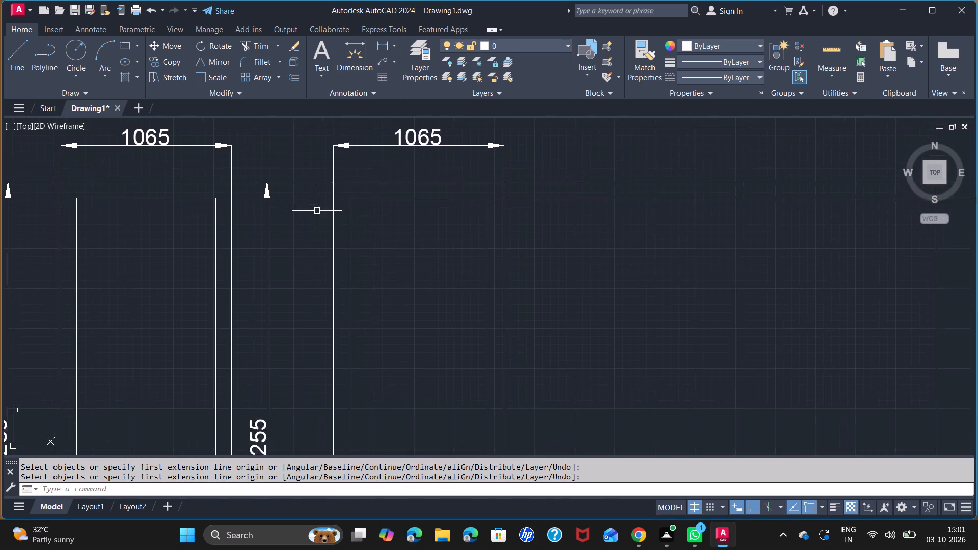
{"action": "scroll", "coordinate": [321, 215], "scroll_direction": "down", "scroll_amount": 2}
{"action": "key", "text": "space"}
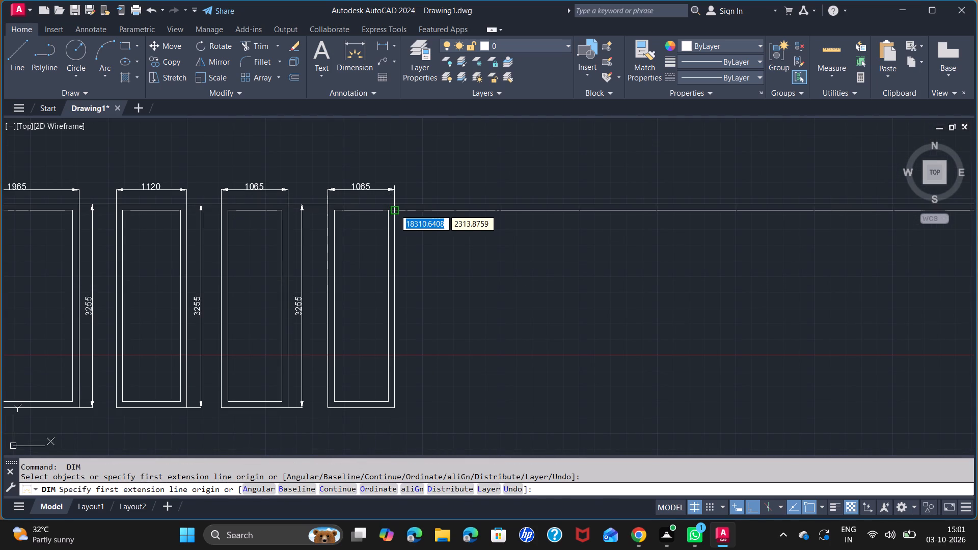
{"action": "left_click", "coordinate": [394, 203]}
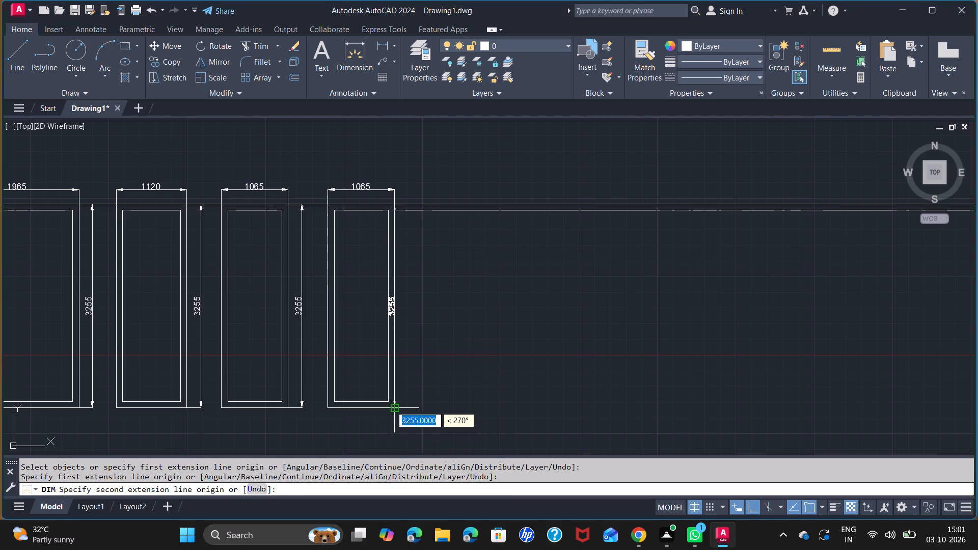
{"action": "left_click", "coordinate": [391, 406]}
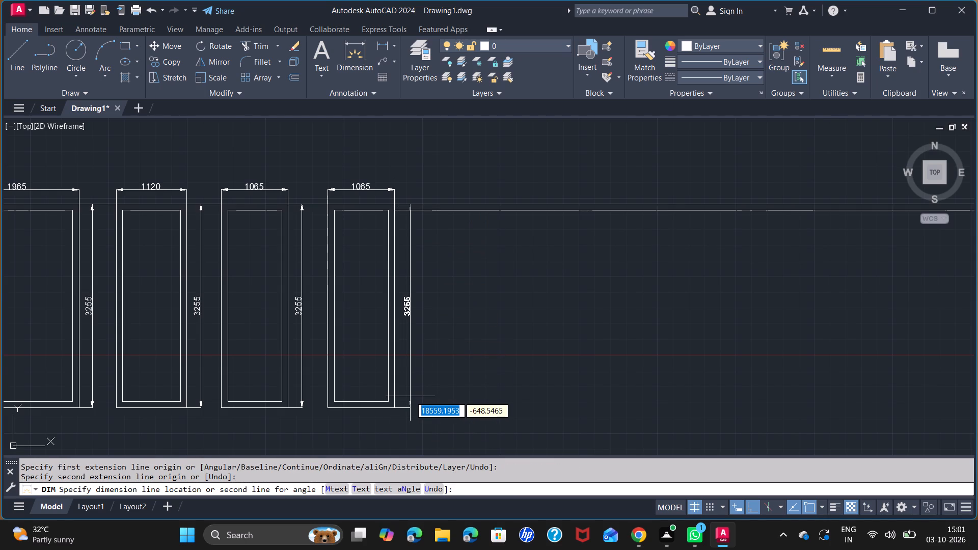
{"action": "left_click", "coordinate": [410, 395]}
{"action": "key", "text": "space"}
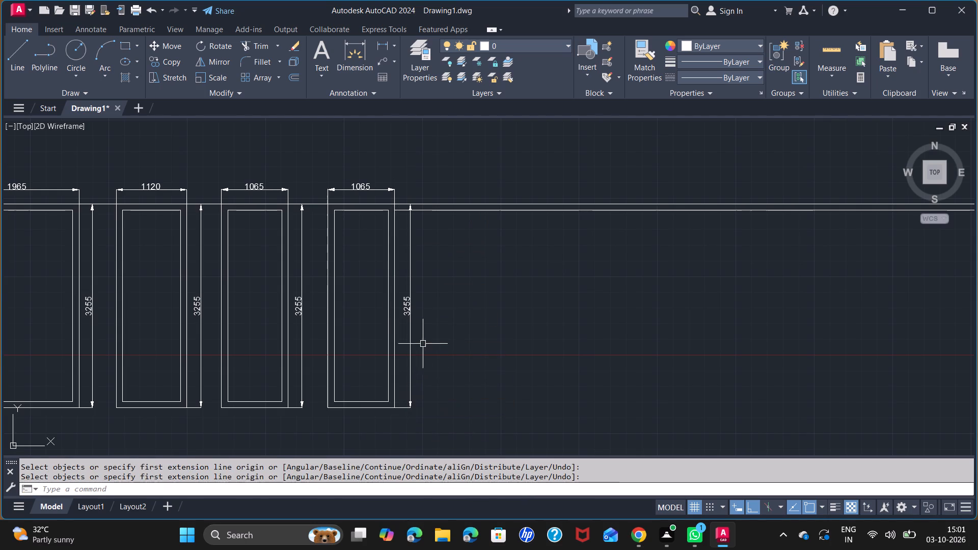
Draw the eighth window's outline with lines from the top line, 1500 high and 1065 wide, beside the seventh window.
{"action": "scroll", "coordinate": [430, 309], "scroll_direction": "down", "scroll_amount": 1}
{"action": "middle_click_drag", "start_coordinate": [448, 299], "coordinate": [345, 300]}
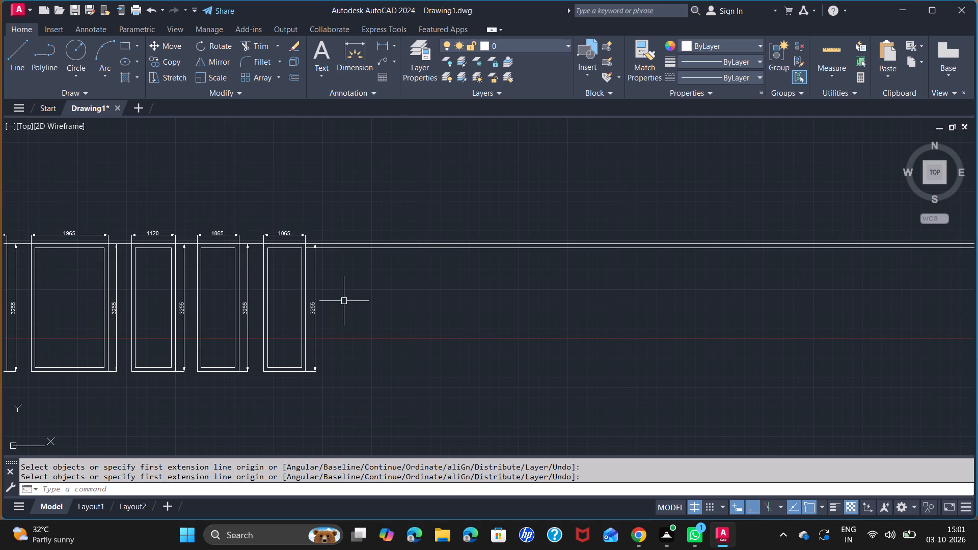
{"action": "scroll", "coordinate": [344, 301], "scroll_direction": "down", "scroll_amount": 1}
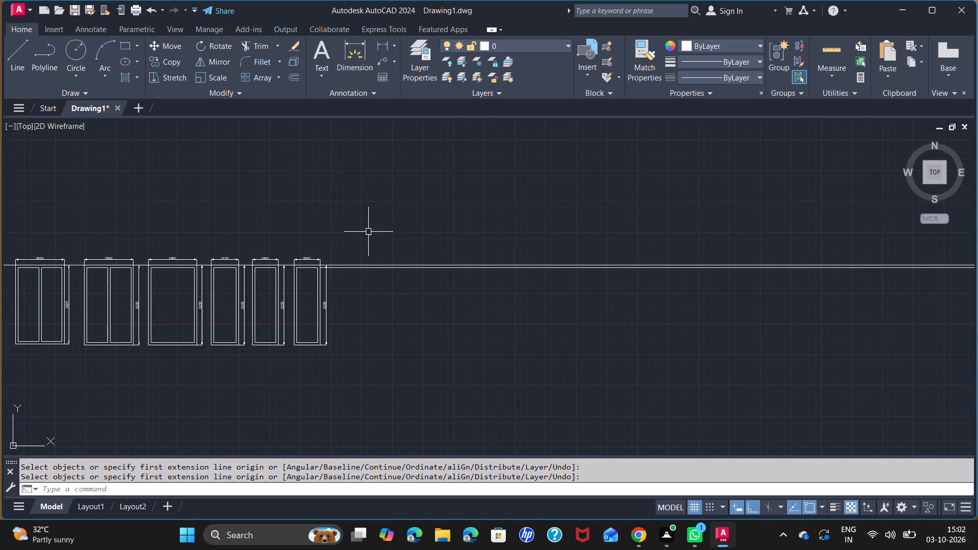
{"action": "scroll", "coordinate": [359, 271], "scroll_direction": "up", "scroll_amount": 3}
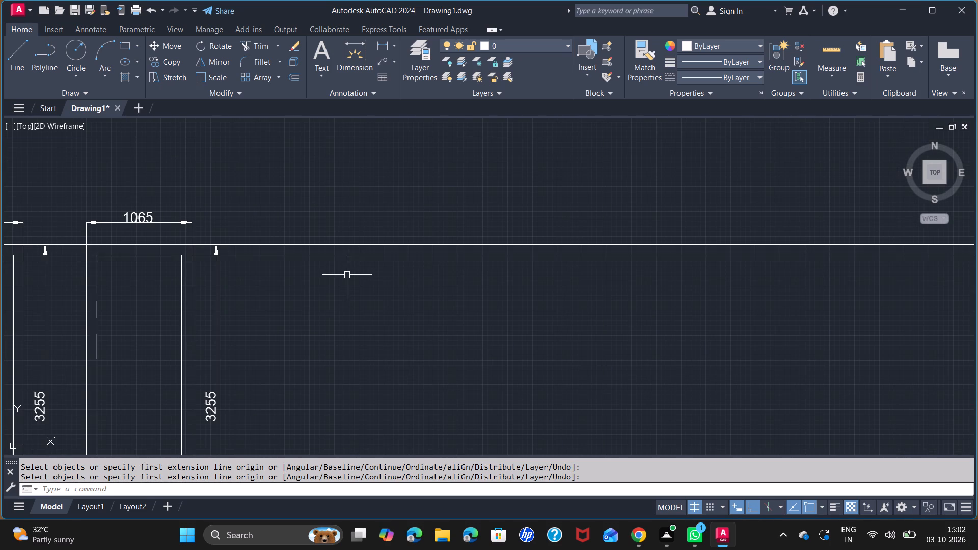
{"action": "key", "text": "l"}
{"action": "key", "text": "Return"}
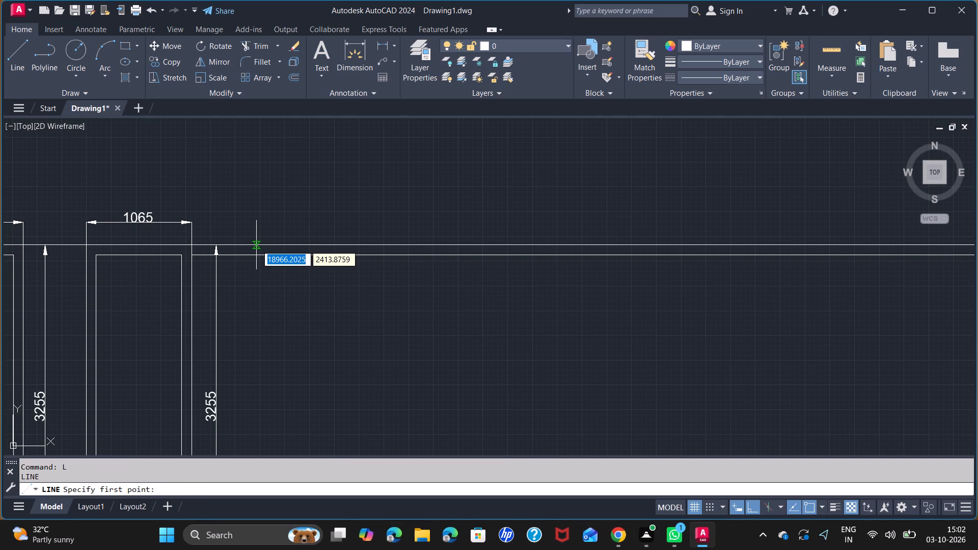
{"action": "left_click", "coordinate": [256, 245]}
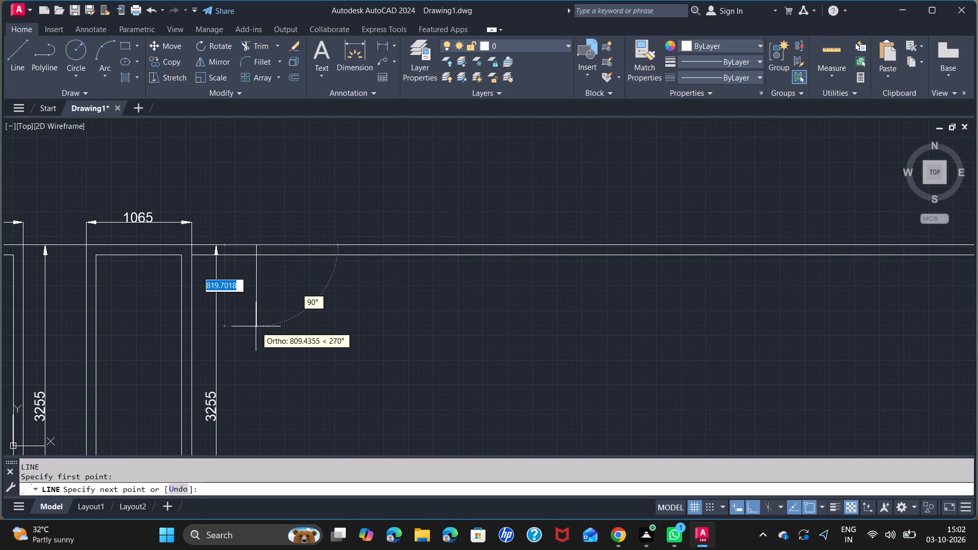
{"action": "type", "text": "1500"}
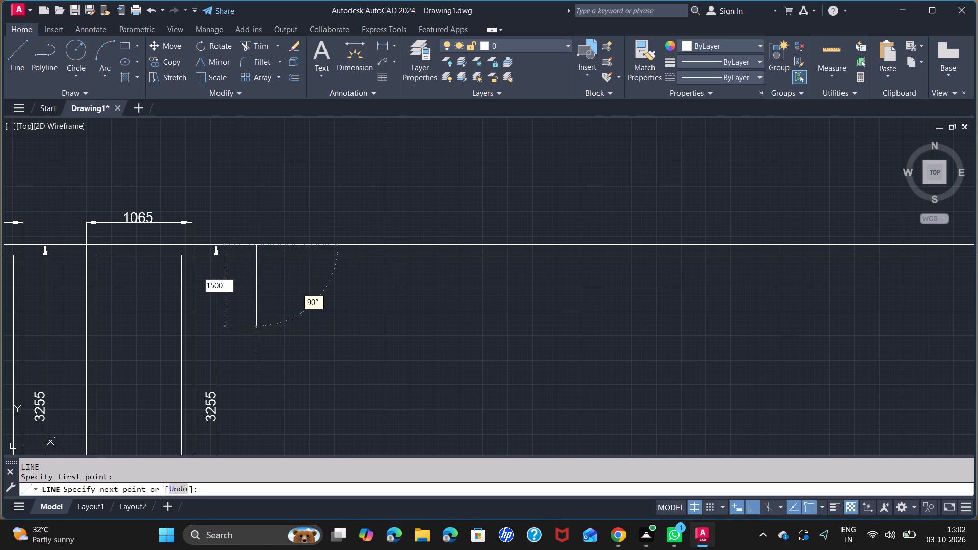
{"action": "key", "text": "Return"}
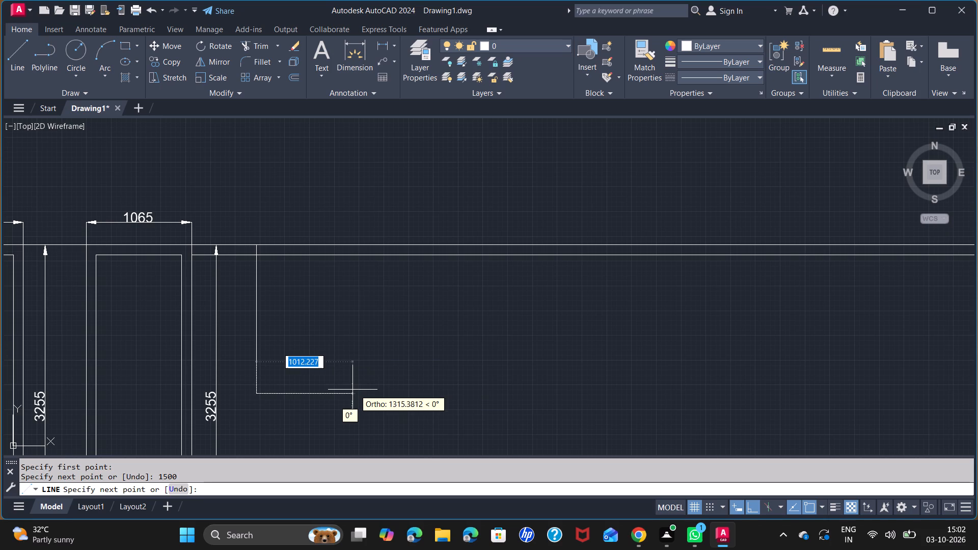
{"action": "type", "text": "1065"}
{"action": "key", "text": "Return"}
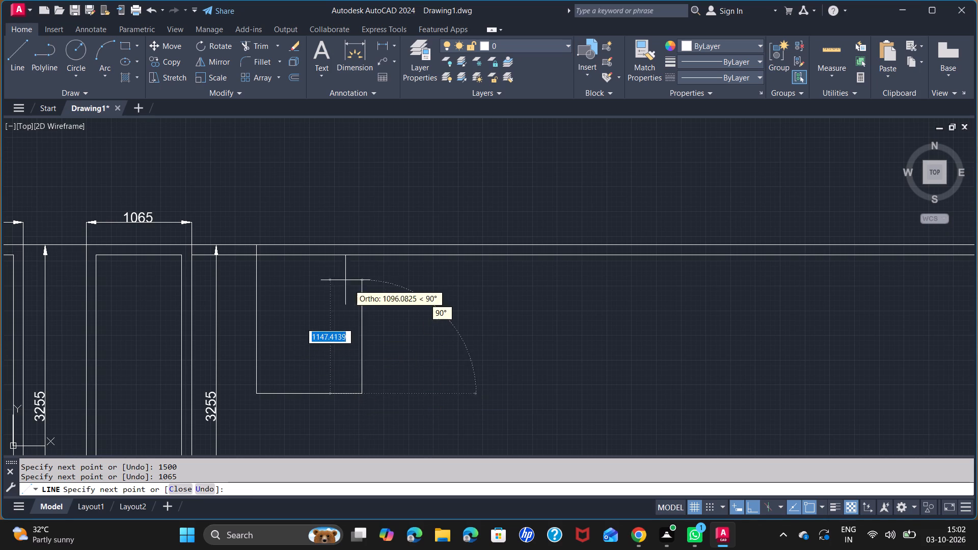
{"action": "left_click", "coordinate": [365, 243]}
{"action": "key", "text": "space"}
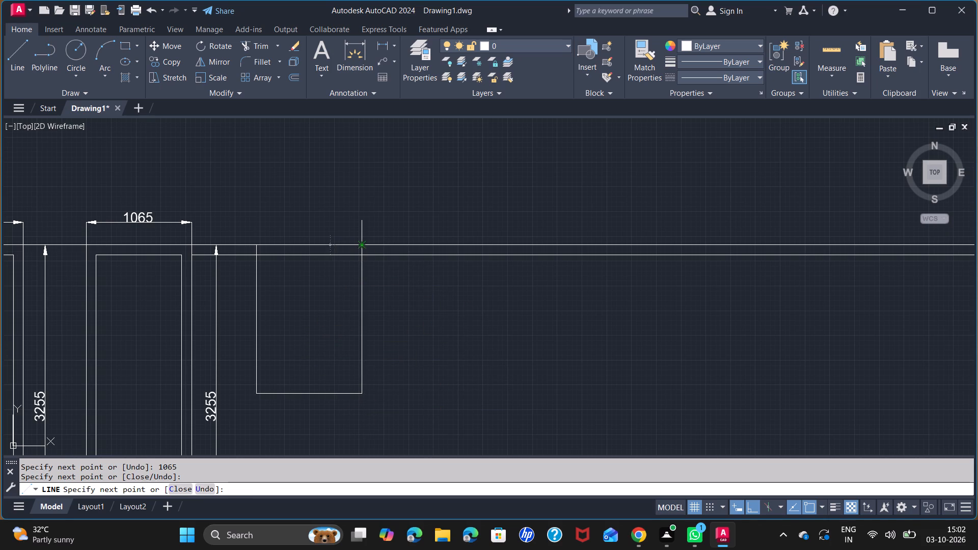
Offset the eighth window's two side lines and bottom line inward by 100 to form the inner frame.
{"action": "middle_click_drag", "start_coordinate": [437, 302], "coordinate": [411, 300]}
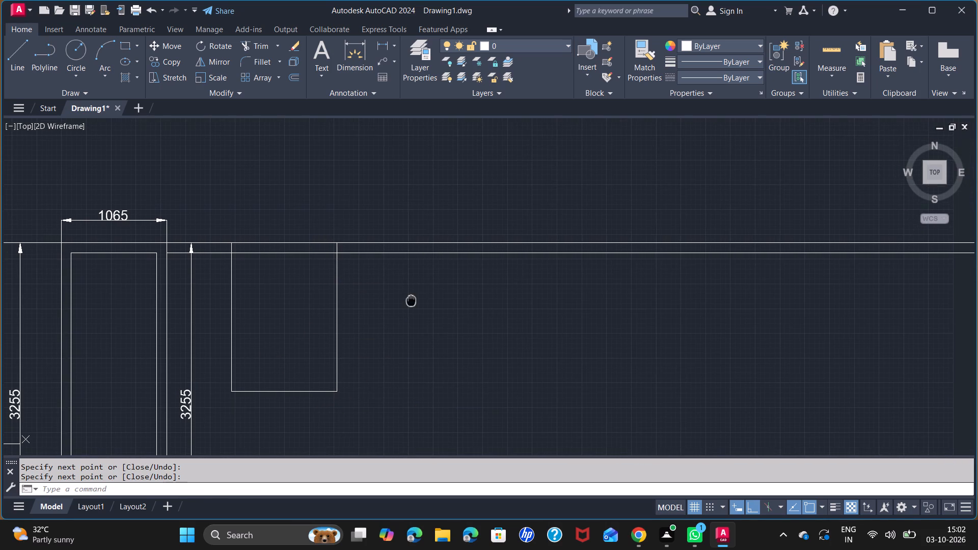
{"action": "middle_click_drag", "start_coordinate": [411, 300], "coordinate": [398, 300]}
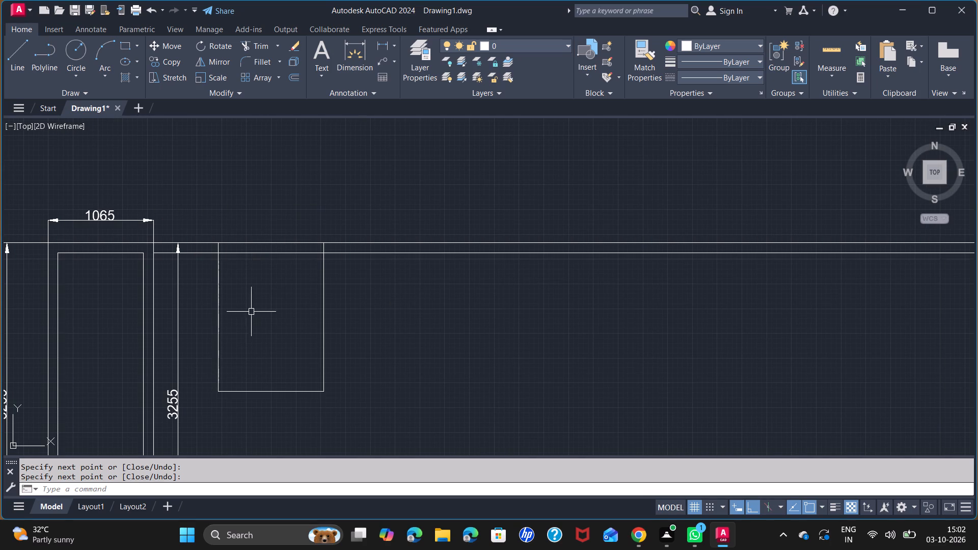
{"action": "type", "text": "OF"}
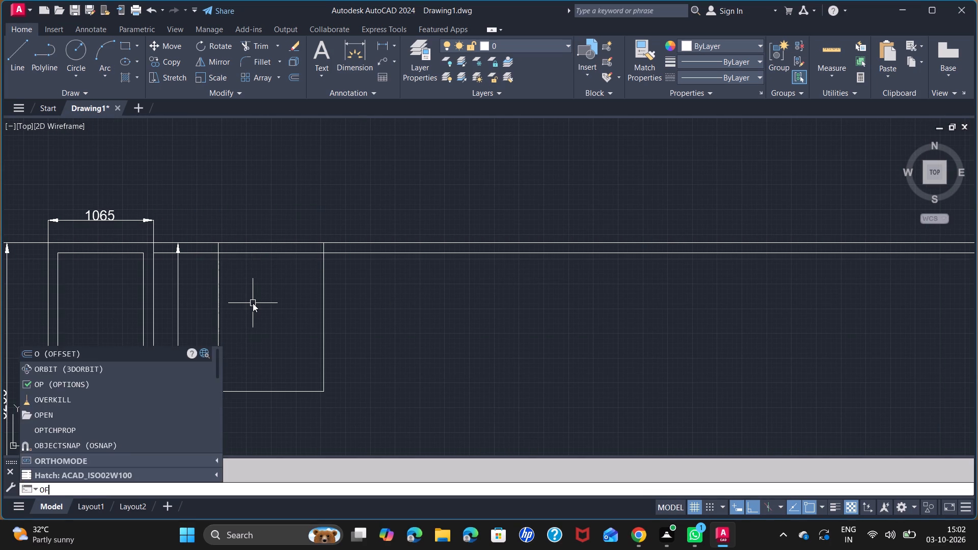
{"action": "key", "text": "Return"}
{"action": "type", "text": "100"}
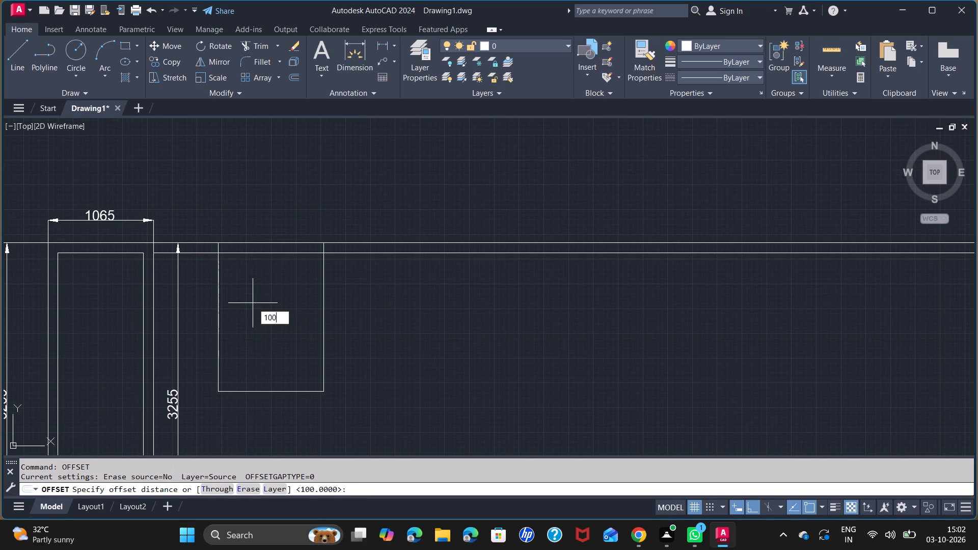
{"action": "key", "text": "Return"}
{"action": "left_click", "coordinate": [220, 301]}
{"action": "left_click", "coordinate": [228, 307]}
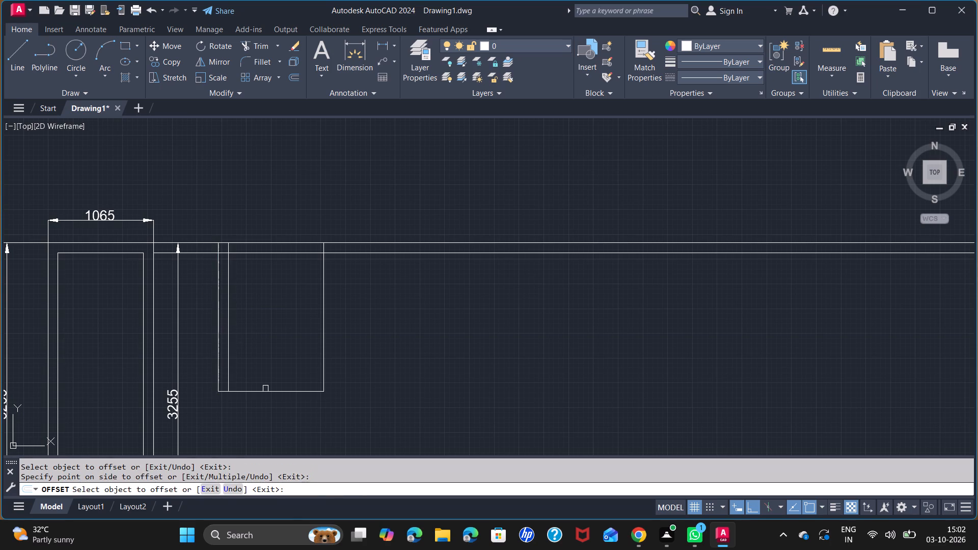
{"action": "left_click", "coordinate": [268, 392]}
{"action": "left_click", "coordinate": [270, 373]}
{"action": "left_click", "coordinate": [325, 334]}
{"action": "left_click", "coordinate": [303, 335]}
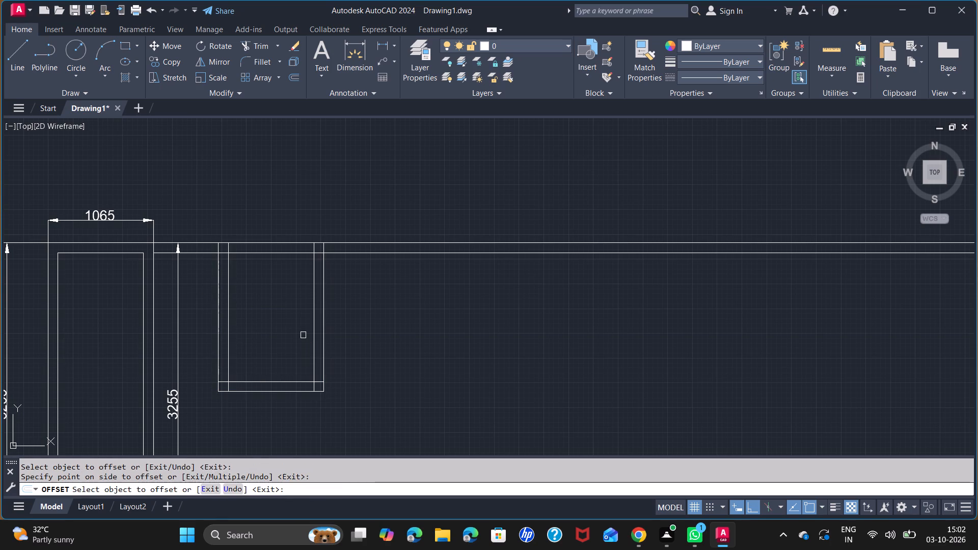
{"action": "key", "text": "space"}
Trim the overlapping inner frame line ends at the eighth window's top corners, including the offset line's stretch toward the seventh window.
{"action": "type", "text": "TR"}
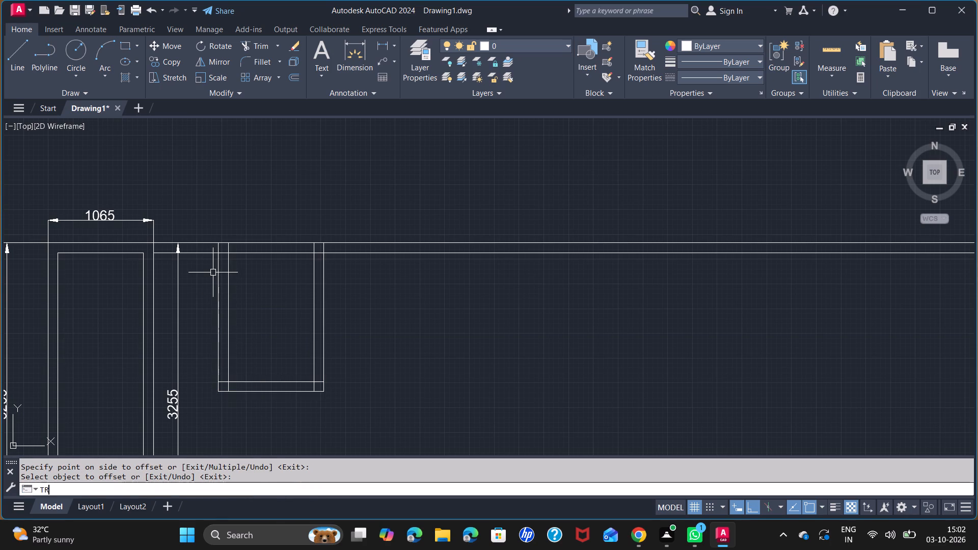
{"action": "key", "text": "Return"}
{"action": "scroll", "coordinate": [212, 244], "scroll_direction": "up", "scroll_amount": 3}
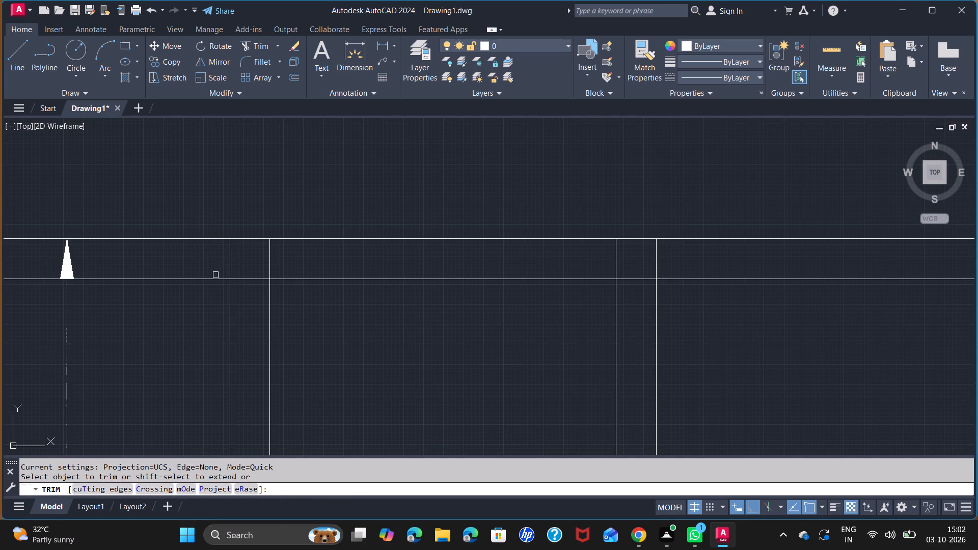
{"action": "left_click", "coordinate": [223, 278]}
{"action": "left_click", "coordinate": [260, 278]}
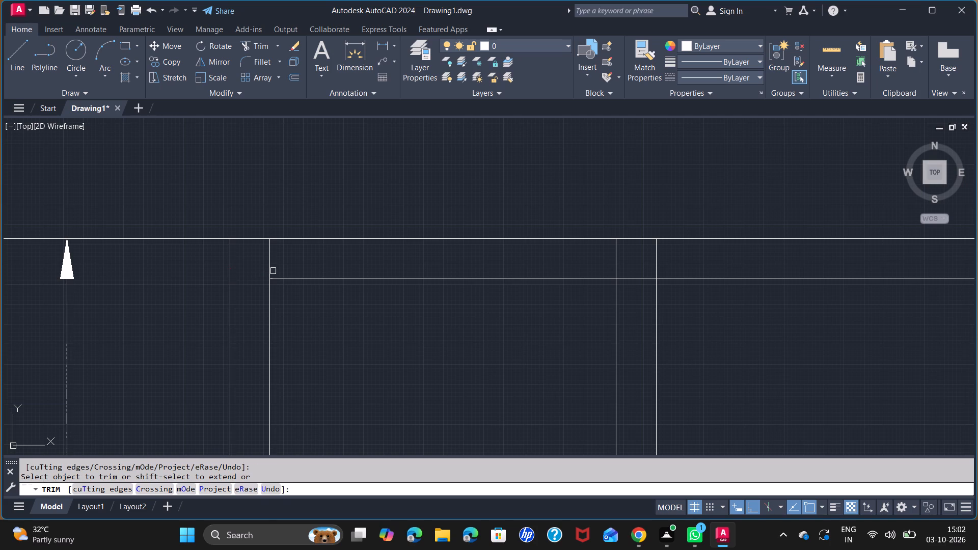
{"action": "left_click", "coordinate": [270, 261]}
{"action": "left_click", "coordinate": [616, 259]}
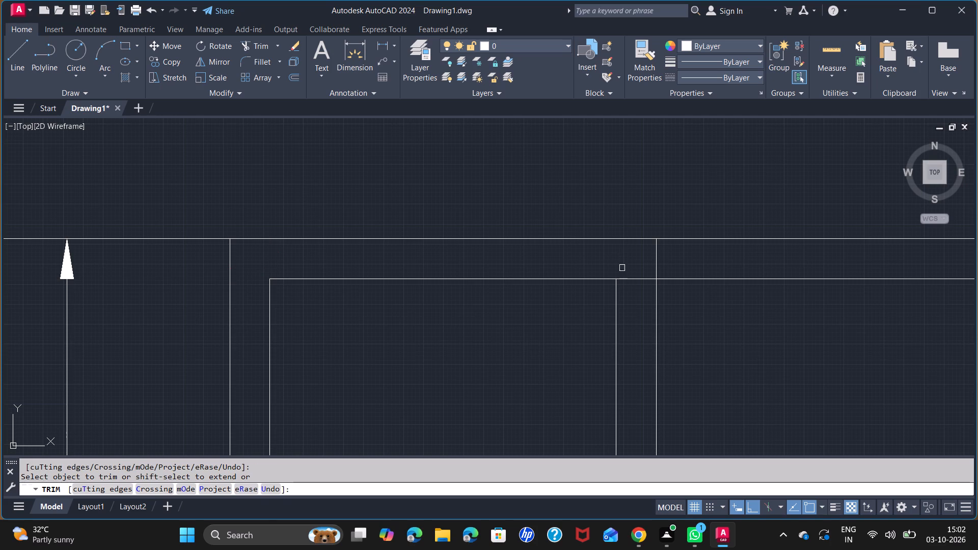
{"action": "left_click", "coordinate": [628, 278]}
Trim the overlapping inner frame line ends at the eighth window's two bottom corners.
{"action": "scroll", "coordinate": [483, 350], "scroll_direction": "down", "scroll_amount": 2}
{"action": "middle_click_drag", "start_coordinate": [476, 356], "coordinate": [430, 189]}
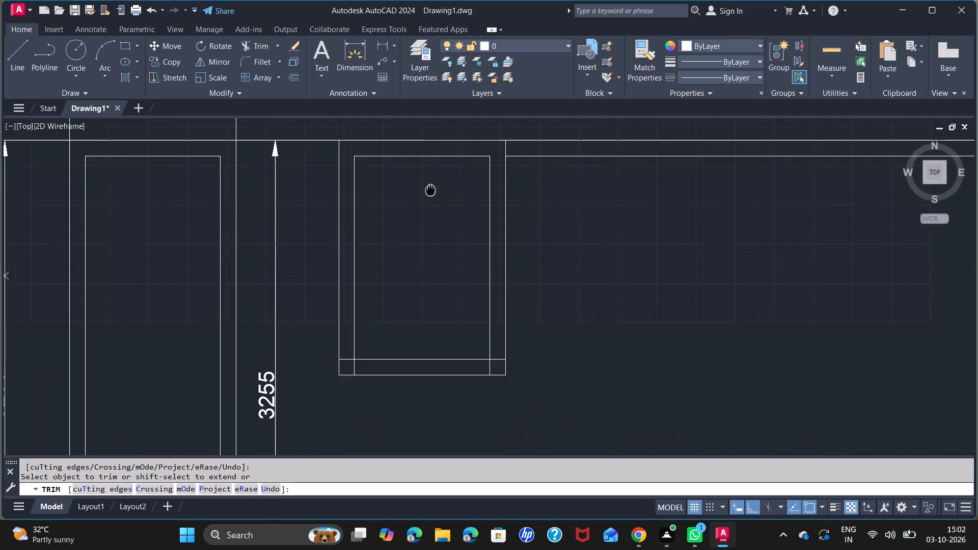
{"action": "middle_click_drag", "start_coordinate": [430, 189], "coordinate": [430, 186]}
{"action": "left_click", "coordinate": [345, 354]}
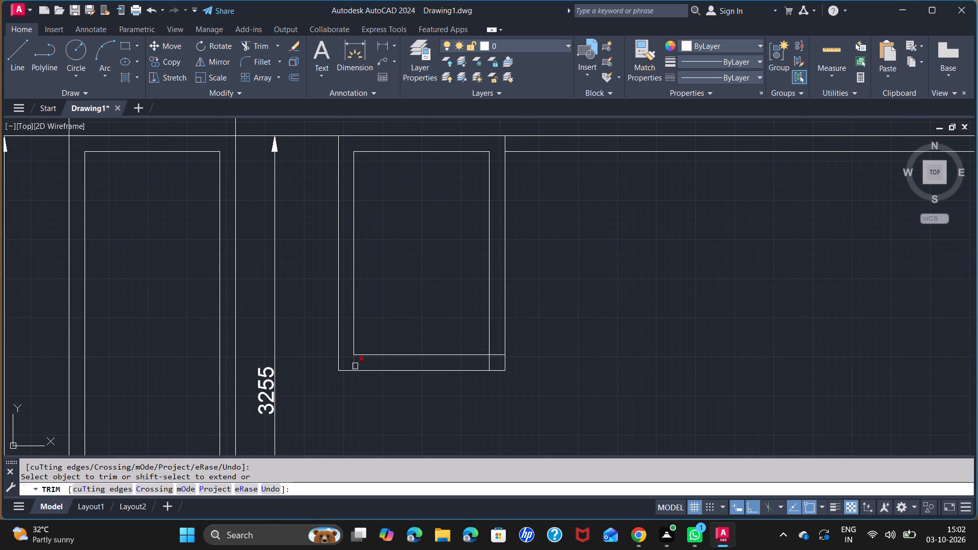
{"action": "left_click", "coordinate": [354, 363]}
{"action": "left_click", "coordinate": [491, 361]}
{"action": "left_click", "coordinate": [499, 357]}
{"action": "key", "text": "space"}
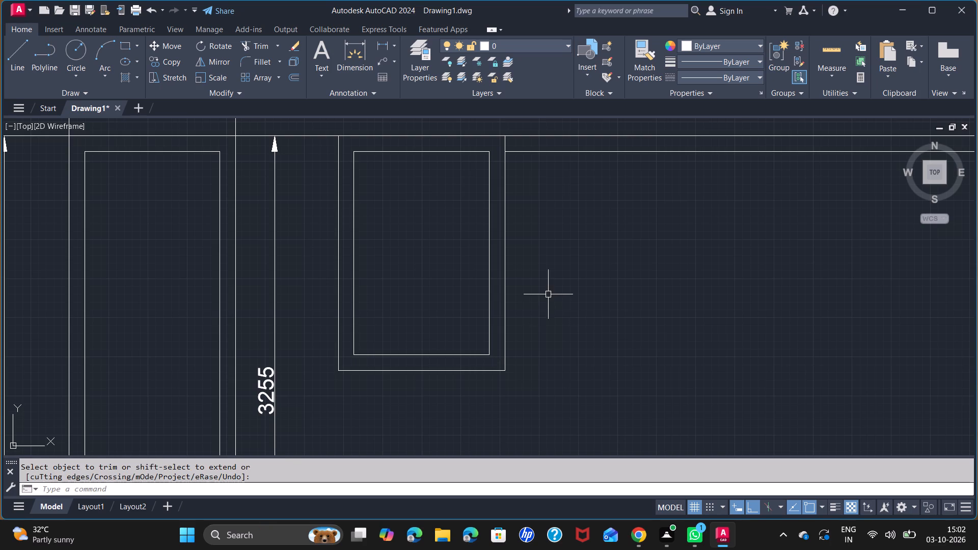
Draw the ninth window's outline with lines from the top line, 1500 high and 1065 wide, beside the eighth window.
{"action": "scroll", "coordinate": [548, 294], "scroll_direction": "down", "scroll_amount": 1}
{"action": "middle_click_drag", "start_coordinate": [548, 294], "coordinate": [359, 310]}
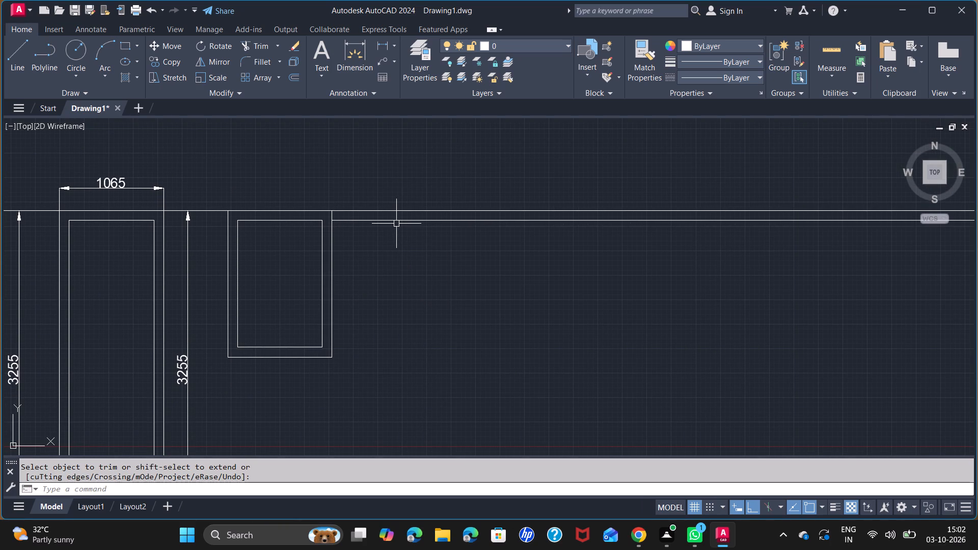
{"action": "key", "text": "l"}
{"action": "key", "text": "Return"}
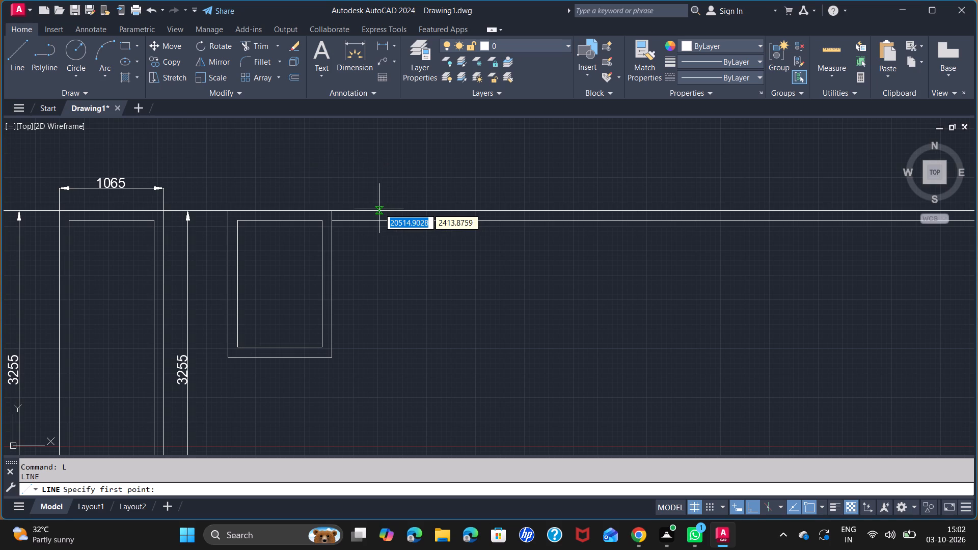
{"action": "left_click", "coordinate": [404, 210]}
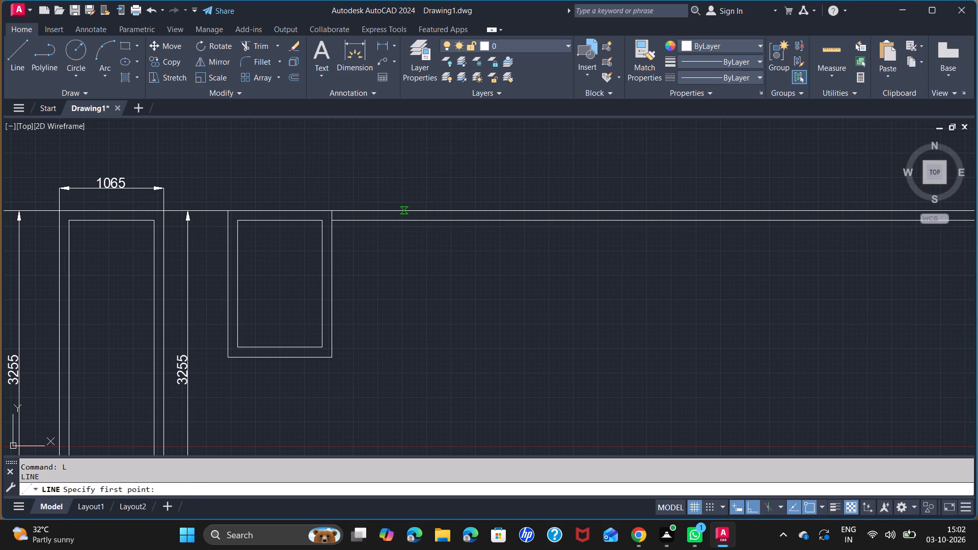
{"action": "type", "text": "1500"}
{"action": "key", "text": "Return"}
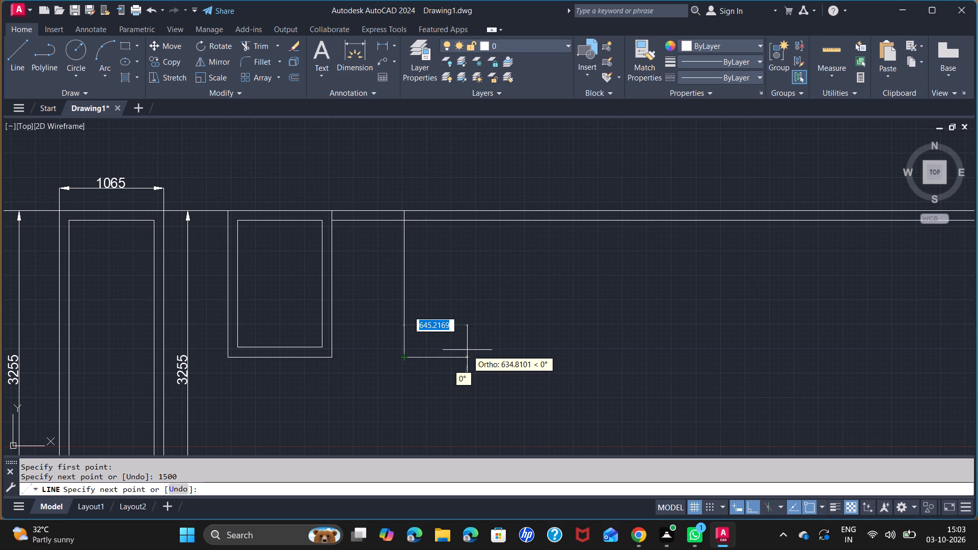
{"action": "type", "text": "1065"}
{"action": "key", "text": "Return"}
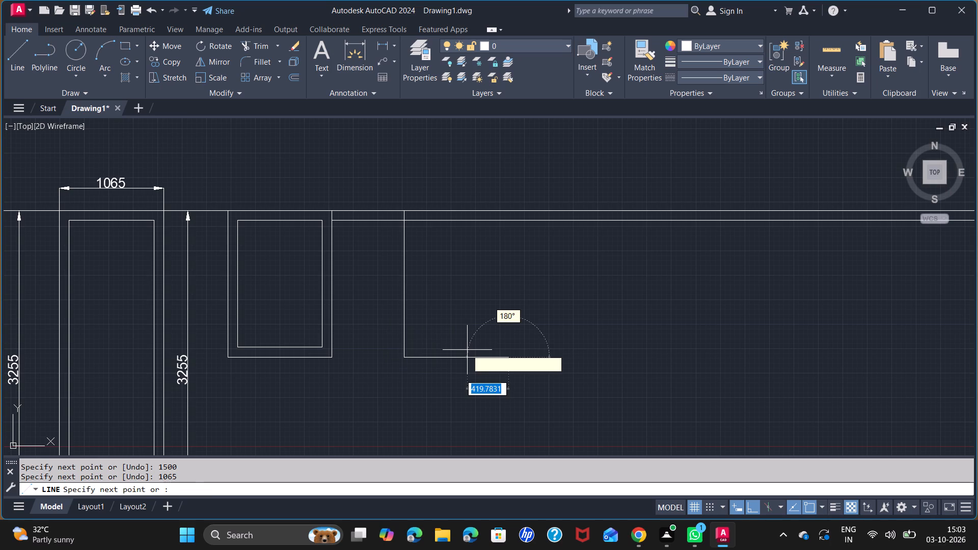
{"action": "left_click", "coordinate": [510, 207]}
{"action": "key", "text": "space"}
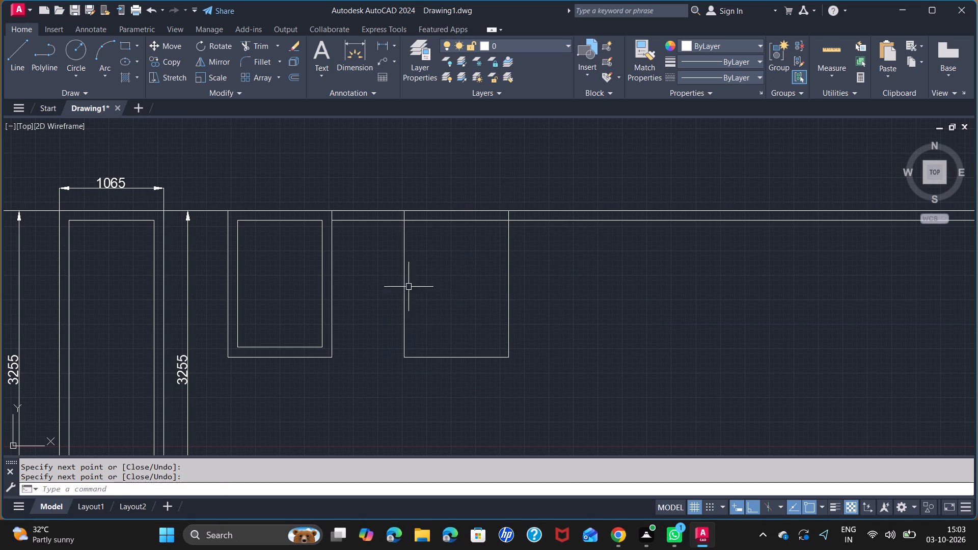
Offset the ninth window's two side lines and bottom line inward by 100 to form the inner frame.
{"action": "type", "text": "OF"}
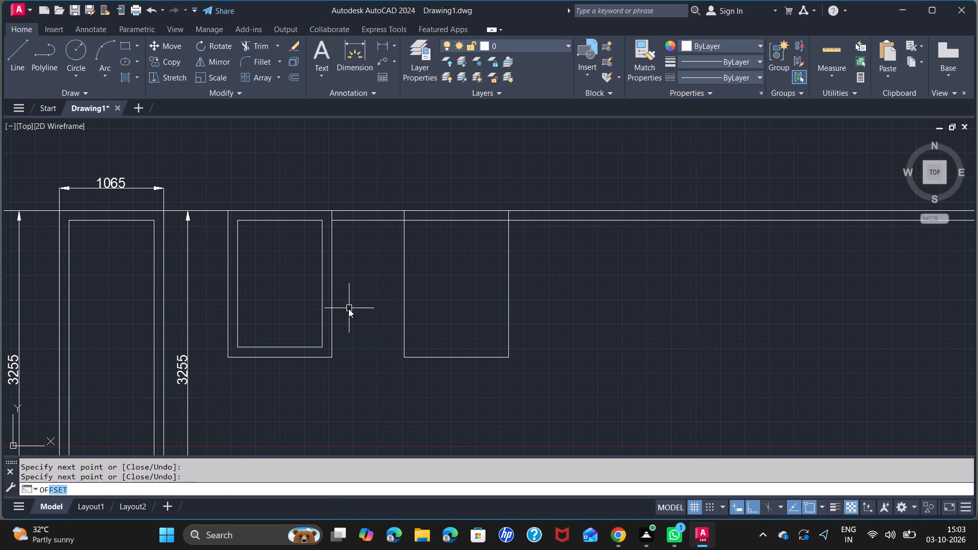
{"action": "key", "text": "Return"}
{"action": "type", "text": "100"}
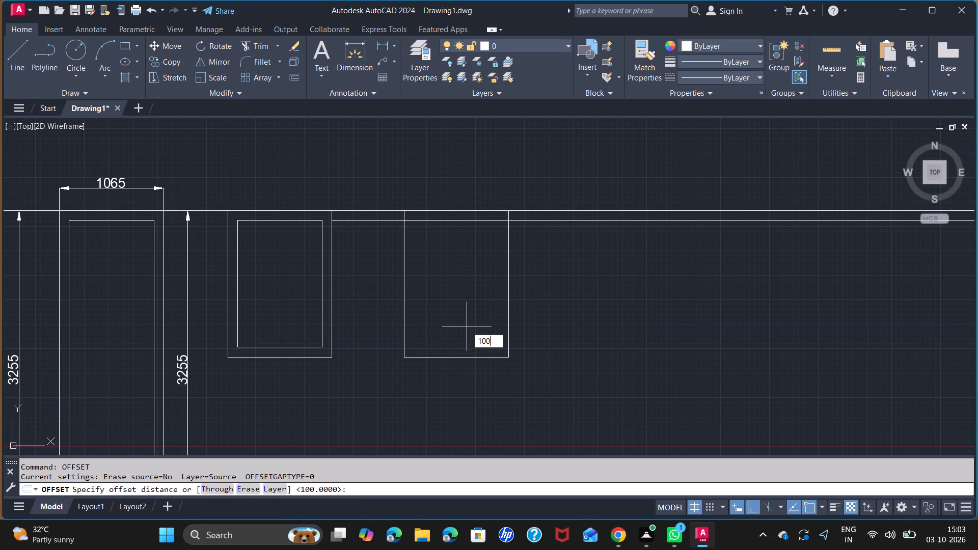
{"action": "key", "text": "Return"}
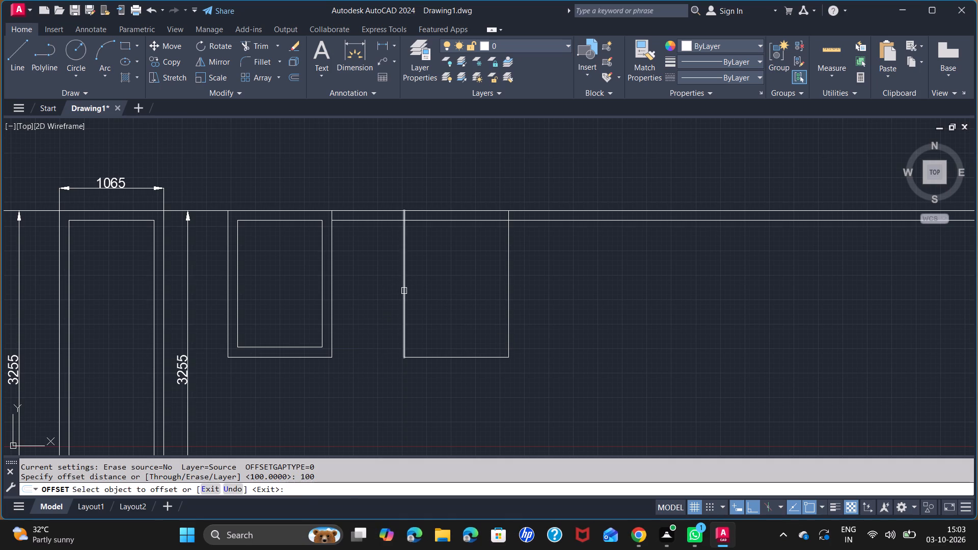
{"action": "left_click", "coordinate": [407, 292]}
{"action": "left_click", "coordinate": [418, 299]}
{"action": "left_click", "coordinate": [420, 360]}
{"action": "left_click", "coordinate": [431, 337]}
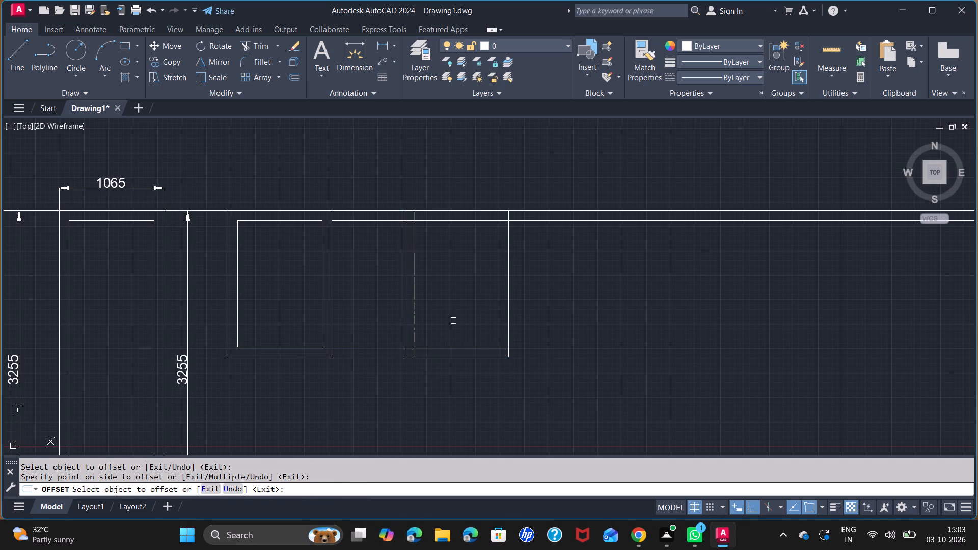
{"action": "left_click", "coordinate": [509, 283]}
{"action": "left_click", "coordinate": [449, 285]}
{"action": "key", "text": "space"}
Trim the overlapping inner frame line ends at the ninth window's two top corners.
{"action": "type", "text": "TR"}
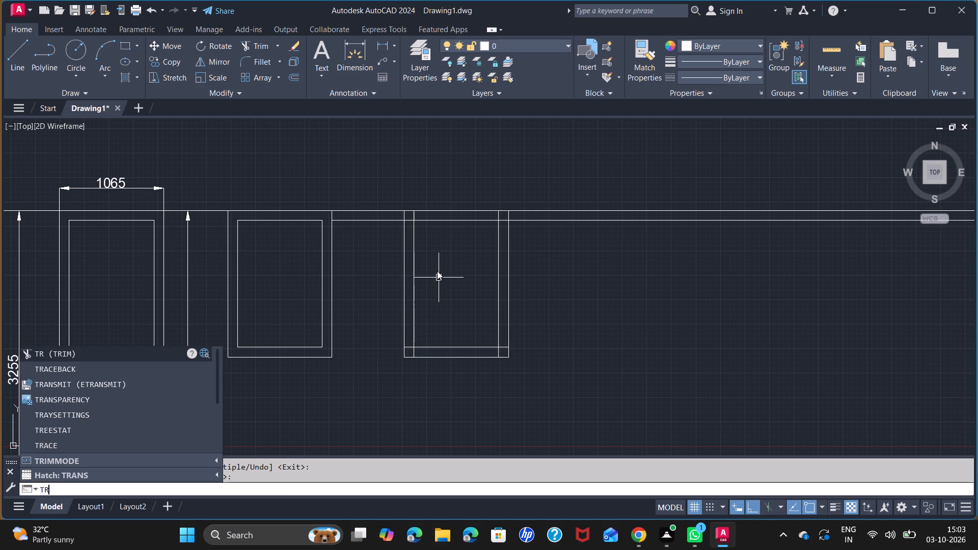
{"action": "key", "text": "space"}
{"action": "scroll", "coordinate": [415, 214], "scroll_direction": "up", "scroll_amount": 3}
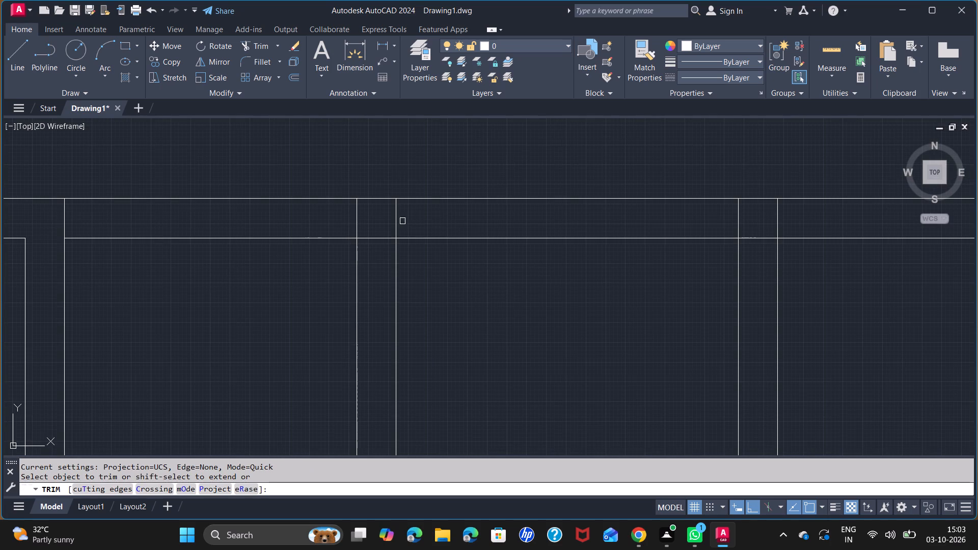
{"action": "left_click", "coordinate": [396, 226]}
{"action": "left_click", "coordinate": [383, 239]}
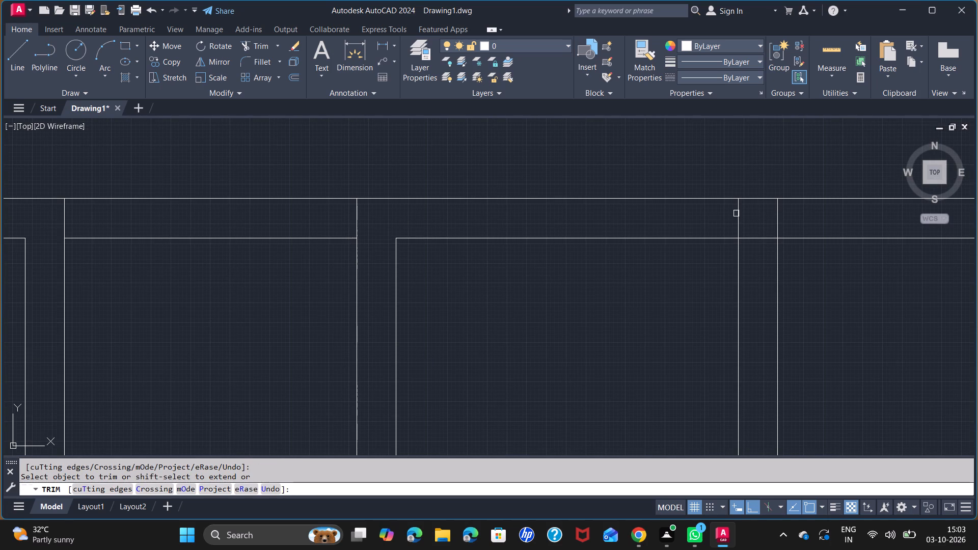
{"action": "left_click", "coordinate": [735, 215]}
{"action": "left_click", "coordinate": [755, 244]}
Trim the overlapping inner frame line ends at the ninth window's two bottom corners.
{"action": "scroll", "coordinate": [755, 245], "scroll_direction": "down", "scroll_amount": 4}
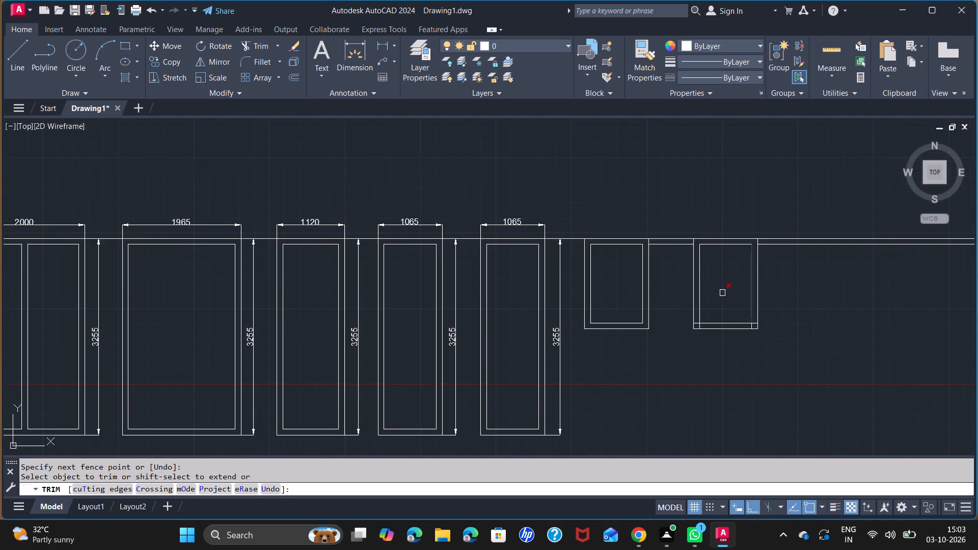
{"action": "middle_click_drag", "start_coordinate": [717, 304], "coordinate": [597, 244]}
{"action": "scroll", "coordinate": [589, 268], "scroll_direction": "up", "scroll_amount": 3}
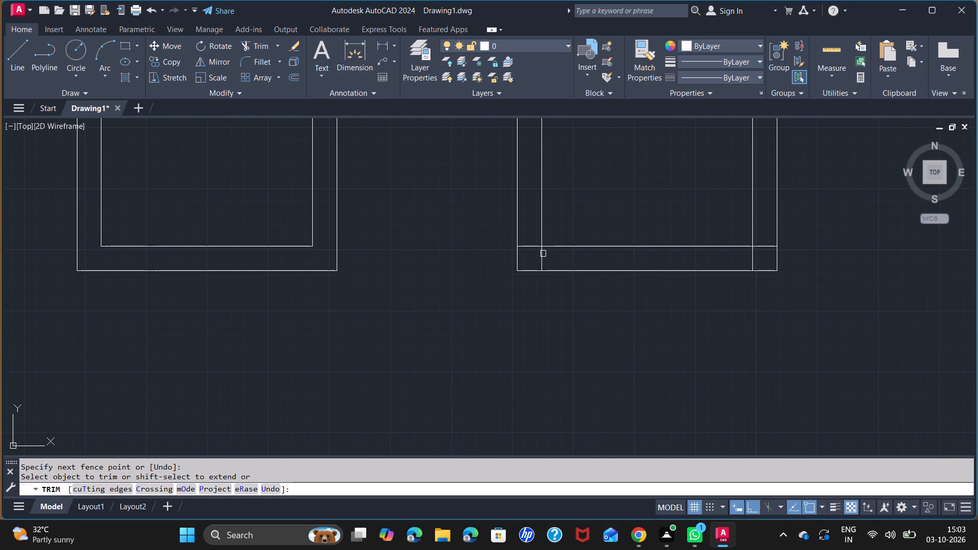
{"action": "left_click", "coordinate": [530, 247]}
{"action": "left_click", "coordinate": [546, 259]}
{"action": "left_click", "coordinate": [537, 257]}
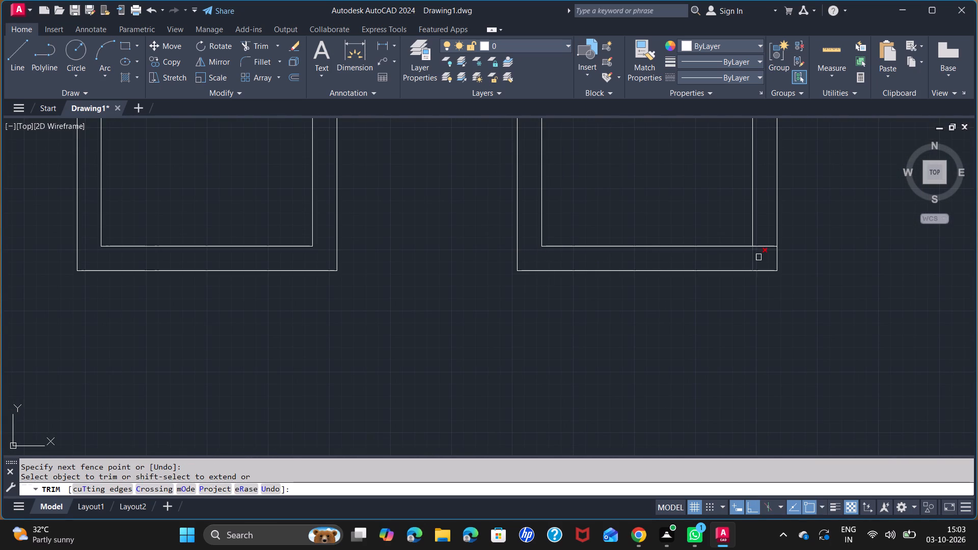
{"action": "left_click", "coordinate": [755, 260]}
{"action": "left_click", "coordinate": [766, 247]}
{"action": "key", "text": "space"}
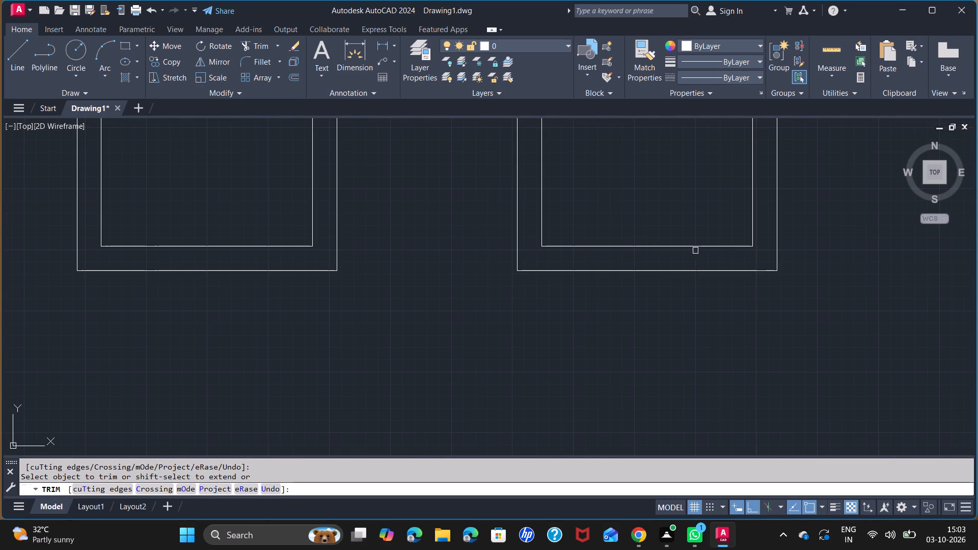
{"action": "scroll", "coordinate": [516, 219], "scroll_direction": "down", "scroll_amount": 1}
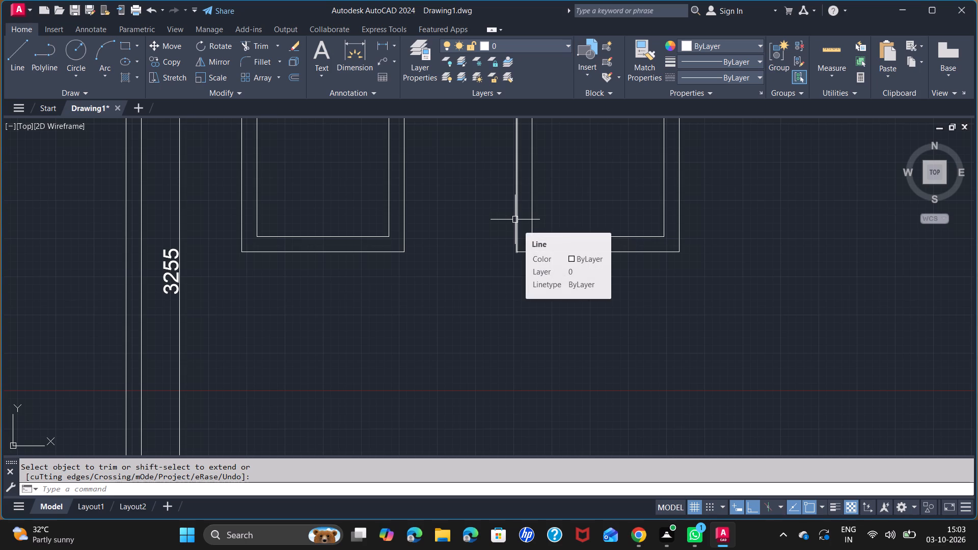
Undo the ninth window completely, including its corner trims, inner frame offsets and outline lines.
{"action": "key", "text": "space"}
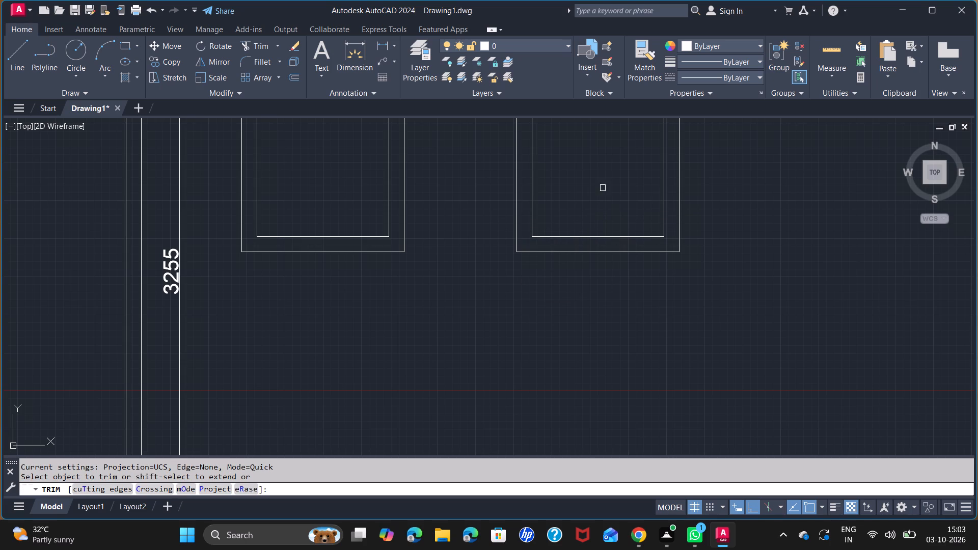
{"action": "middle_click_drag", "start_coordinate": [597, 196], "coordinate": [410, 318]}
{"action": "scroll", "coordinate": [410, 318], "scroll_direction": "down", "scroll_amount": 1}
{"action": "key", "text": "ctrl+z"}
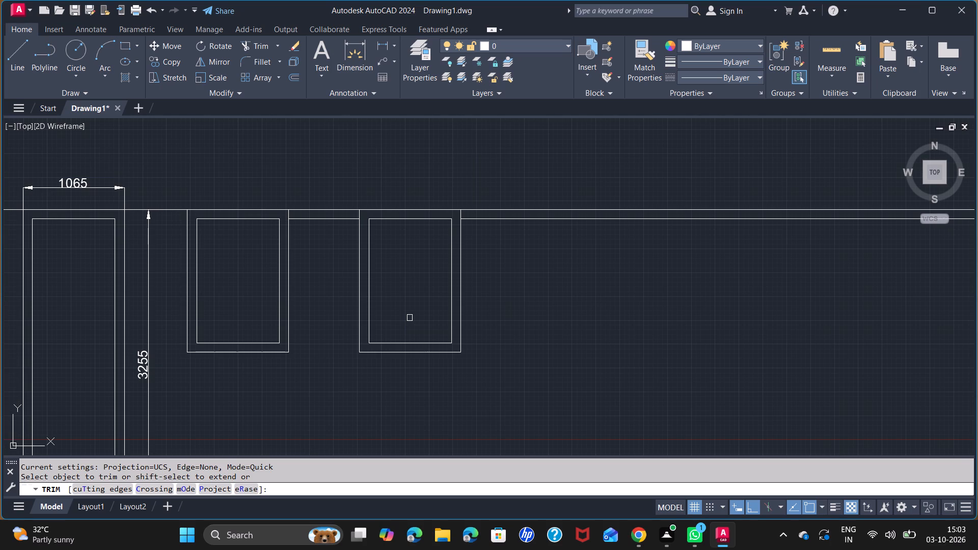
{"action": "key", "text": "Escape"}
{"action": "key", "text": "Escape"}
{"action": "key", "text": "Escape"}
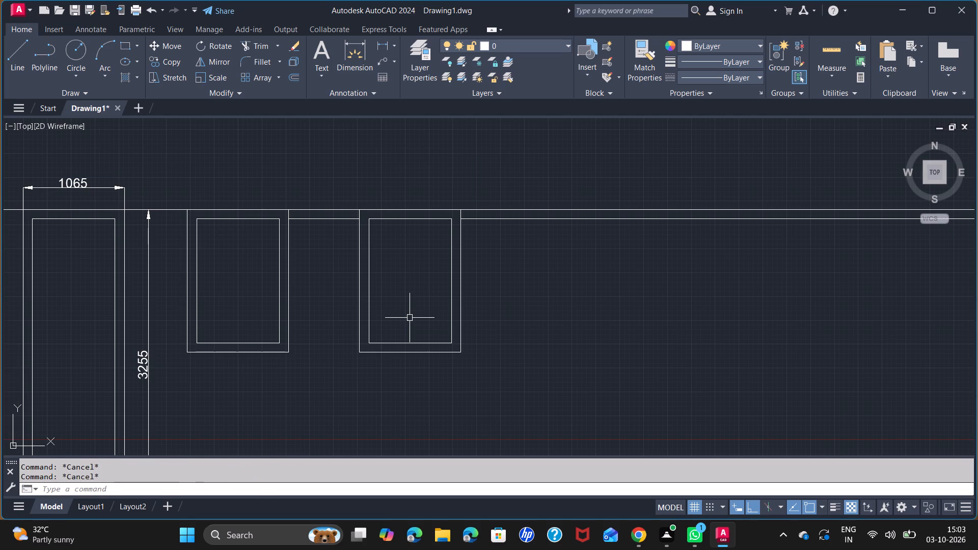
{"action": "key", "text": "ctrl+z"}
{"action": "key", "text": "ctrl+z"}
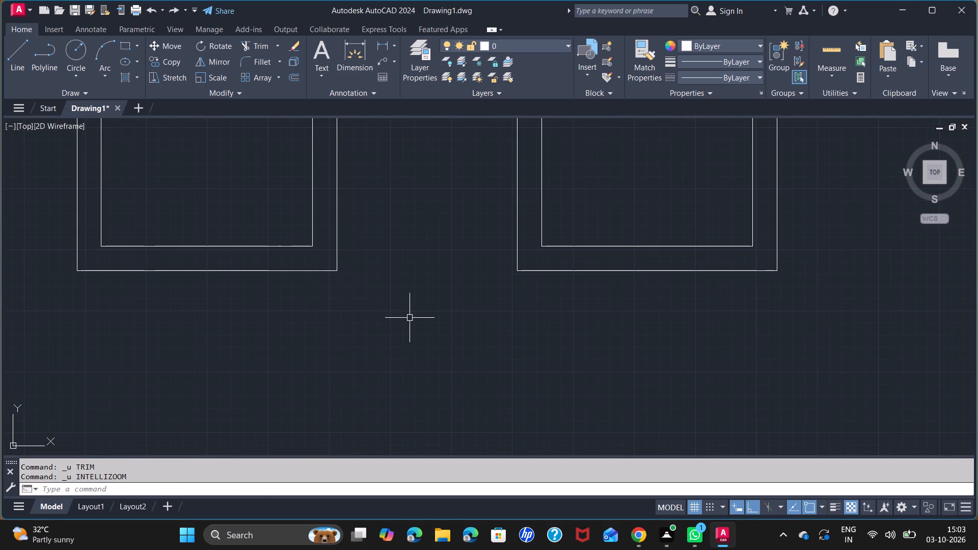
{"action": "key", "text": "ctrl+z"}
{"action": "key", "text": "ctrl+z"}
{"action": "key", "text": "ctrl+z"}
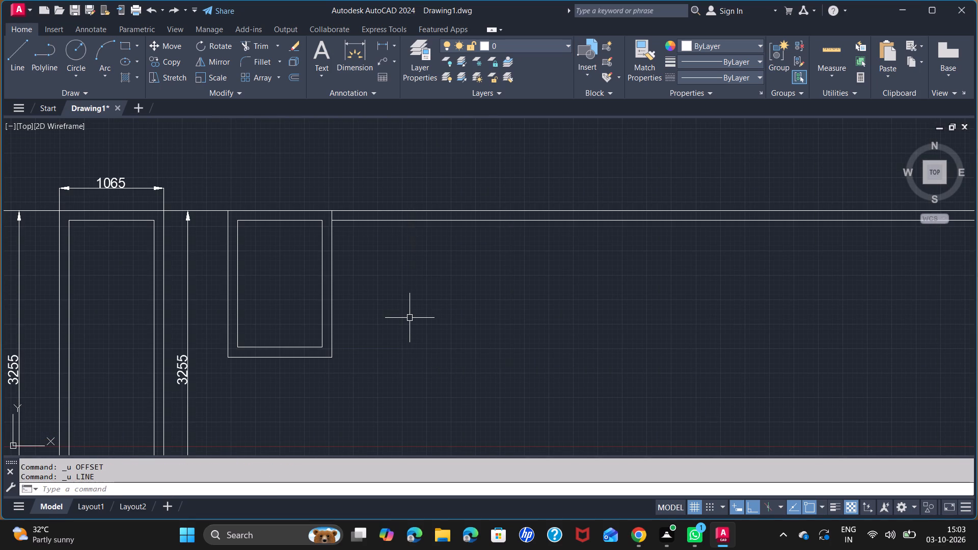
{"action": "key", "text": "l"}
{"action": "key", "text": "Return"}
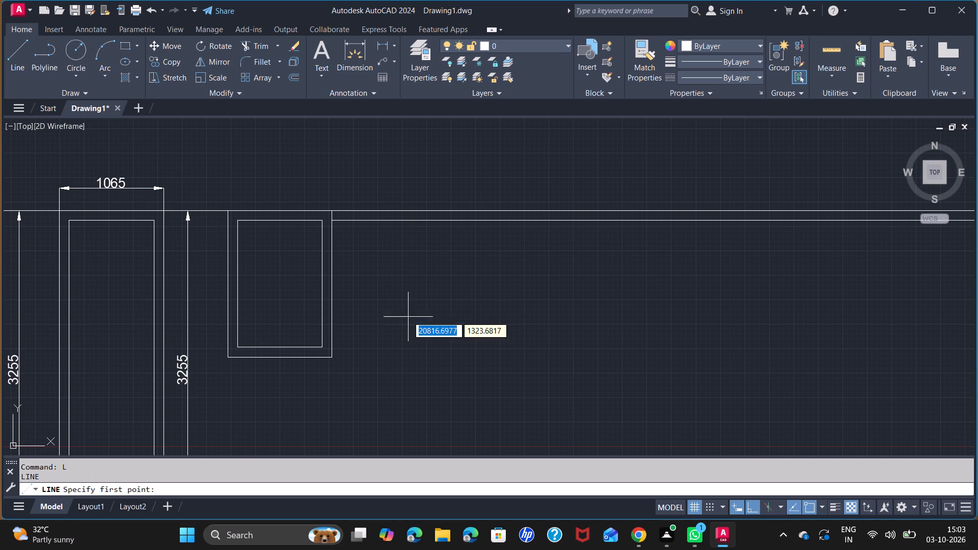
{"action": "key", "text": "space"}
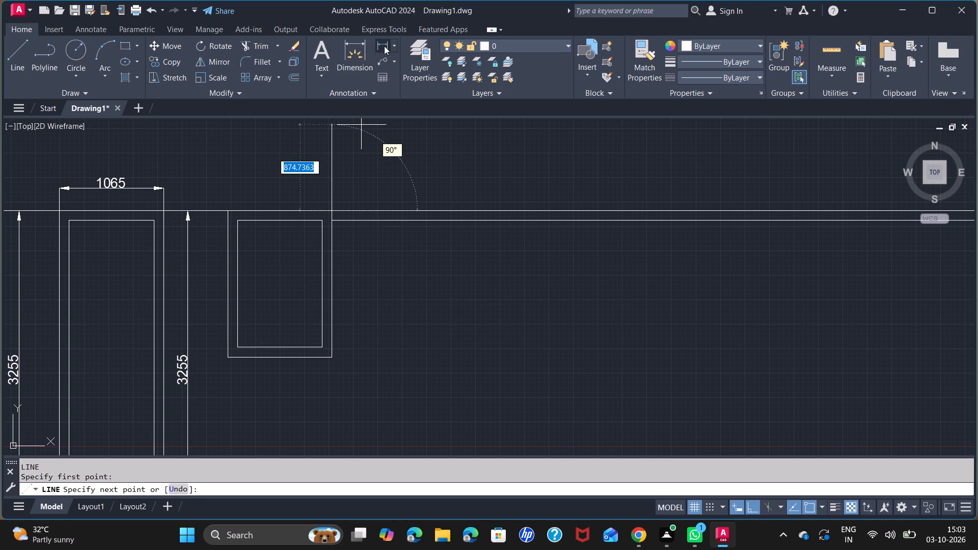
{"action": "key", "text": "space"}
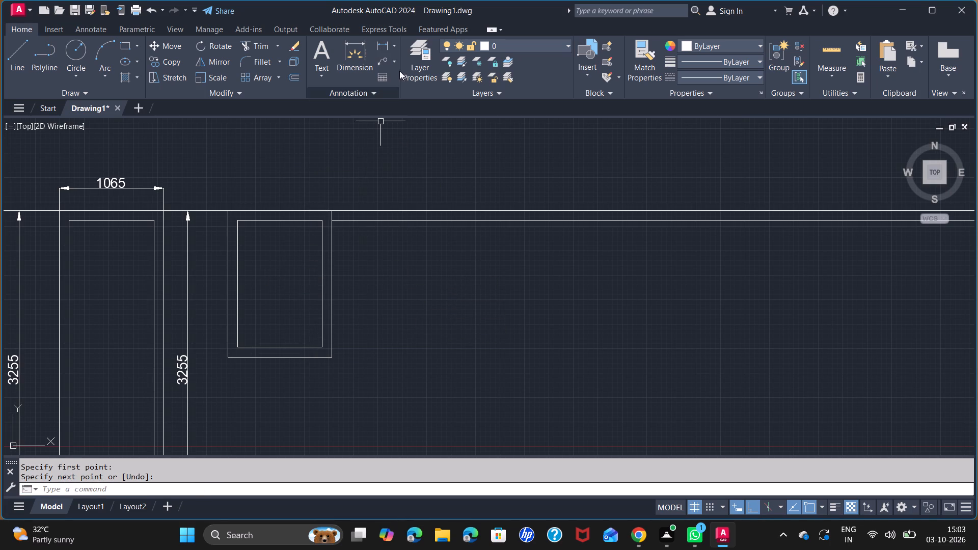
Add linear dimensions for the eighth window's width, level with the neighbouring width dimension, and for its height beside its outer side.
{"action": "left_click", "coordinate": [386, 46]}
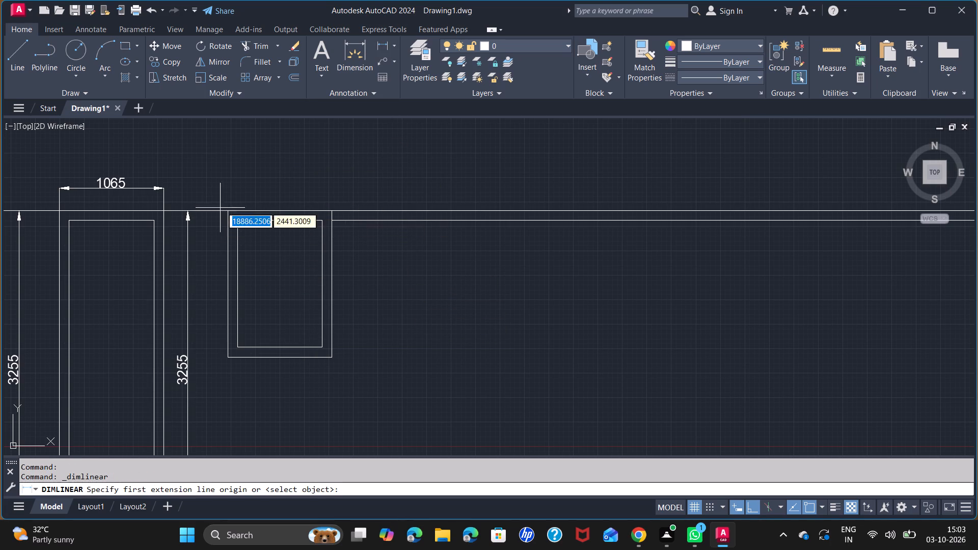
{"action": "left_click", "coordinate": [225, 207]}
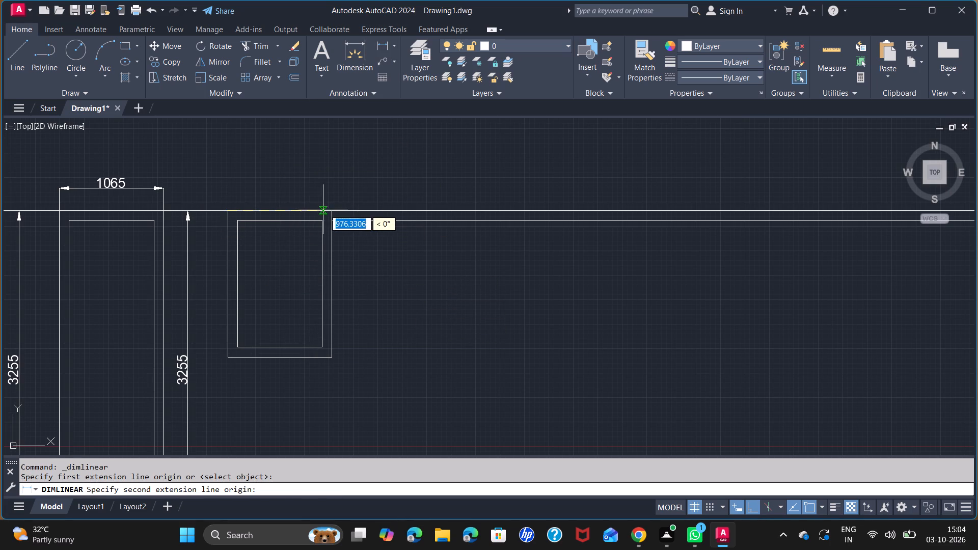
{"action": "left_click", "coordinate": [333, 209]}
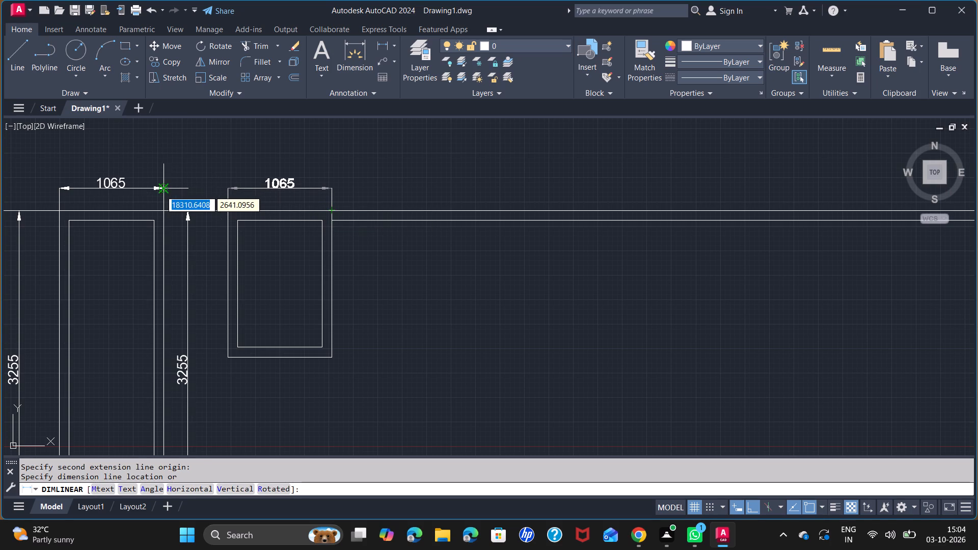
{"action": "left_click", "coordinate": [160, 190]}
{"action": "key", "text": "space"}
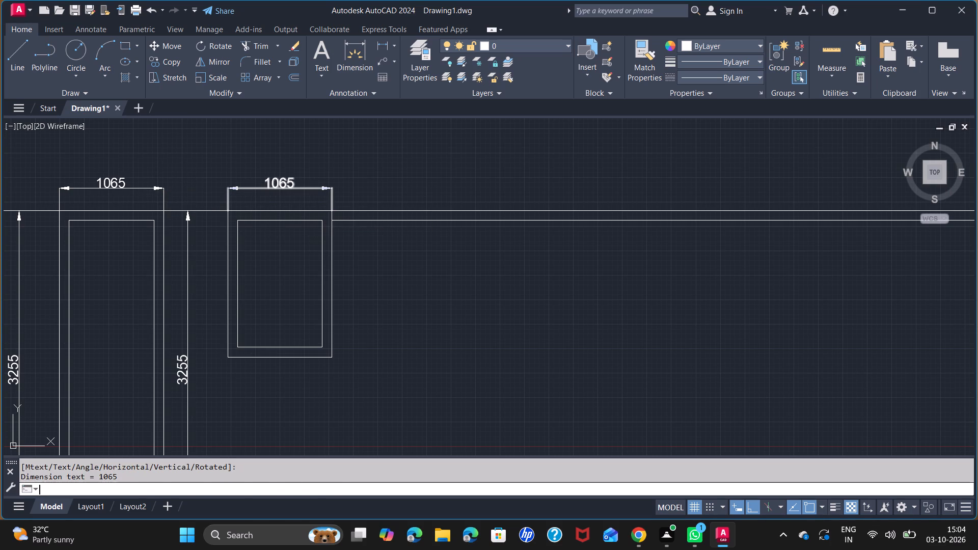
{"action": "left_click", "coordinate": [330, 211]}
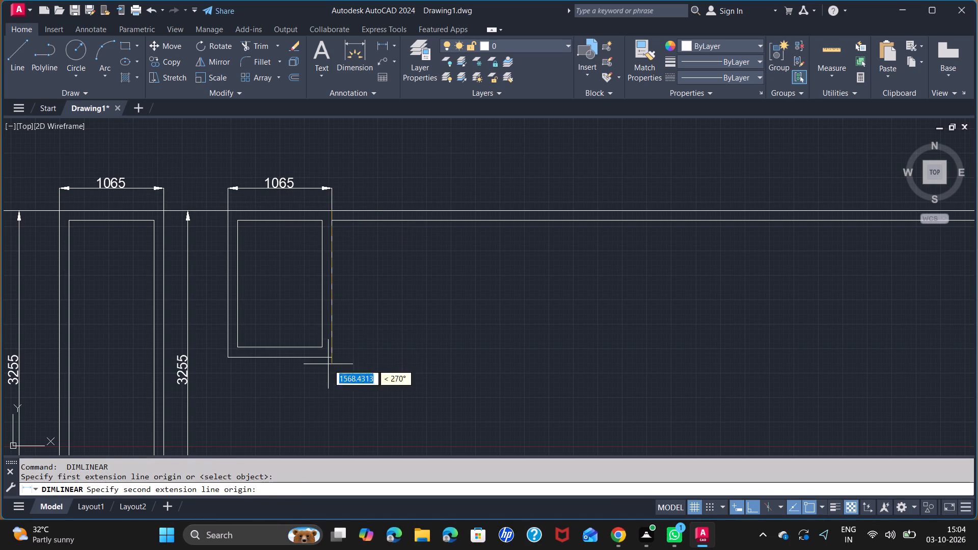
{"action": "left_click", "coordinate": [330, 360]}
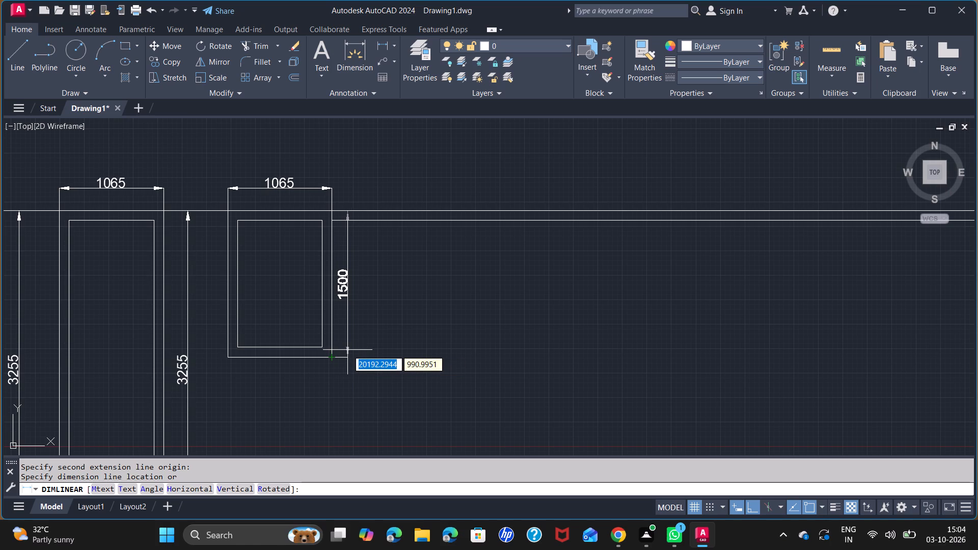
{"action": "left_click", "coordinate": [347, 350]}
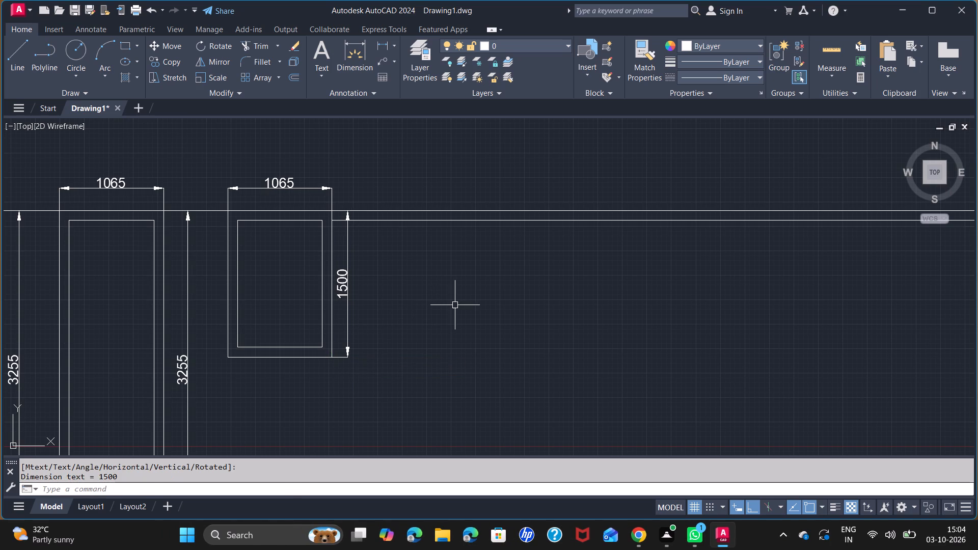
{"action": "key", "text": "space"}
{"action": "key", "text": "Escape"}
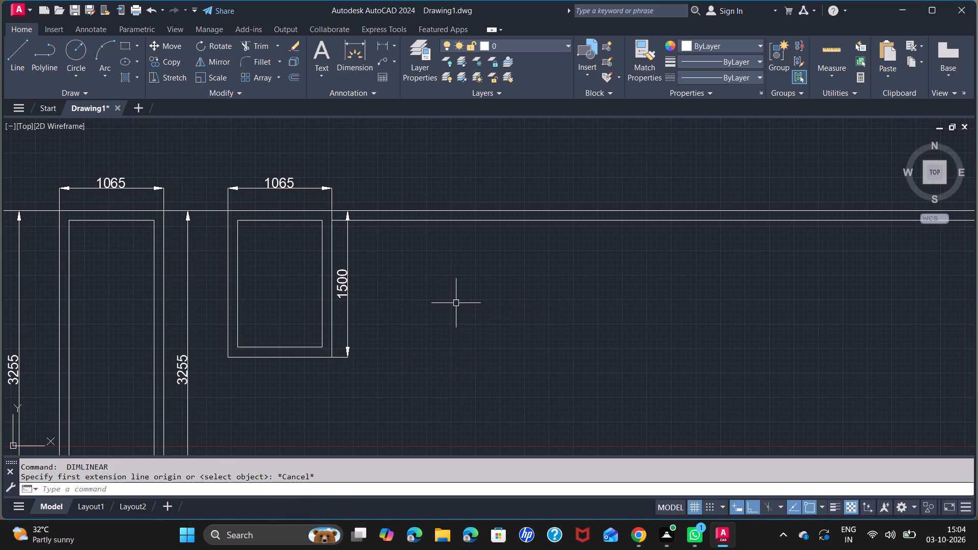
Draw the ninth window's outline with lines from the top line, 1500 high and 1525 wide, beside the eighth window's height dimension.
{"action": "middle_click_drag", "start_coordinate": [455, 301], "coordinate": [373, 312]}
{"action": "key", "text": "l"}
{"action": "key", "text": "Return"}
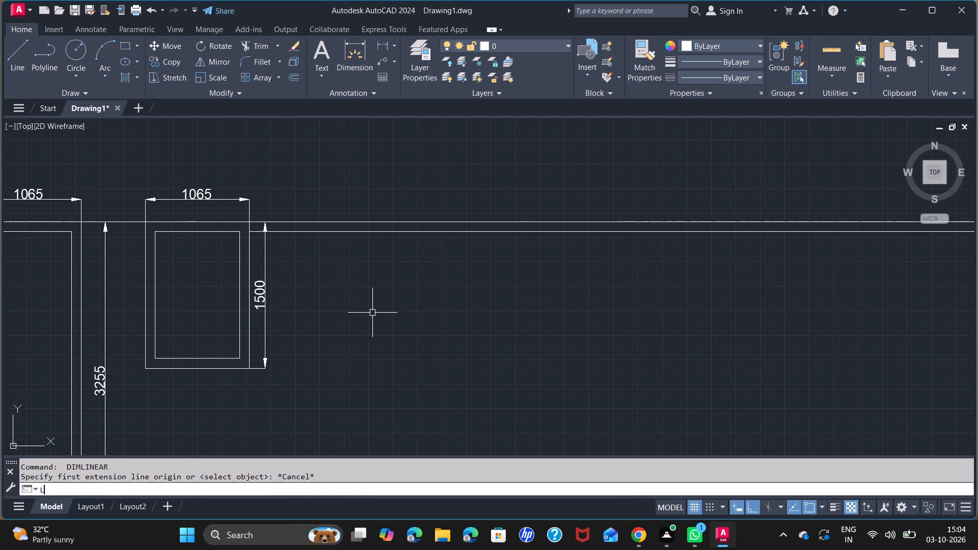
{"action": "left_click", "coordinate": [294, 222]}
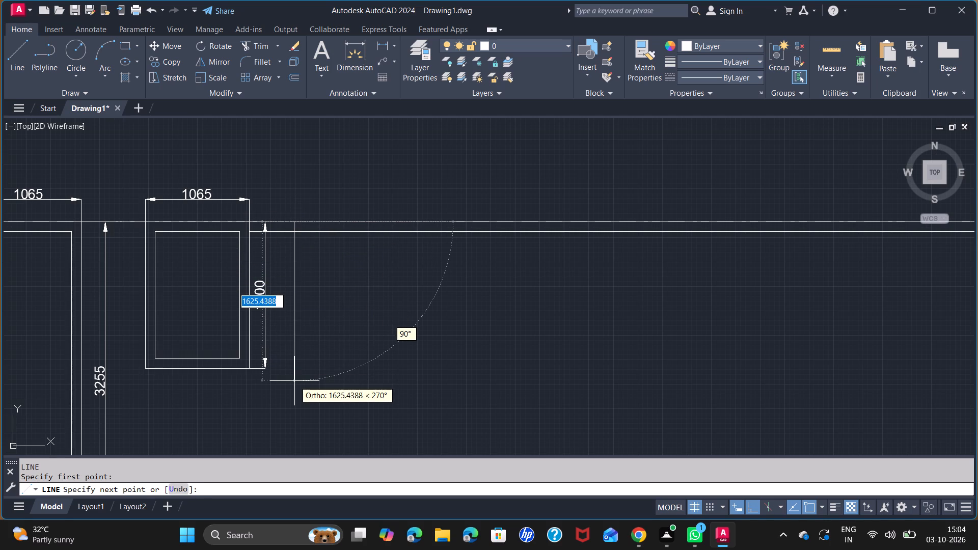
{"action": "type", "text": "1500"}
{"action": "key", "text": "Return"}
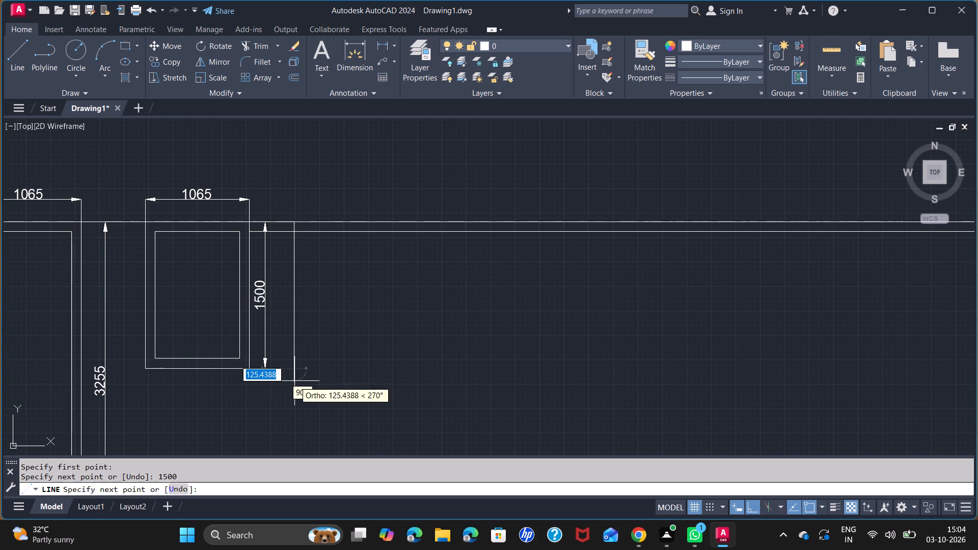
{"action": "type", "text": "1525"}
{"action": "key", "text": "Return"}
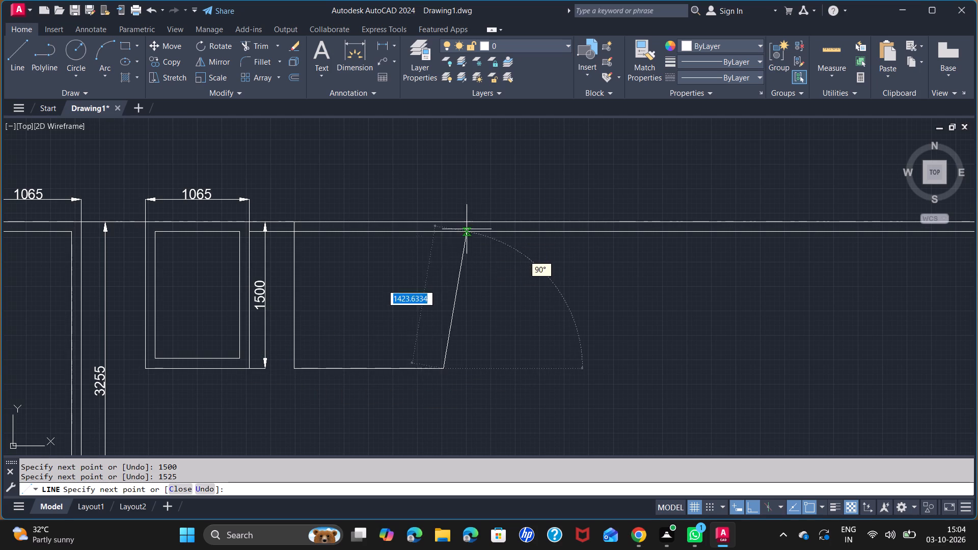
{"action": "left_click", "coordinate": [440, 222]}
{"action": "key", "text": "space"}
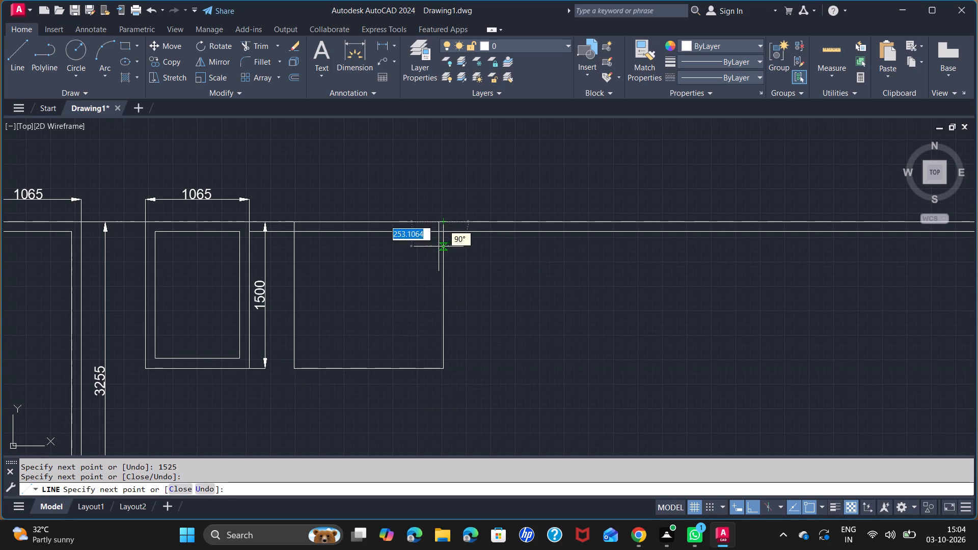
Offset the ninth window's two side lines and bottom line inward by 100 to form the inner frame.
{"action": "type", "text": "OF"}
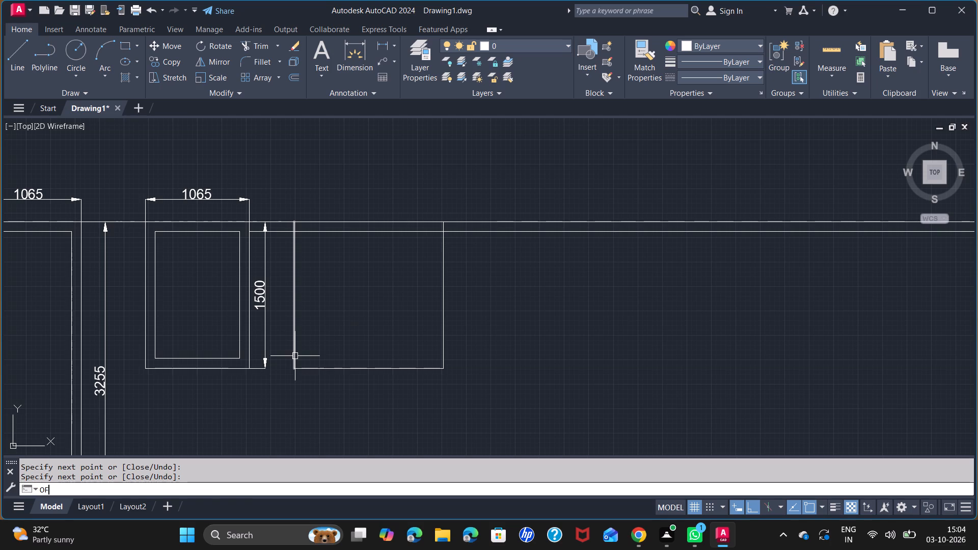
{"action": "key", "text": "Return"}
{"action": "type", "text": "100"}
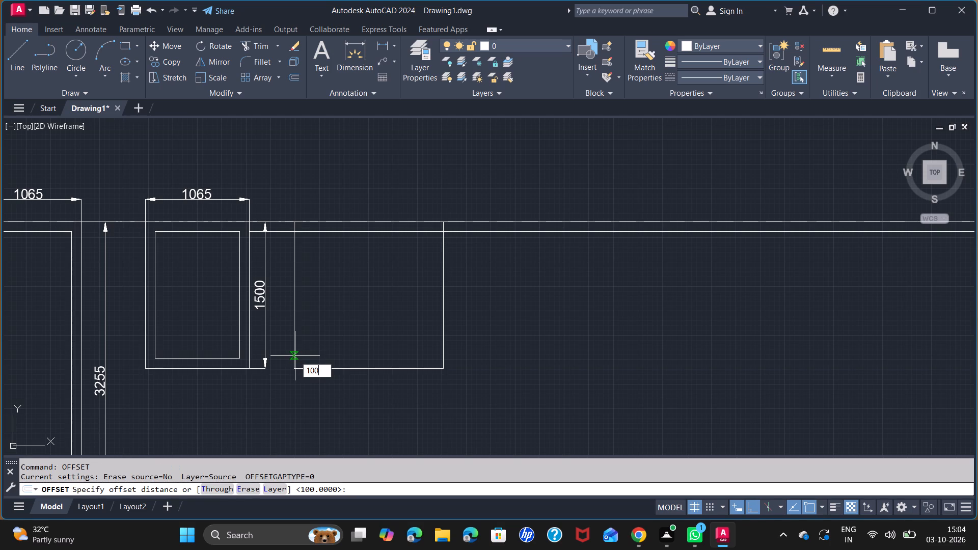
{"action": "key", "text": "Return"}
{"action": "left_click", "coordinate": [295, 352]}
{"action": "left_click", "coordinate": [315, 348]}
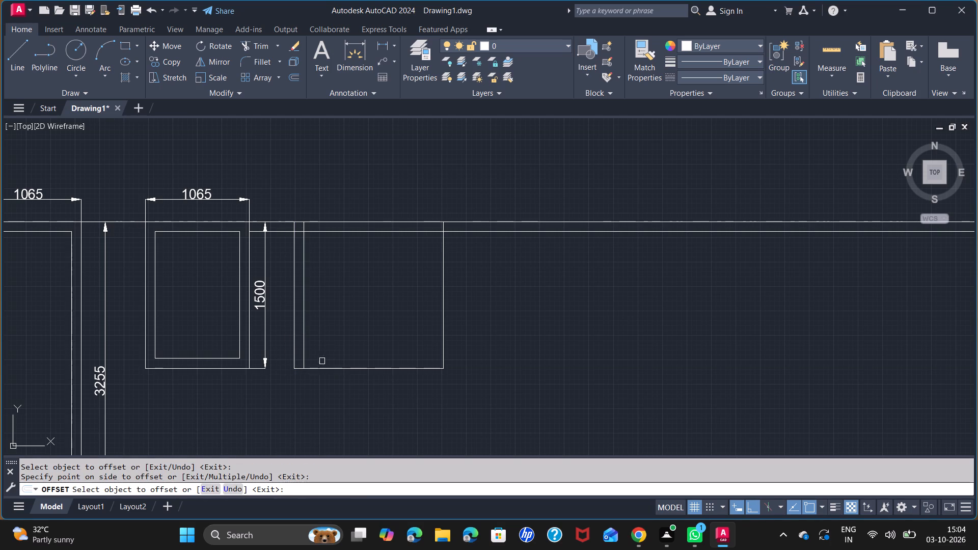
{"action": "left_click", "coordinate": [328, 371]}
{"action": "left_click", "coordinate": [327, 354]}
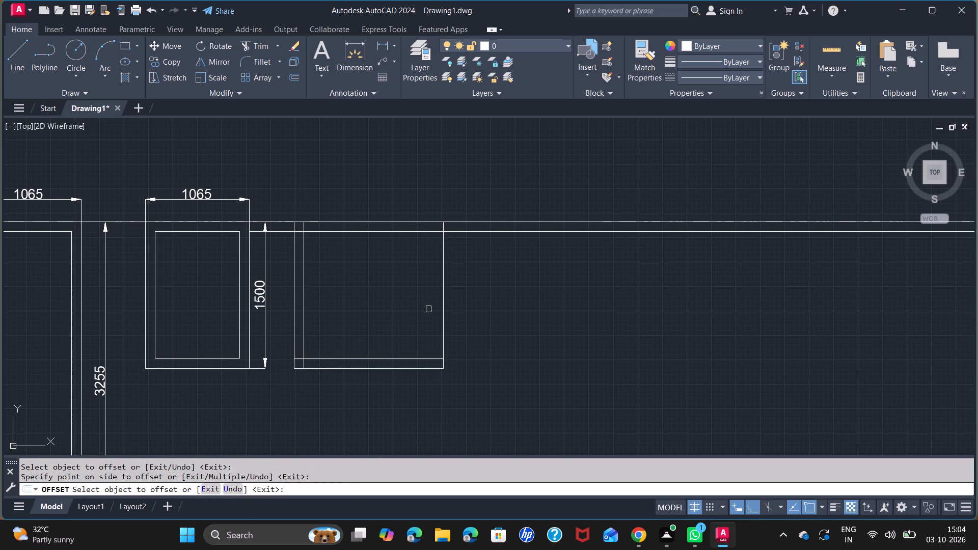
{"action": "left_click", "coordinate": [443, 297]}
{"action": "left_click", "coordinate": [411, 306]}
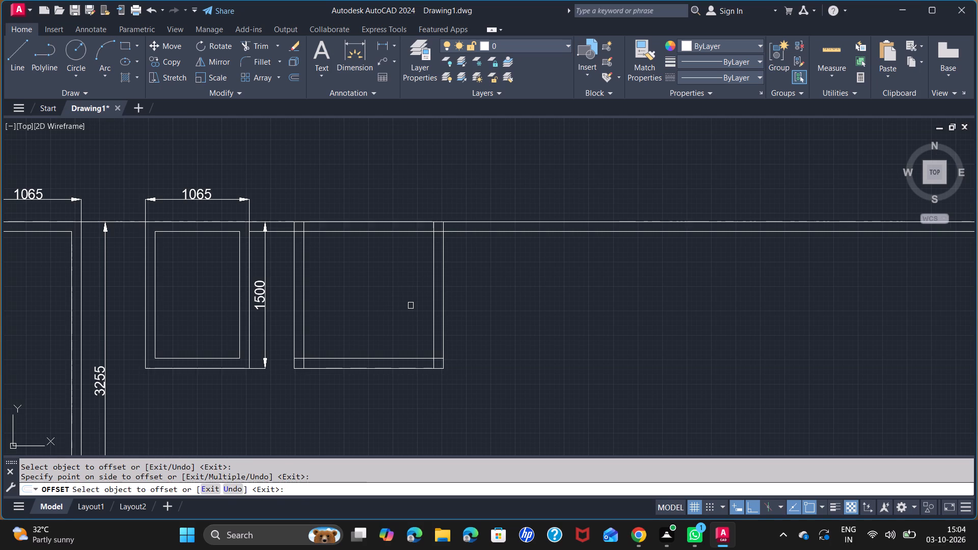
{"action": "key", "text": "space"}
Draw a vertical centre line in the ninth window from the inner bottom line's midpoint up to the lower top line.
{"action": "key", "text": "l"}
{"action": "key", "text": "Return"}
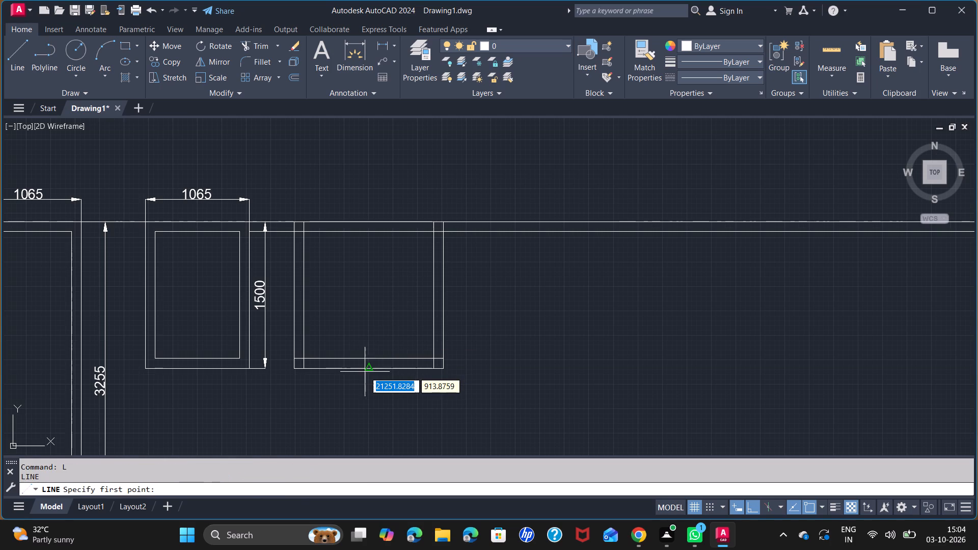
{"action": "left_click", "coordinate": [367, 356]}
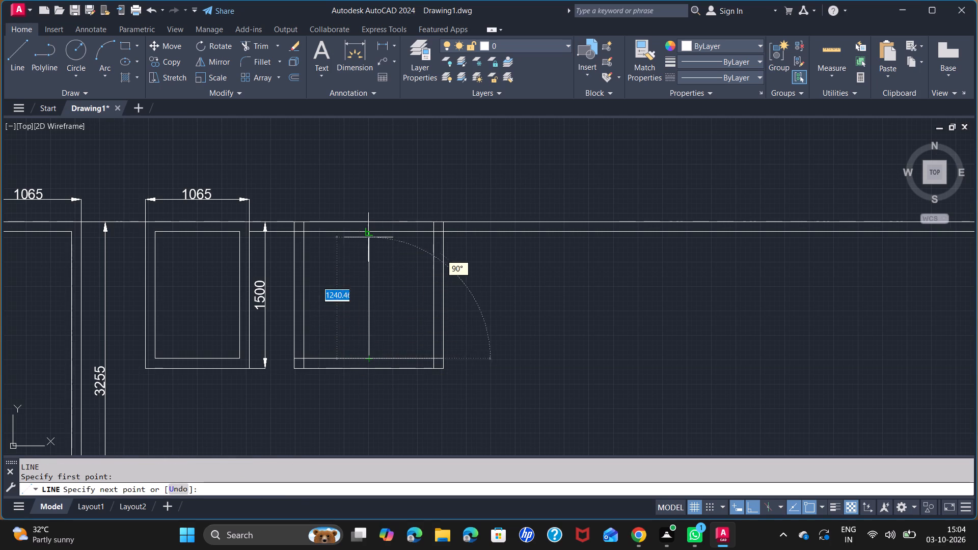
{"action": "left_click", "coordinate": [368, 233]}
{"action": "key", "text": "space"}
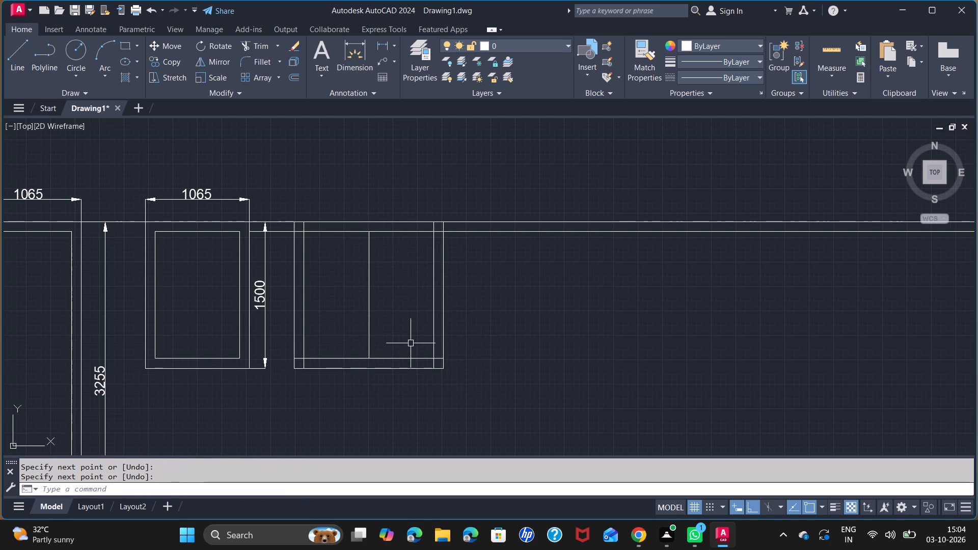
Offset the ninth window's centre line by 50 to both sides for the mullion and delete the centre line.
{"action": "key", "text": "o"}
{"action": "key", "text": "f"}
{"action": "key", "text": "Return"}
{"action": "type", "text": "50"}
{"action": "key", "text": "Return"}
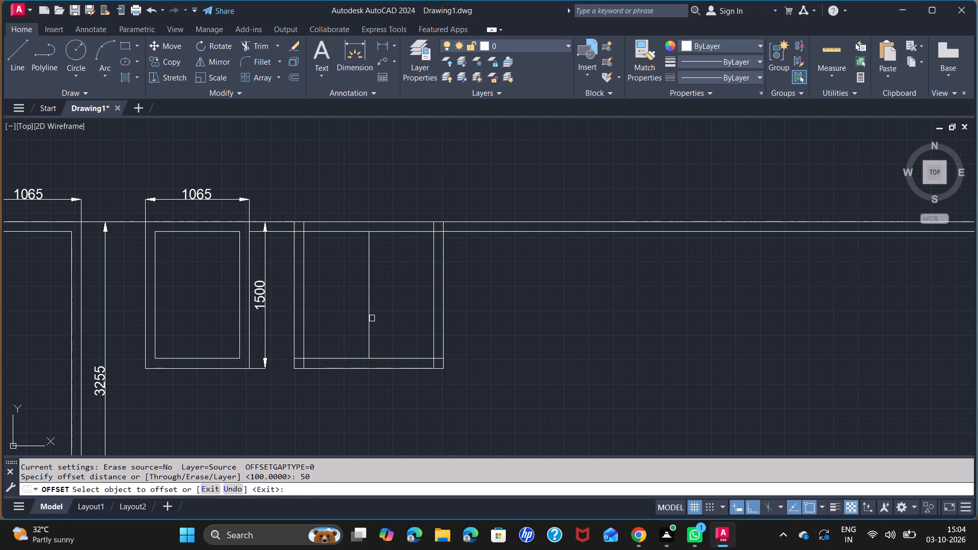
{"action": "left_click", "coordinate": [369, 313]}
{"action": "left_click", "coordinate": [389, 315]}
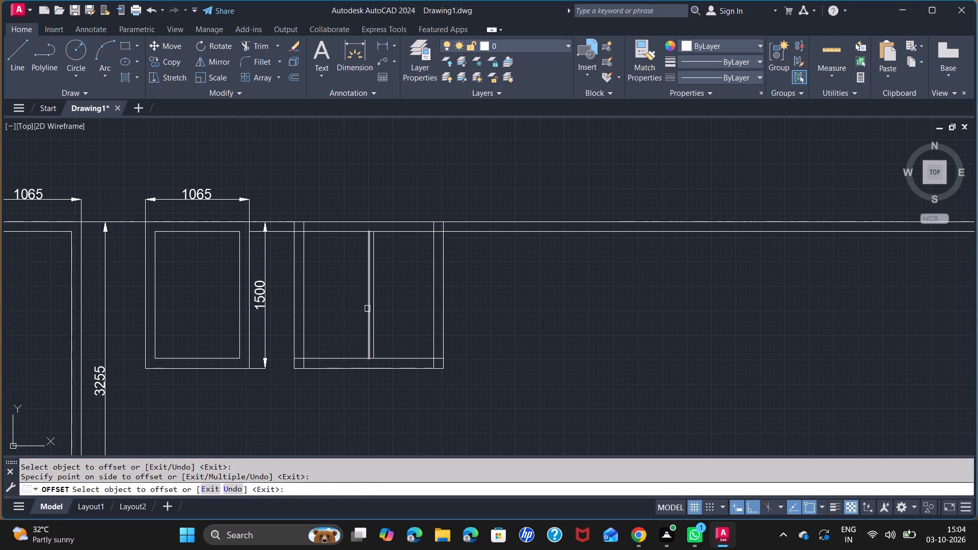
{"action": "left_click", "coordinate": [367, 309]}
{"action": "left_click", "coordinate": [356, 306]}
{"action": "key", "text": "space"}
{"action": "scroll", "coordinate": [355, 312], "scroll_direction": "up", "scroll_amount": 1}
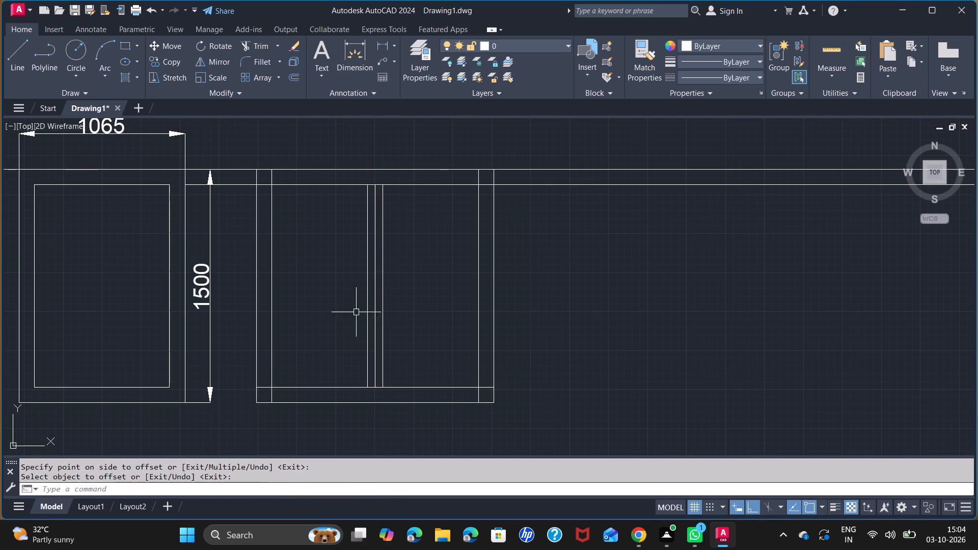
{"action": "left_click", "coordinate": [376, 322]}
{"action": "key", "text": "Delete"}
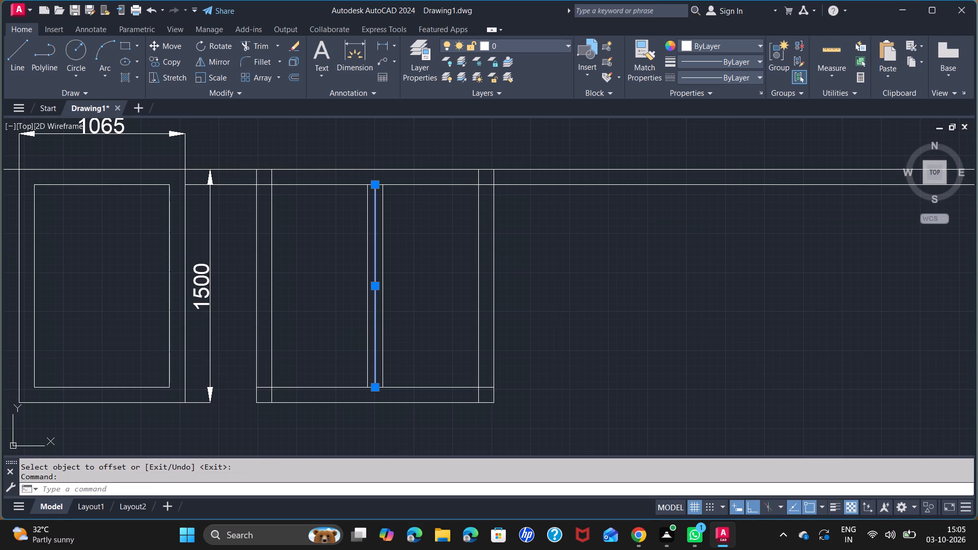
Trim the ninth window's overlapping corner lines, the mullion ends and the lower top line between windows, leaving two separate panes.
{"action": "type", "text": "TR"}
{"action": "key", "text": "Return"}
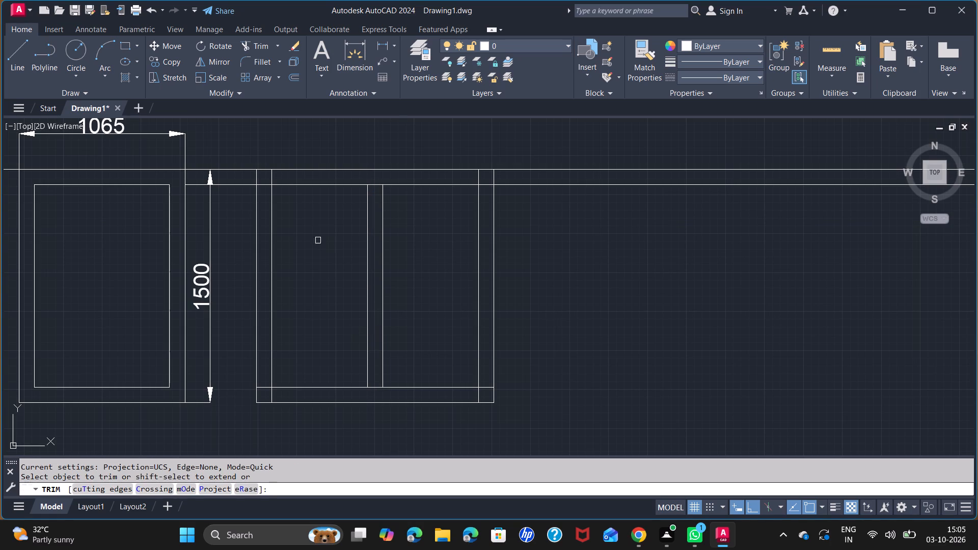
{"action": "left_click", "coordinate": [271, 181]}
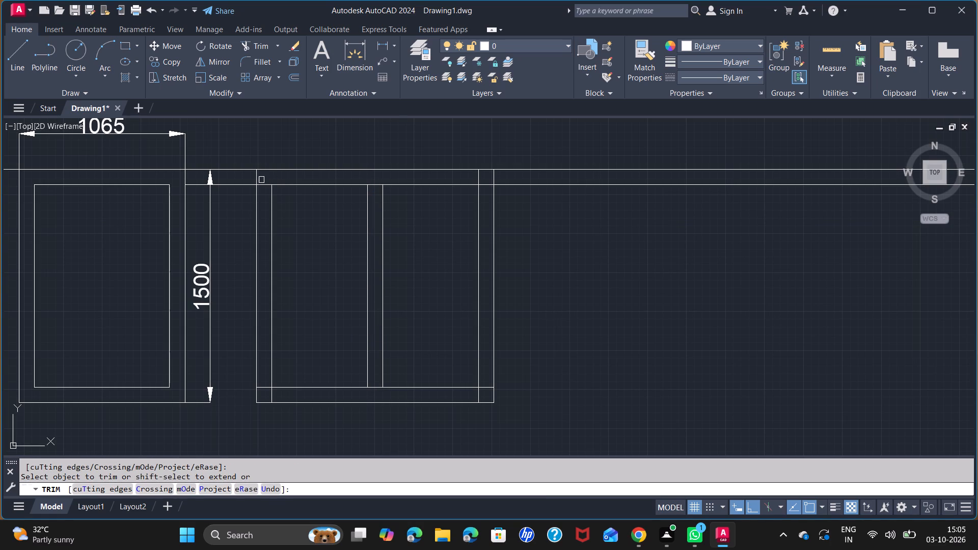
{"action": "left_click", "coordinate": [265, 187]}
{"action": "left_click", "coordinate": [246, 187]}
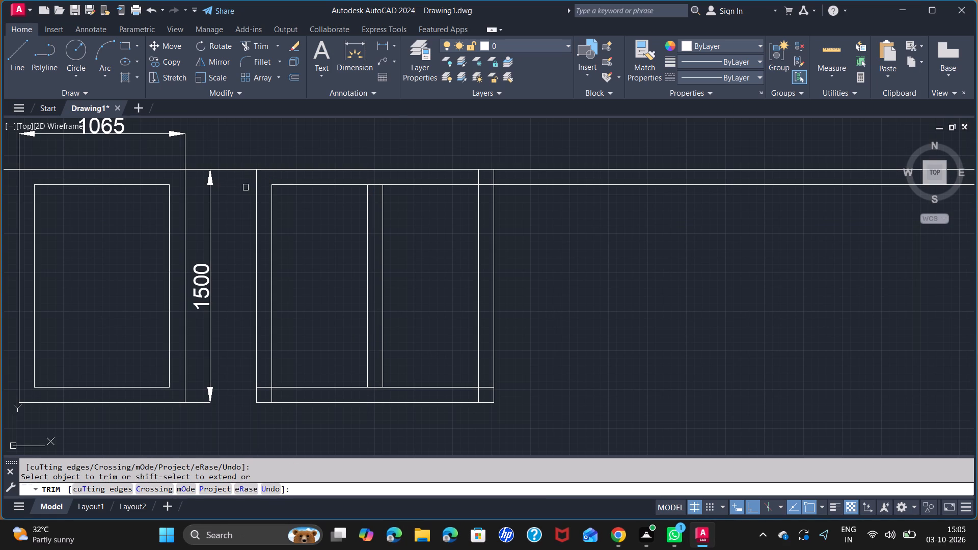
{"action": "double_click", "coordinate": [378, 185]}
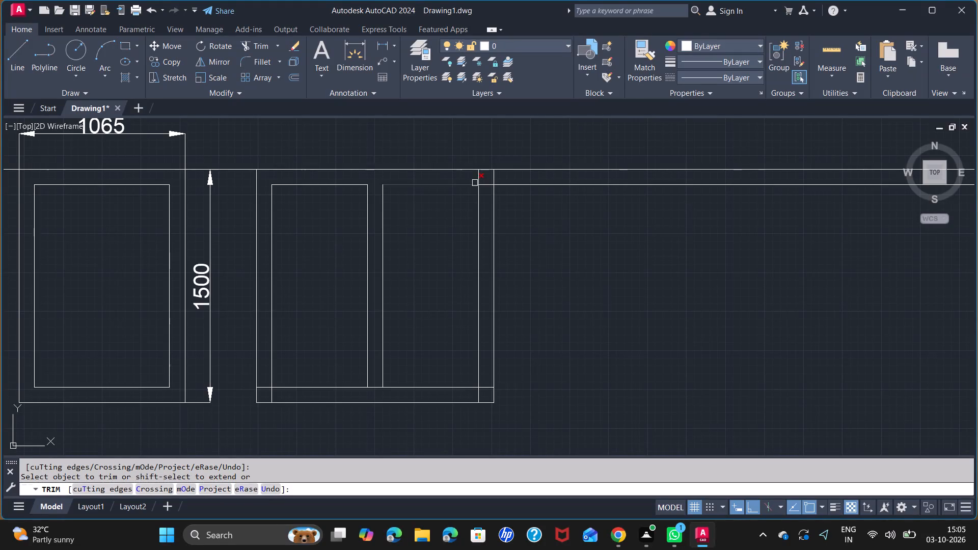
{"action": "left_click", "coordinate": [478, 175]}
{"action": "left_click", "coordinate": [486, 186]}
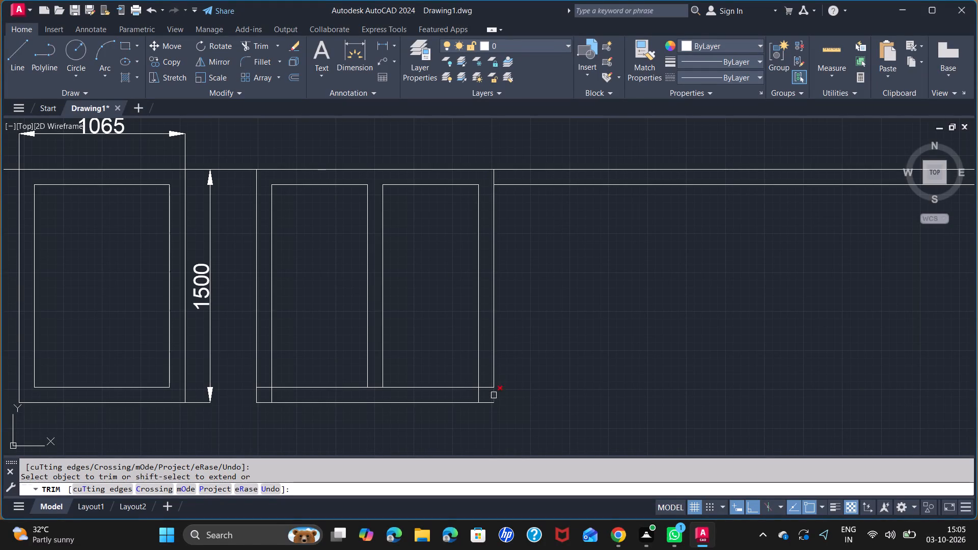
{"action": "left_click", "coordinate": [486, 387]}
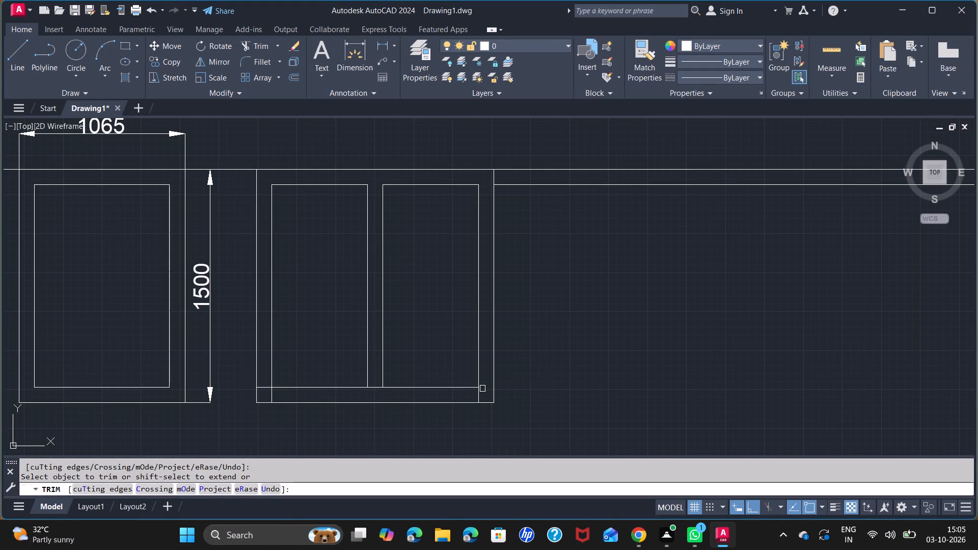
{"action": "left_click", "coordinate": [477, 399]}
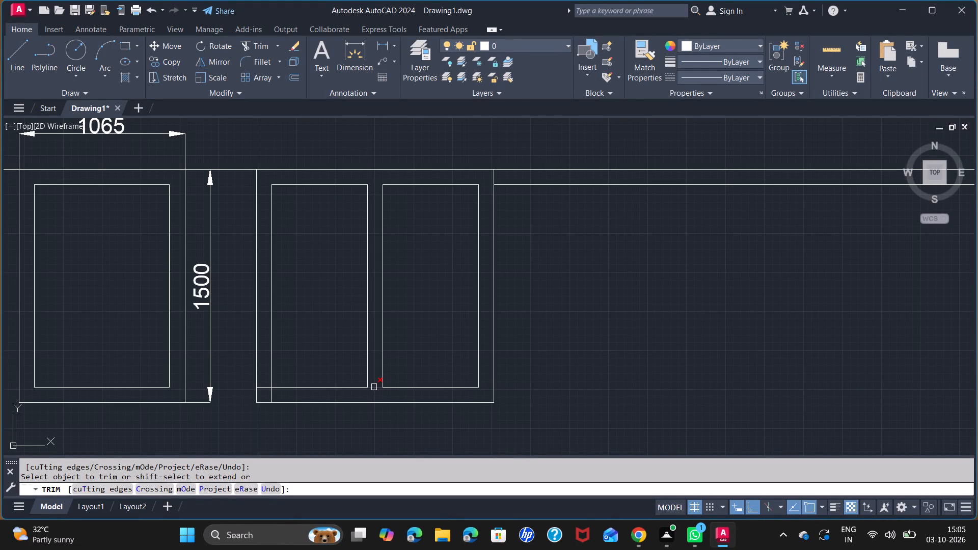
{"action": "left_click", "coordinate": [374, 387]}
{"action": "left_click", "coordinate": [262, 386]}
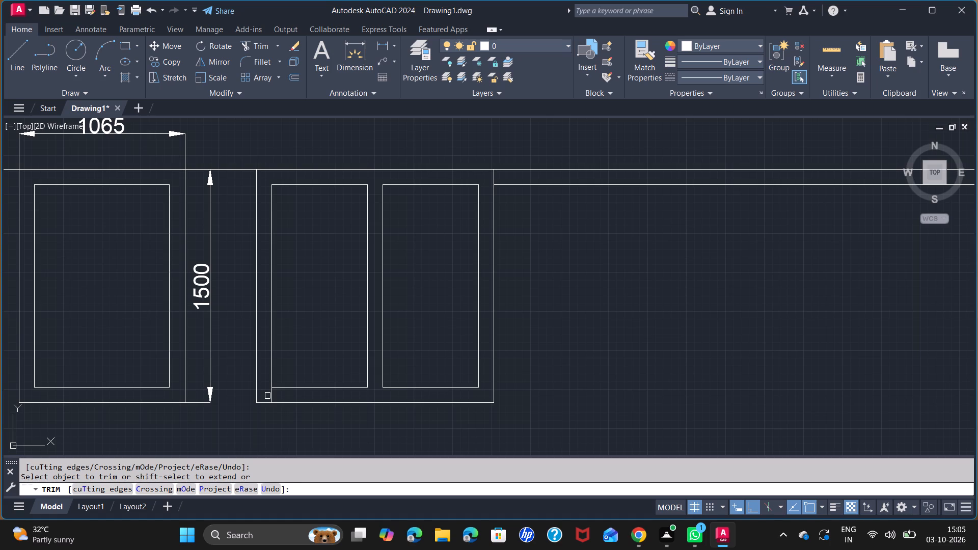
{"action": "left_click", "coordinate": [273, 396]}
{"action": "key", "text": "space"}
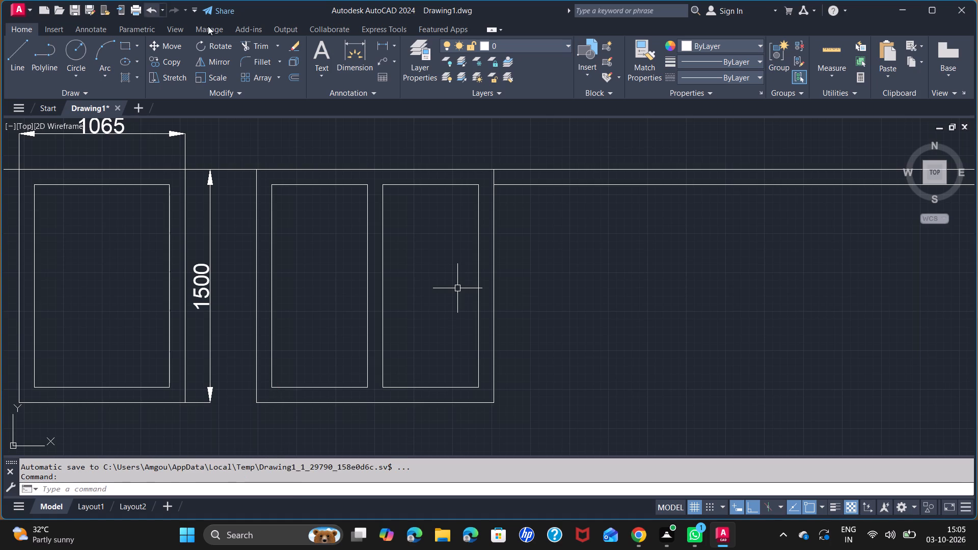
Add linear dimensions for the ninth window's width, level with the neighbouring width dimension, and for its height beside its outer side.
{"action": "left_click", "coordinate": [382, 46]}
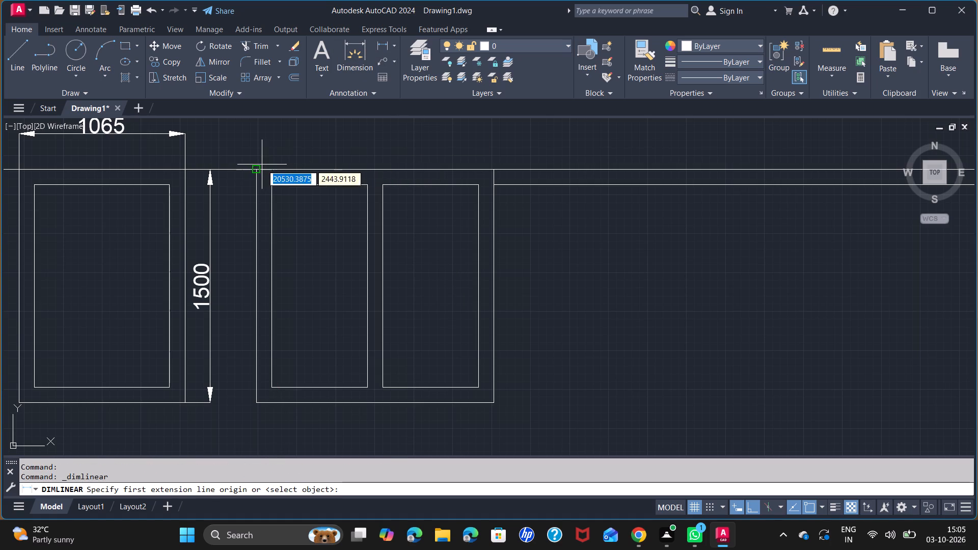
{"action": "left_click", "coordinate": [257, 169]}
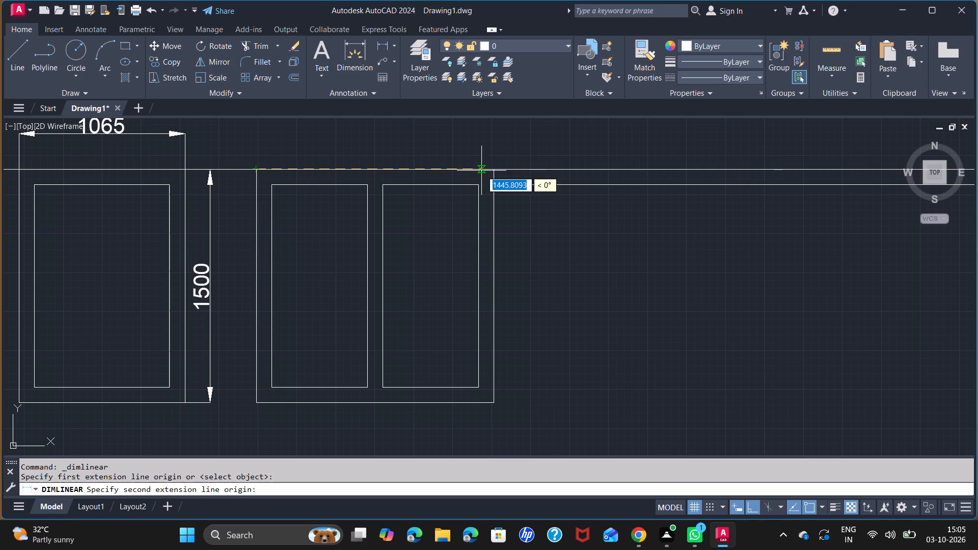
{"action": "left_click", "coordinate": [496, 170]}
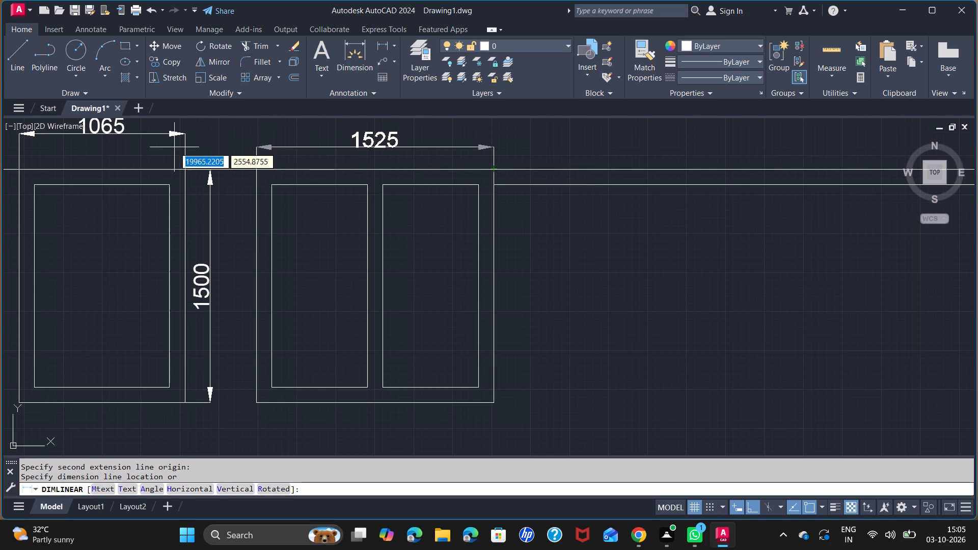
{"action": "left_click", "coordinate": [185, 134]}
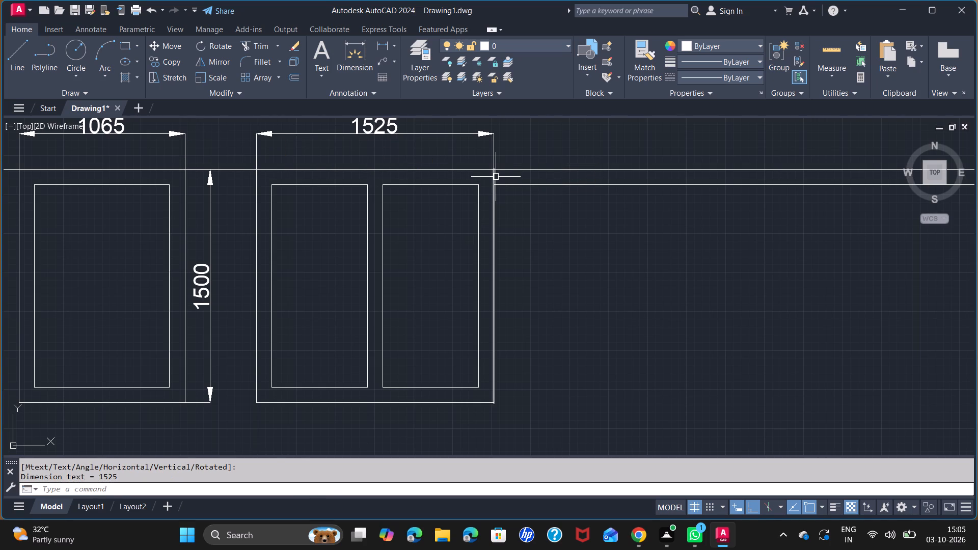
{"action": "key", "text": "space"}
{"action": "left_click", "coordinate": [494, 166]}
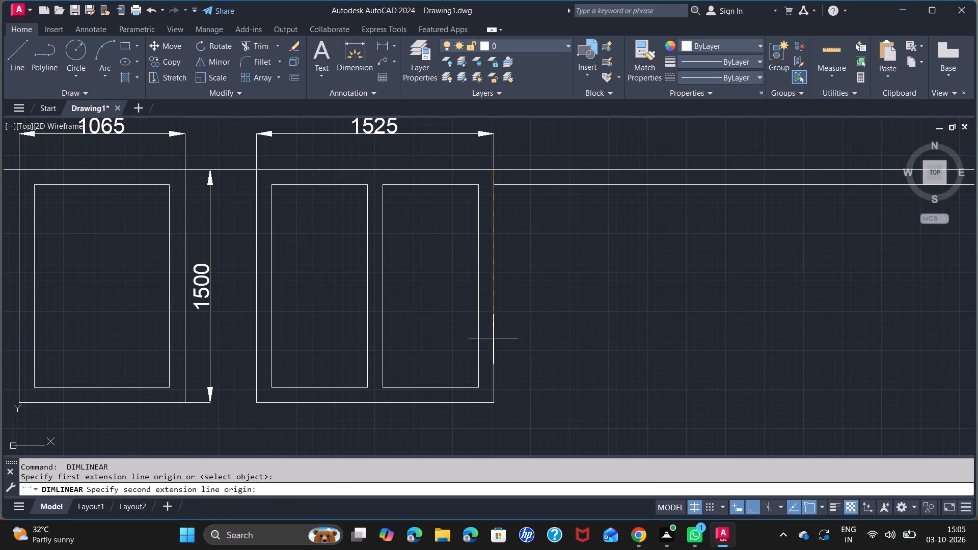
{"action": "left_click", "coordinate": [495, 402]}
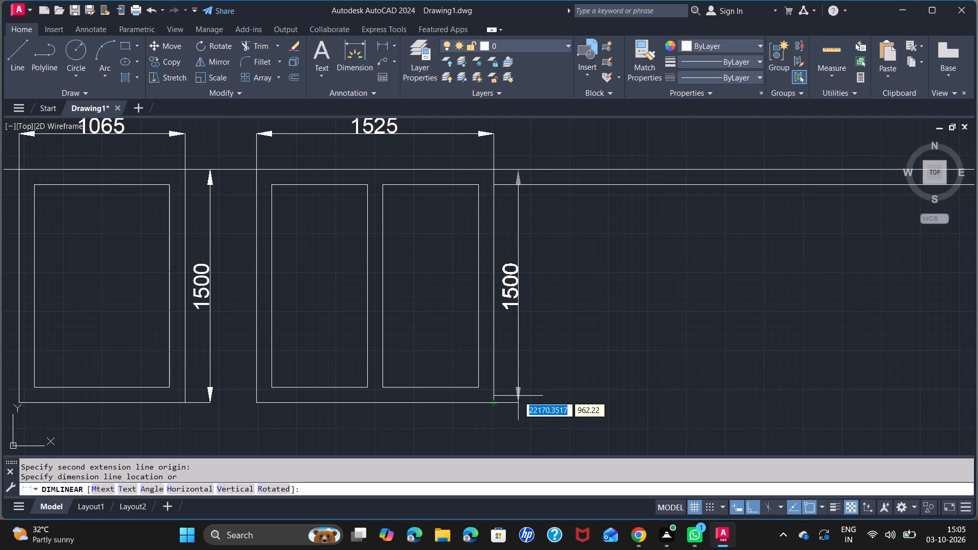
{"action": "left_click", "coordinate": [518, 396]}
Draw the tenth window's outline with lines from the top line, 3225 high and 2600 wide, beside the ninth window's height dimension.
{"action": "middle_click_drag", "start_coordinate": [611, 339], "coordinate": [361, 333]}
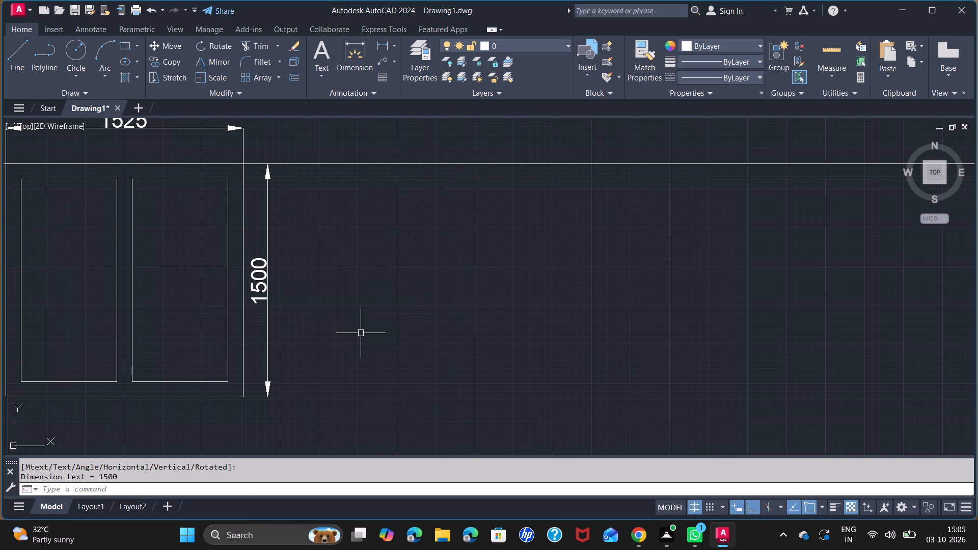
{"action": "middle_click_drag", "start_coordinate": [380, 319], "coordinate": [352, 318]}
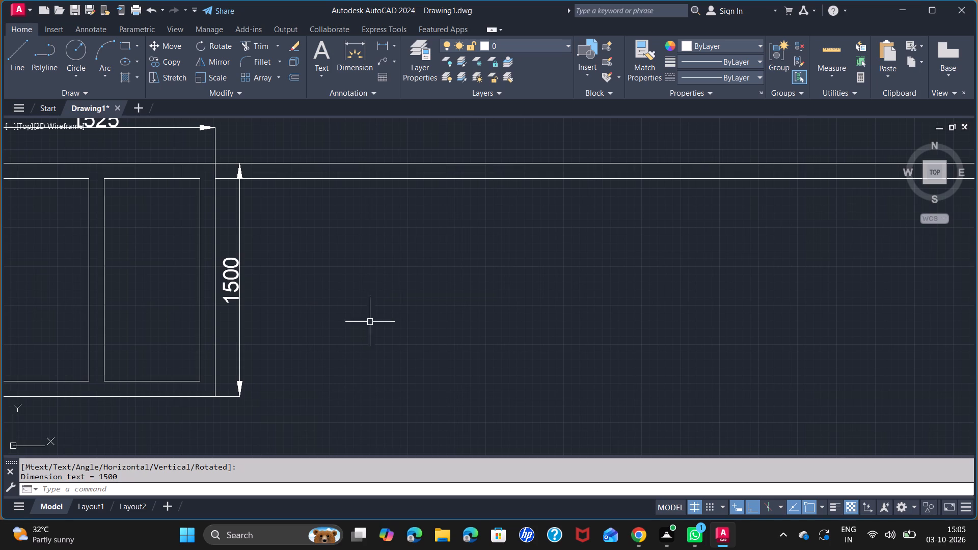
{"action": "key", "text": "l"}
{"action": "key", "text": "Return"}
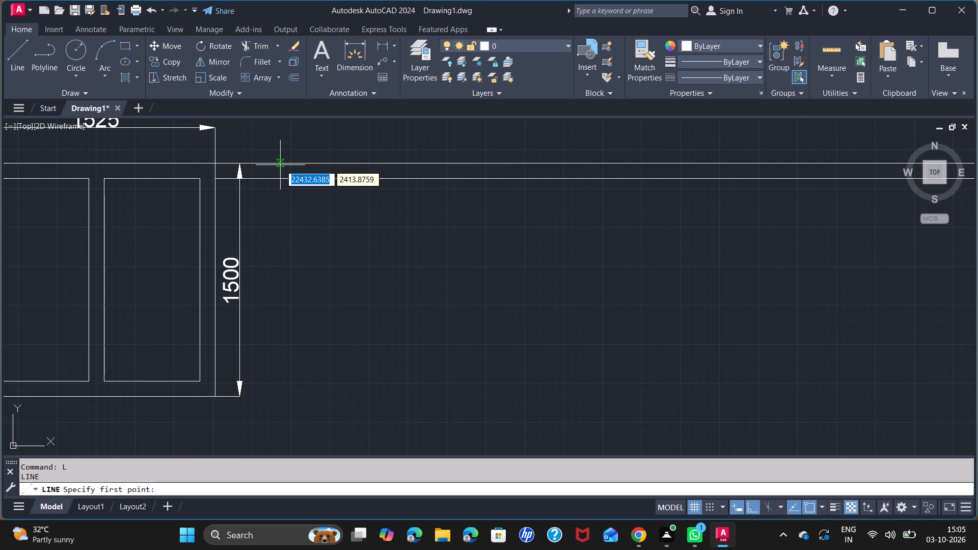
{"action": "left_click", "coordinate": [280, 164]}
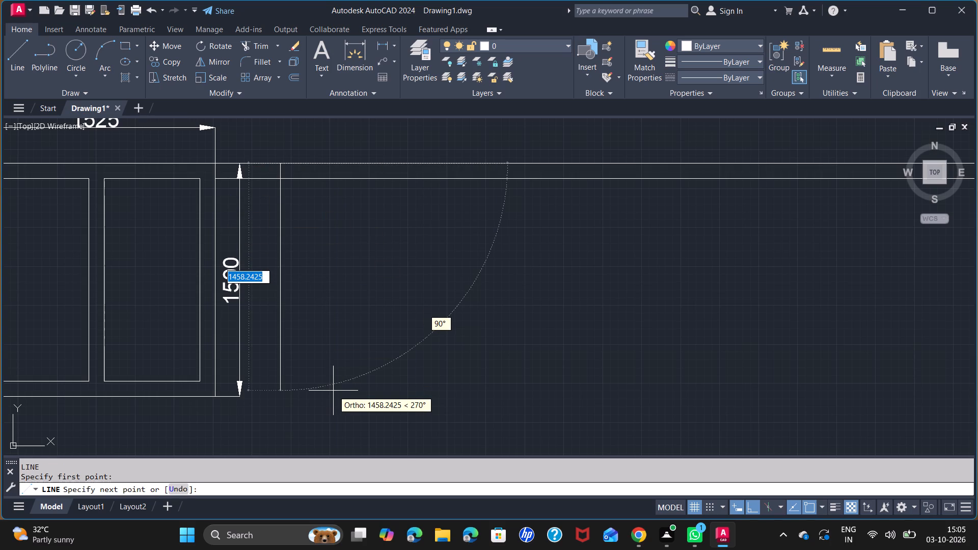
{"action": "type", "text": "3255"}
{"action": "key", "text": "BackSpace"}
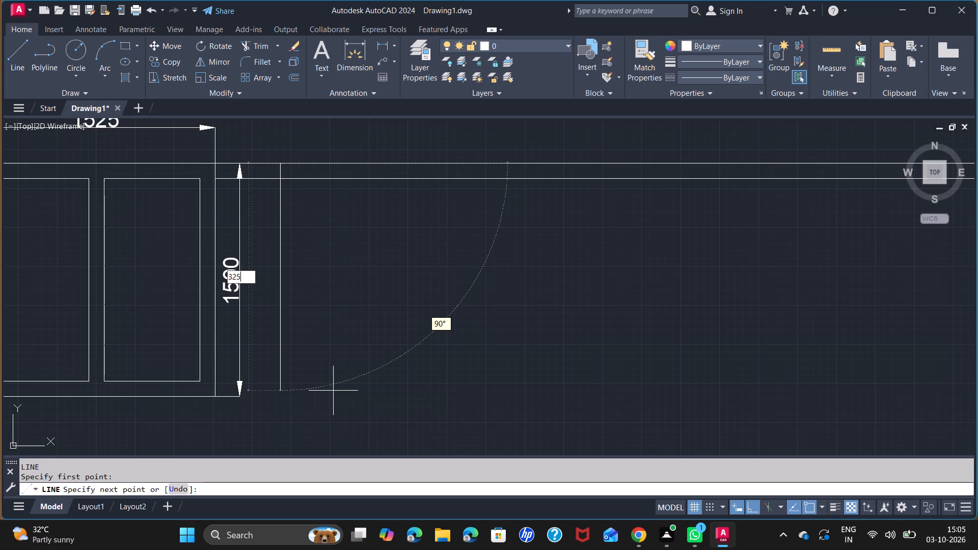
{"action": "key", "text": "BackSpace"}
{"action": "key", "text": "5"}
{"action": "key", "text": "BackSpace"}
{"action": "type", "text": "25"}
{"action": "key", "text": "Return"}
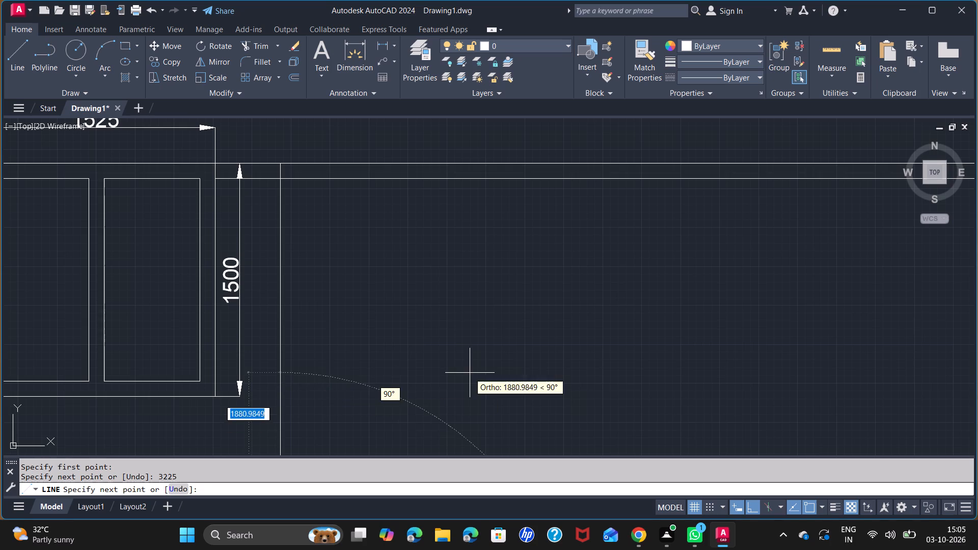
{"action": "scroll", "coordinate": [480, 381], "scroll_direction": "down", "scroll_amount": 5}
{"action": "middle_click_drag", "start_coordinate": [482, 383], "coordinate": [418, 365]}
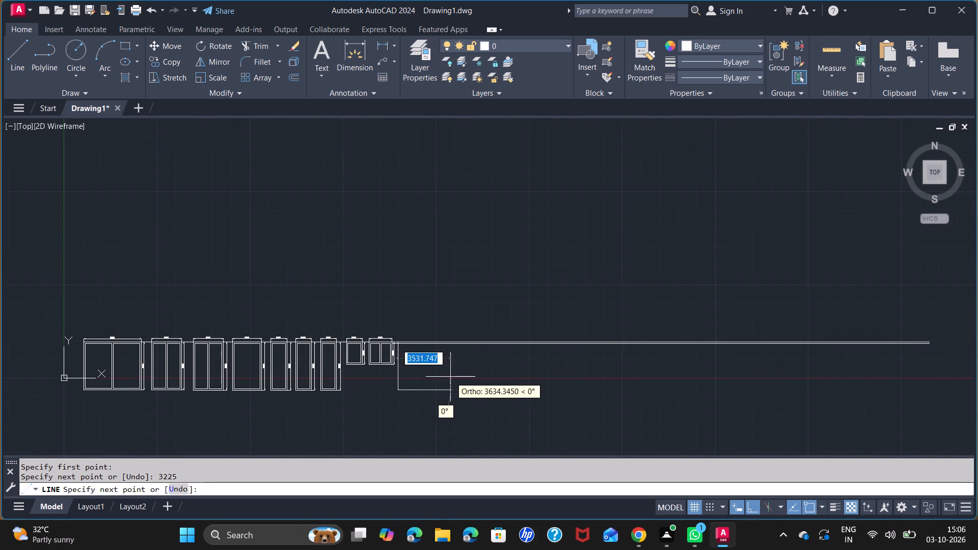
{"action": "scroll", "coordinate": [447, 373], "scroll_direction": "up", "scroll_amount": 2}
{"action": "middle_click_drag", "start_coordinate": [446, 372], "coordinate": [399, 337]}
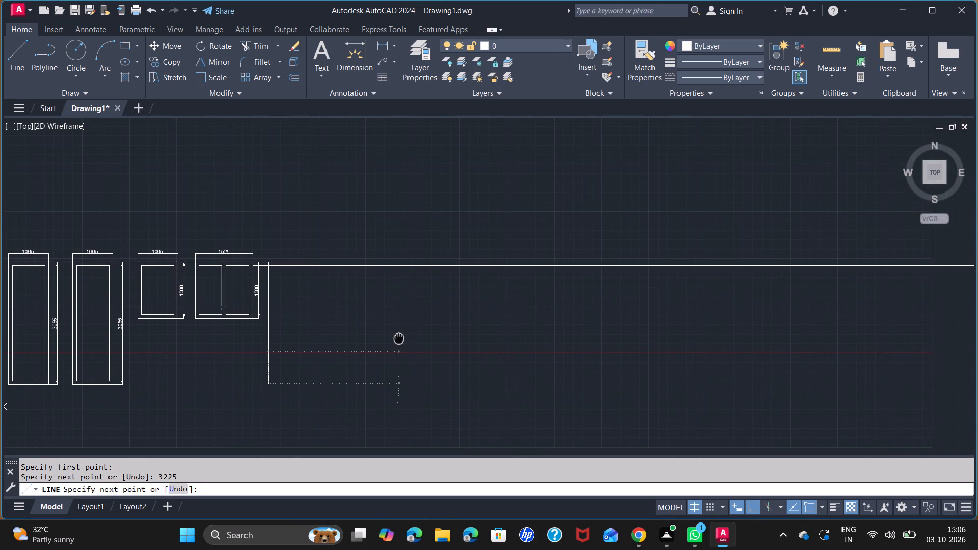
{"action": "type", "text": "2600"}
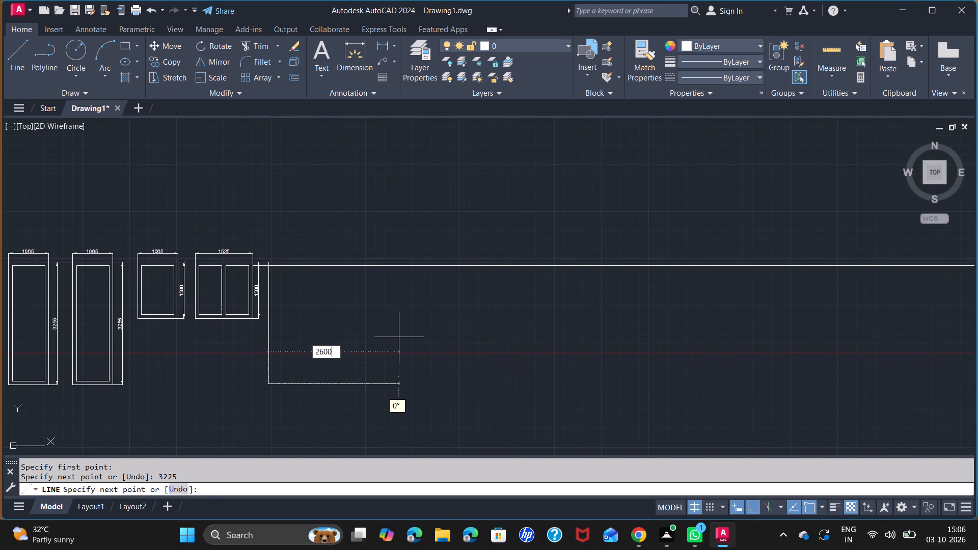
{"action": "key", "text": "Return"}
{"action": "scroll", "coordinate": [350, 269], "scroll_direction": "up", "scroll_amount": 3}
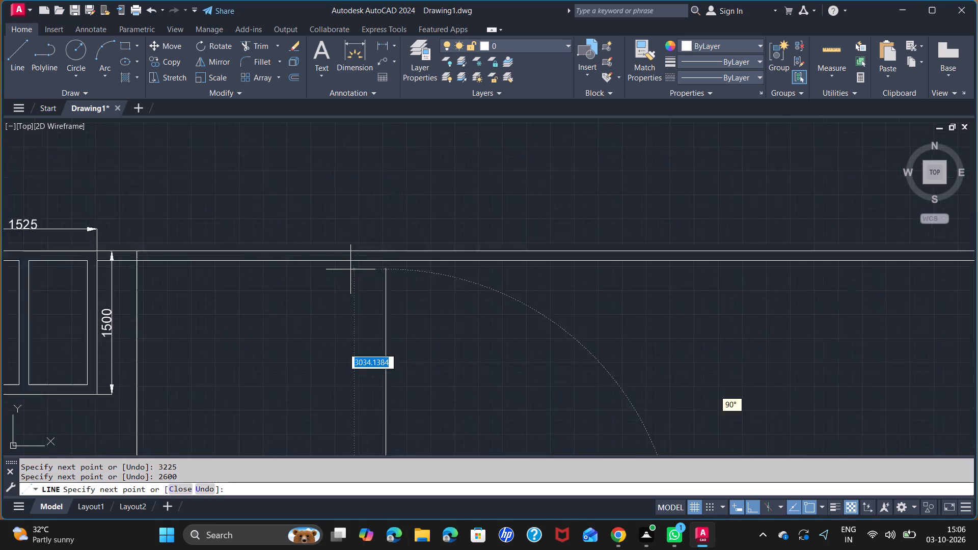
{"action": "scroll", "coordinate": [350, 269], "scroll_direction": "up", "scroll_amount": 1}
{"action": "left_click", "coordinate": [434, 223]}
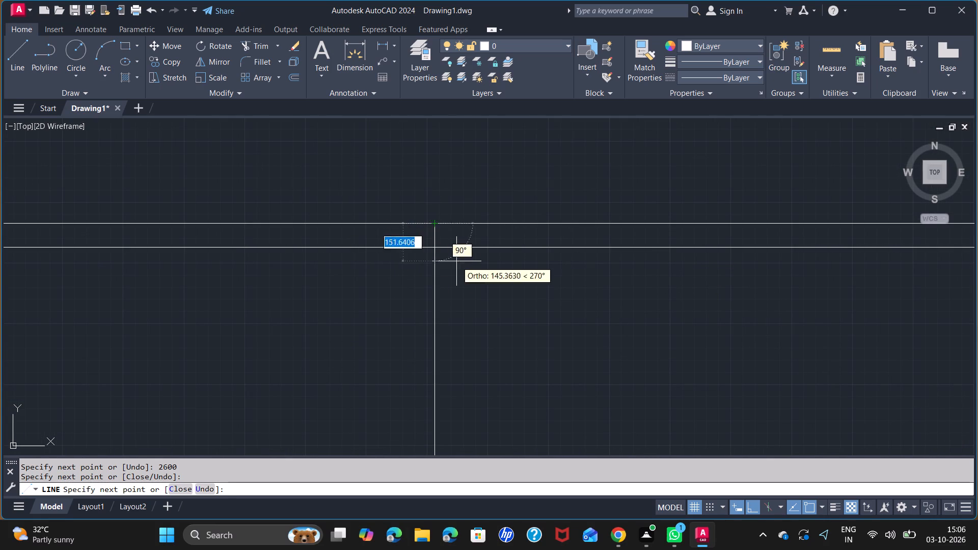
Offset the tenth window's two side lines and bottom line inward by 100 for the outer frame.
{"action": "key", "text": "space"}
{"action": "scroll", "coordinate": [498, 306], "scroll_direction": "down", "scroll_amount": 2}
{"action": "middle_click_drag", "start_coordinate": [504, 343], "coordinate": [455, 255]}
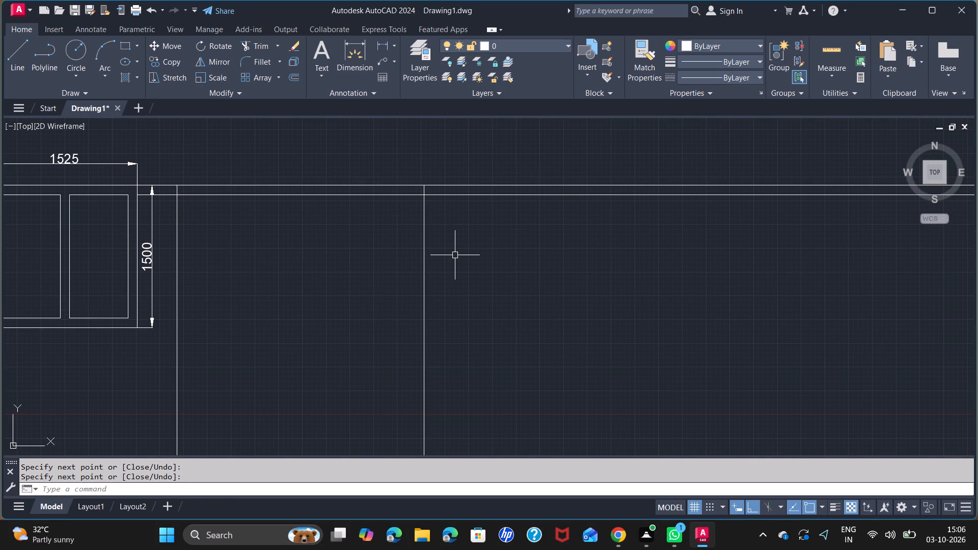
{"action": "middle_click_drag", "start_coordinate": [470, 294], "coordinate": [461, 269]}
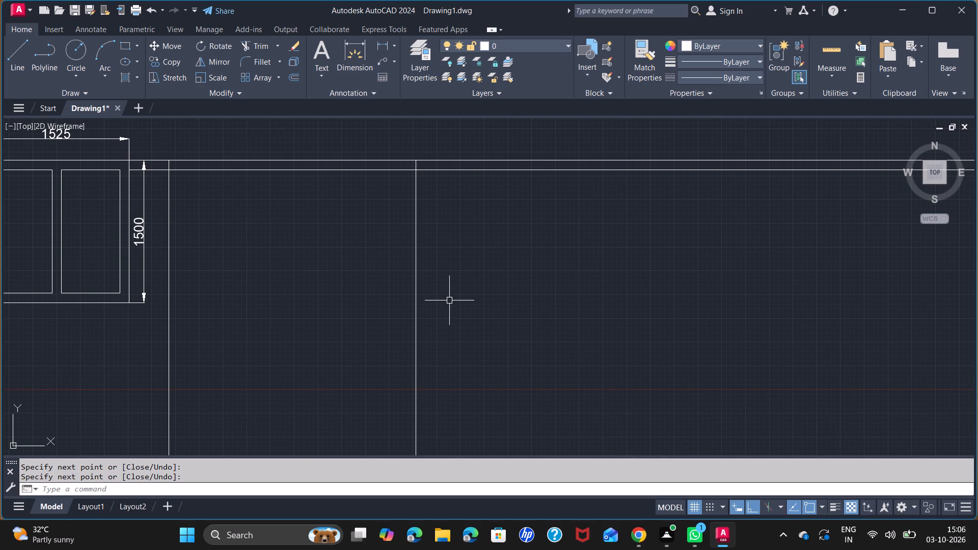
{"action": "key", "text": "o"}
{"action": "key", "text": "f"}
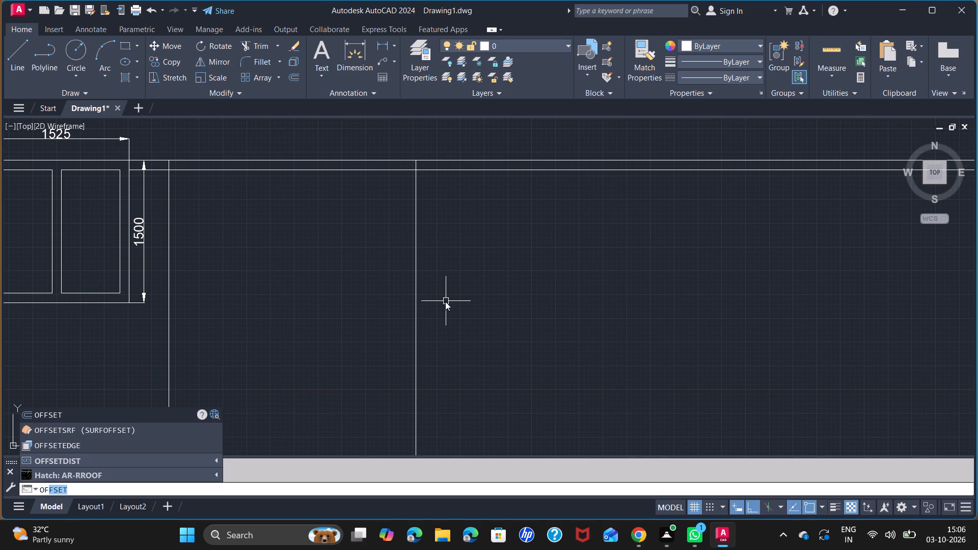
{"action": "key", "text": "space"}
{"action": "type", "text": "100"}
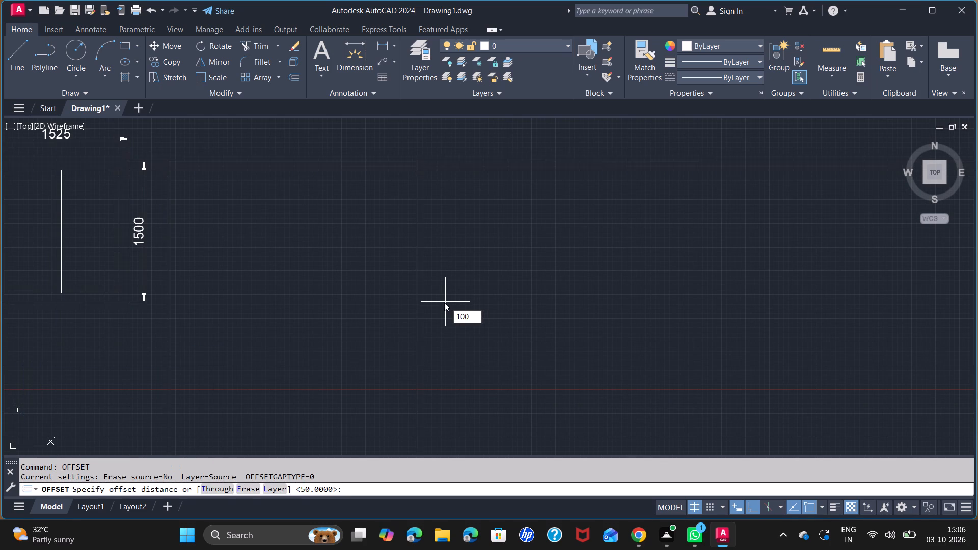
{"action": "key", "text": "Return"}
{"action": "left_click", "coordinate": [168, 290]}
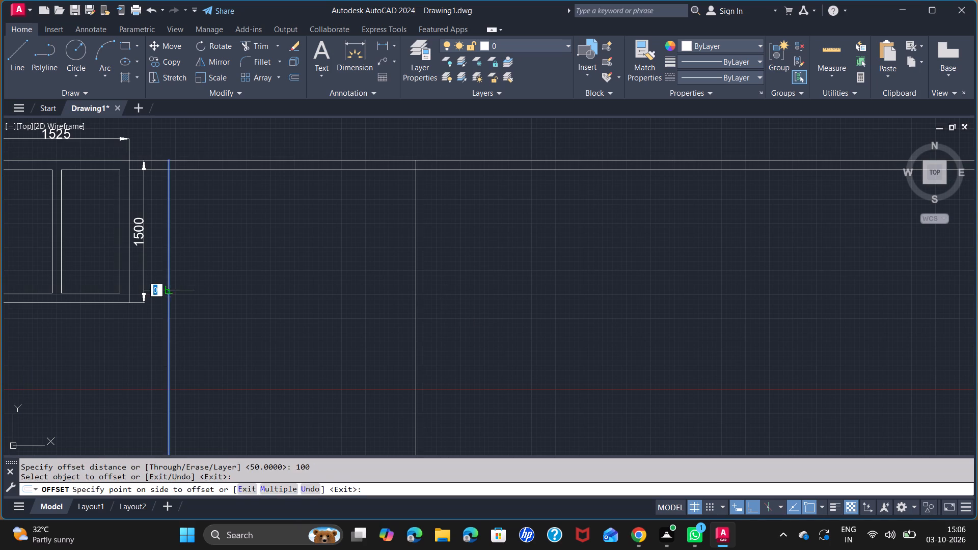
{"action": "left_click", "coordinate": [182, 299]}
{"action": "left_click", "coordinate": [414, 318]}
{"action": "left_click", "coordinate": [383, 316]}
{"action": "scroll", "coordinate": [342, 329], "scroll_direction": "down", "scroll_amount": 2}
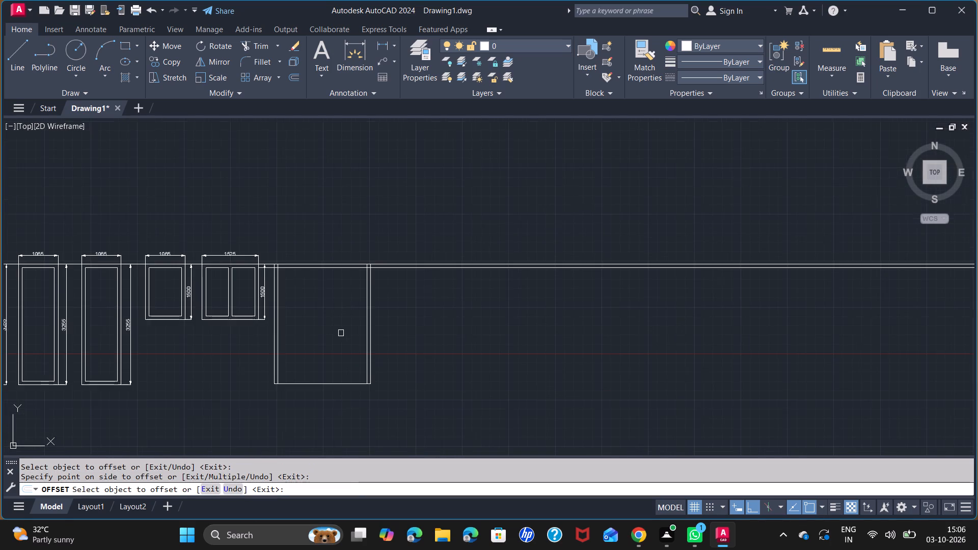
{"action": "middle_click_drag", "start_coordinate": [340, 334], "coordinate": [321, 252]}
{"action": "scroll", "coordinate": [333, 314], "scroll_direction": "up", "scroll_amount": 1}
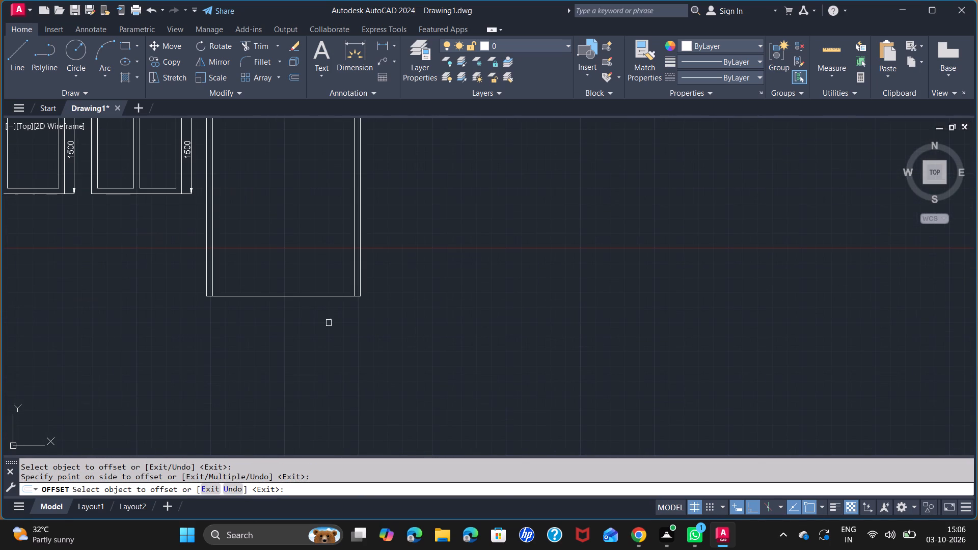
{"action": "scroll", "coordinate": [323, 330], "scroll_direction": "up", "scroll_amount": 1}
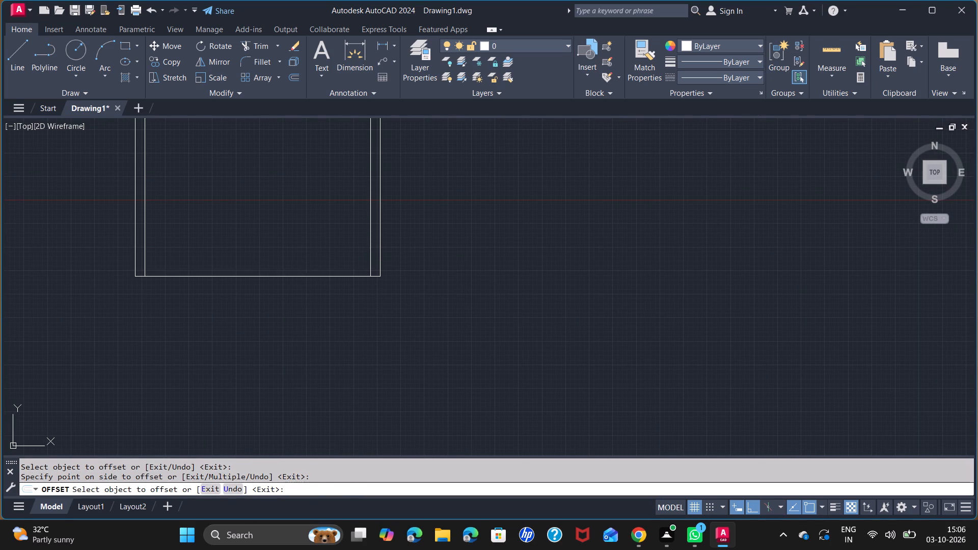
{"action": "left_click", "coordinate": [305, 278]}
{"action": "left_click", "coordinate": [305, 253]}
{"action": "middle_click_drag", "start_coordinate": [305, 224], "coordinate": [296, 328]}
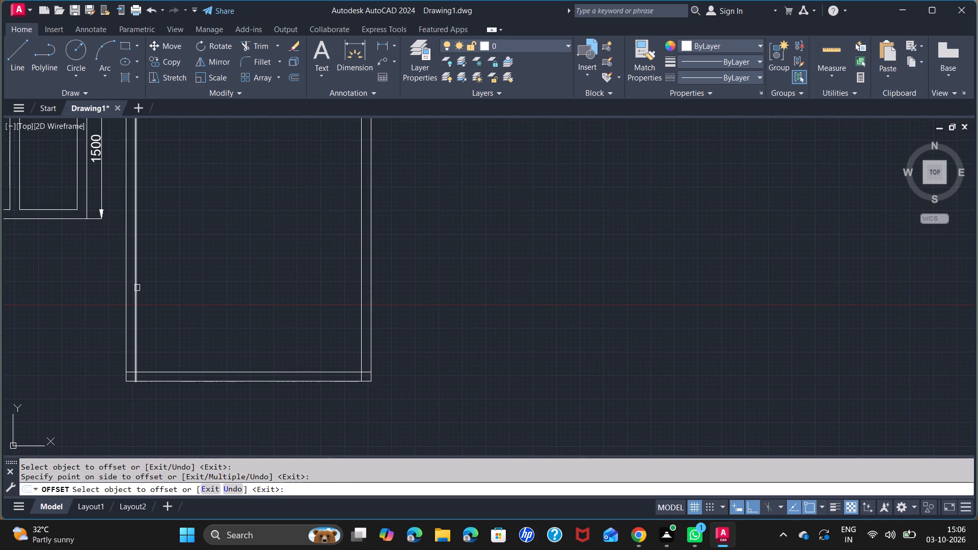
{"action": "middle_click_drag", "start_coordinate": [214, 306], "coordinate": [226, 352]}
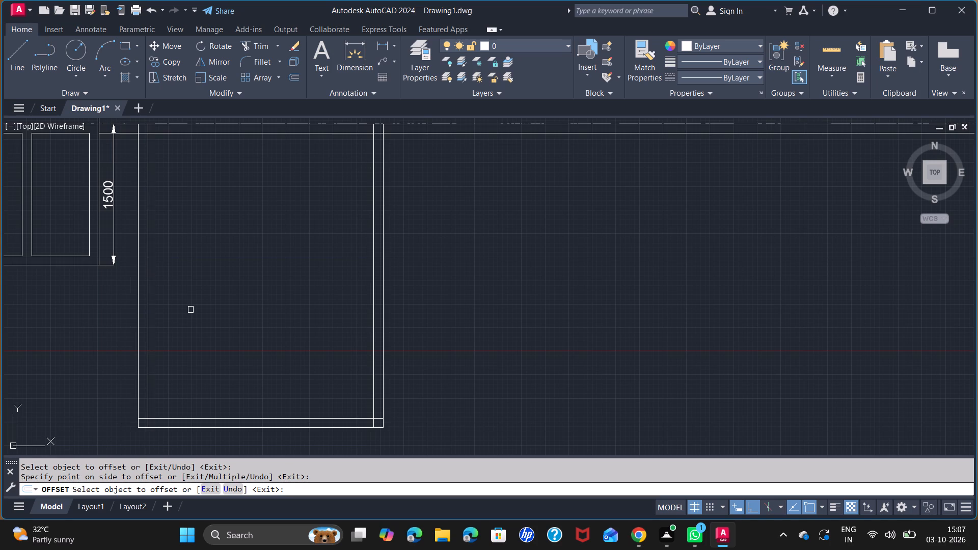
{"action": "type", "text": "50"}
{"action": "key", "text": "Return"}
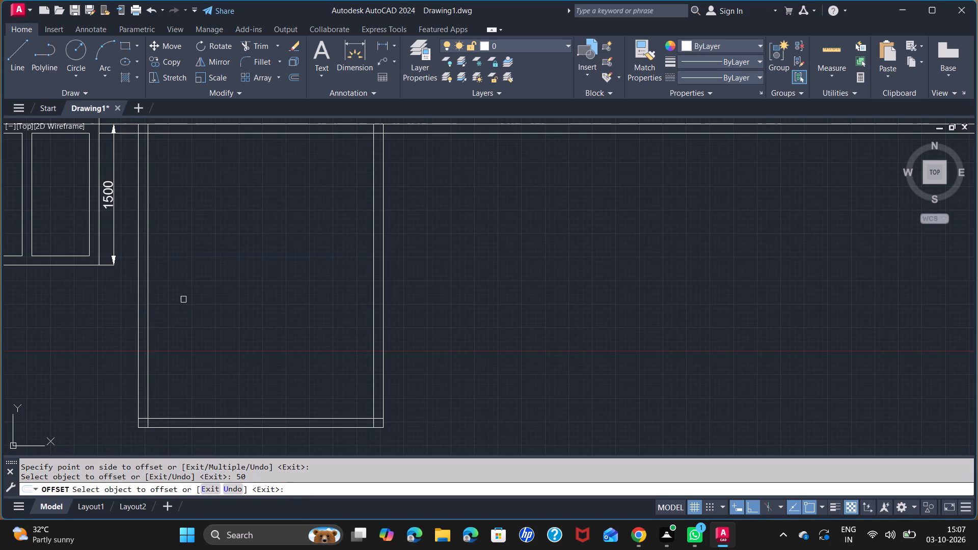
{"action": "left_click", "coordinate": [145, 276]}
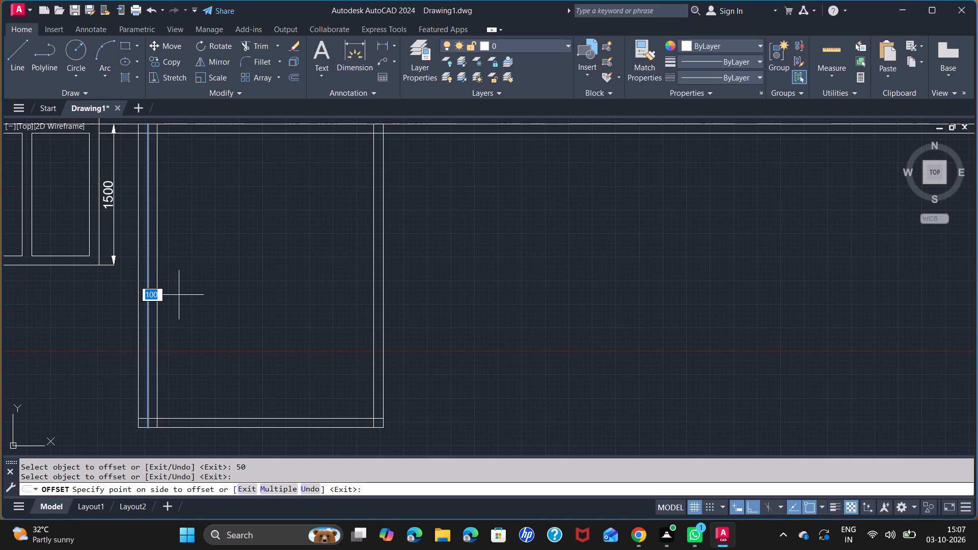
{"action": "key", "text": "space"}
Offset the tenth window's inner side lines, inner bottom line and lower top line by 50 further inward for a second frame.
{"action": "key", "text": "space"}
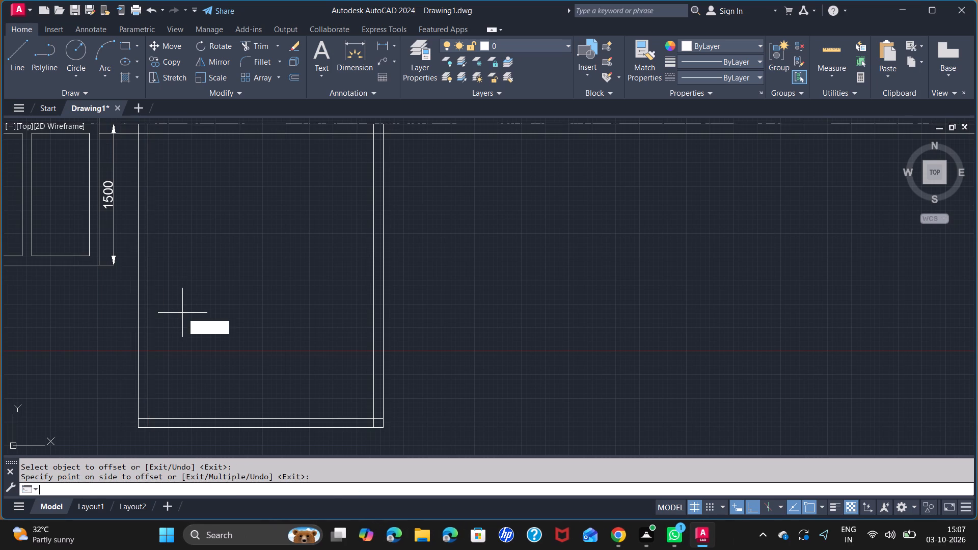
{"action": "key", "text": "5"}
{"action": "key", "text": "0"}
{"action": "key", "text": "Return"}
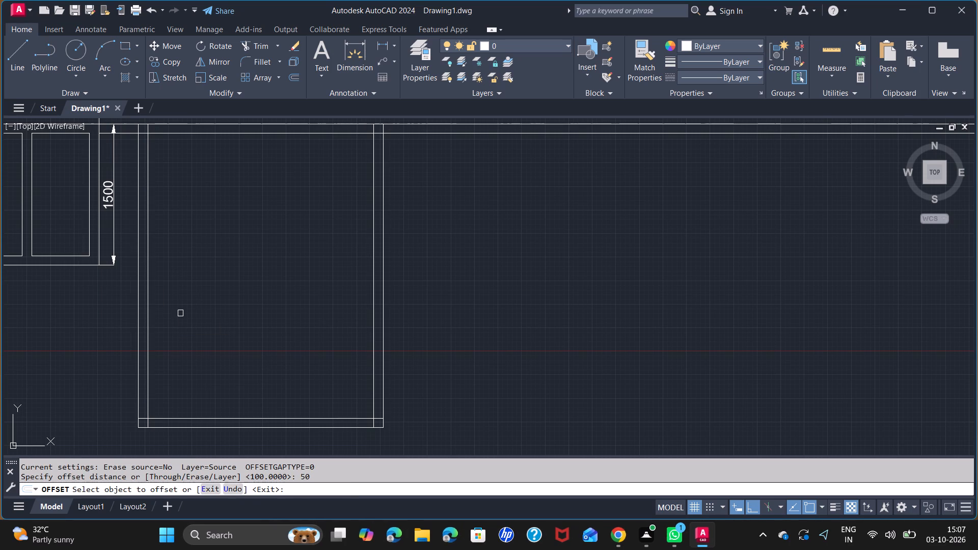
{"action": "left_click", "coordinate": [148, 299]}
{"action": "left_click", "coordinate": [162, 308]}
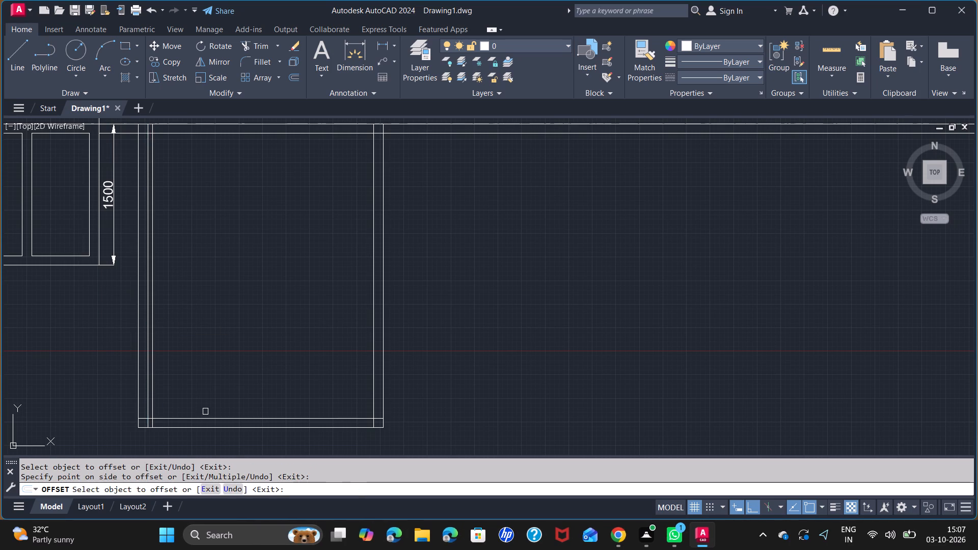
{"action": "left_click", "coordinate": [209, 419]}
{"action": "left_click", "coordinate": [216, 392]}
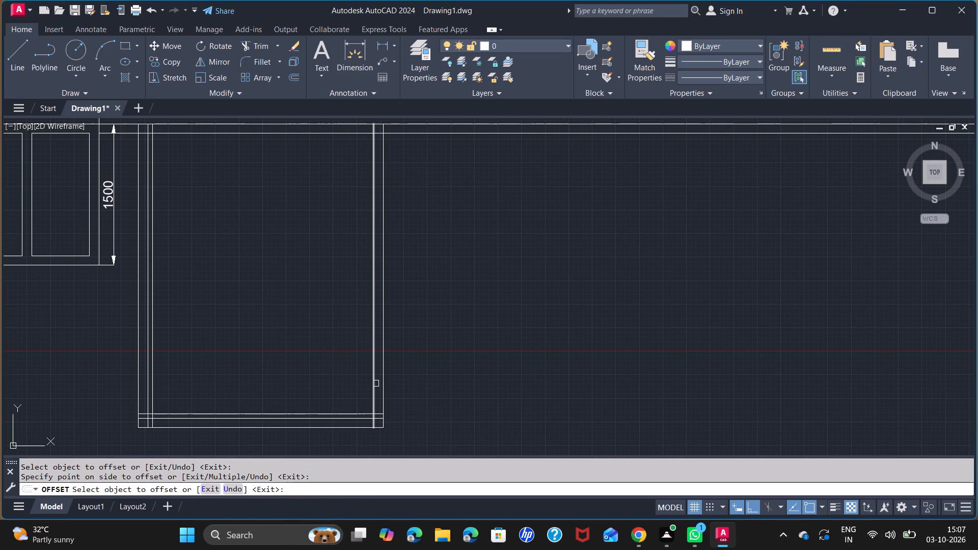
{"action": "left_click", "coordinate": [376, 383]}
{"action": "left_click", "coordinate": [352, 375]}
{"action": "left_click", "coordinate": [341, 134]}
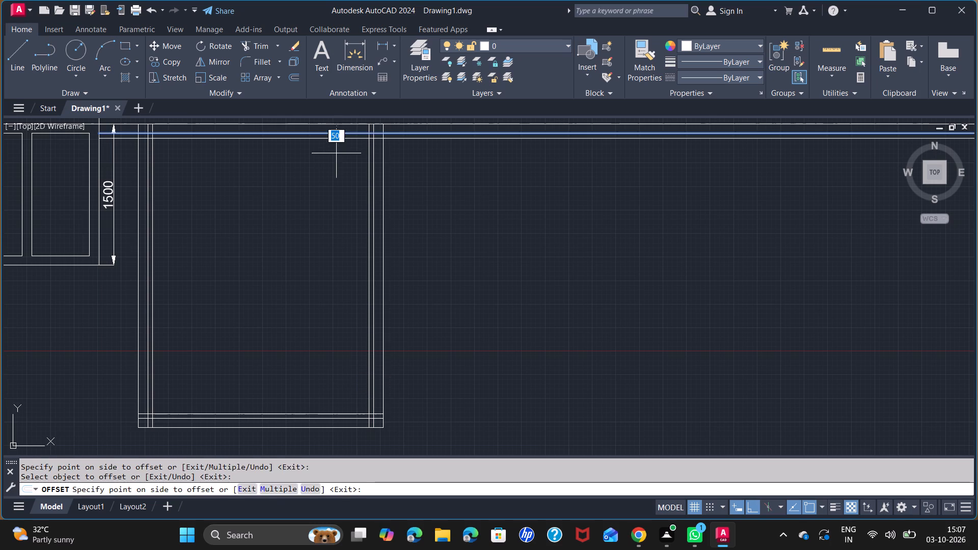
{"action": "left_click", "coordinate": [336, 153]}
{"action": "scroll", "coordinate": [335, 226], "scroll_direction": "down", "scroll_amount": 1}
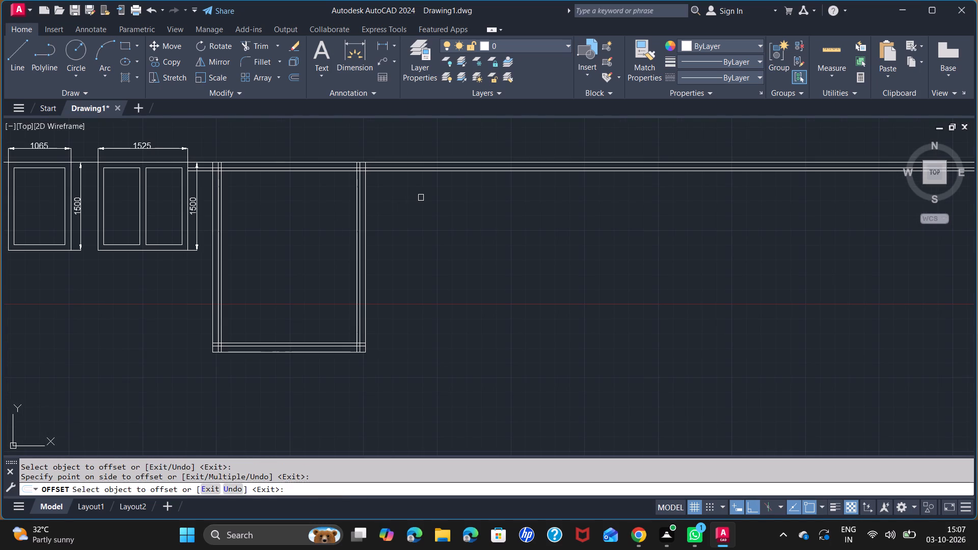
{"action": "key", "text": "space"}
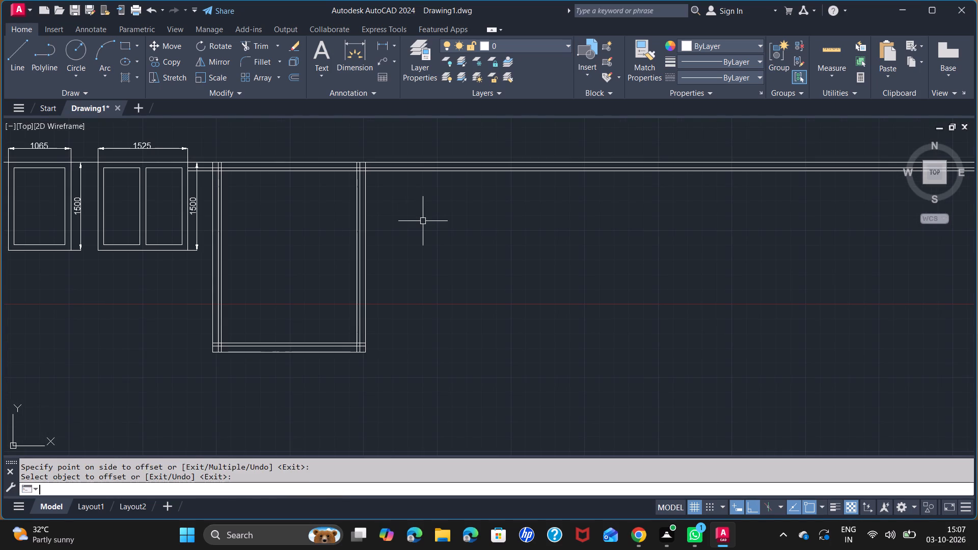
Draw a vertical centre line from the midpoint of the tenth window's innermost bottom line up to the lowest top line.
{"action": "key", "text": "l"}
{"action": "key", "text": "Return"}
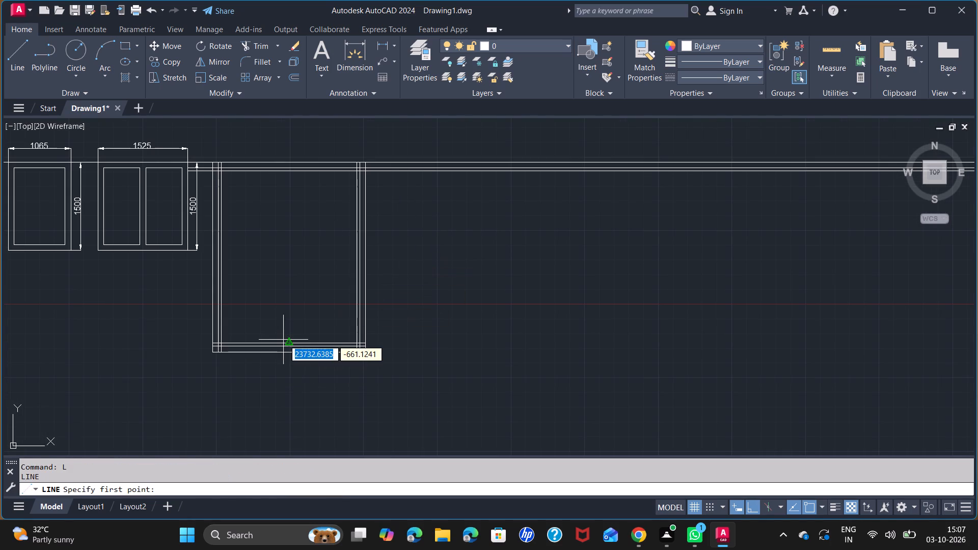
{"action": "left_click", "coordinate": [288, 343]}
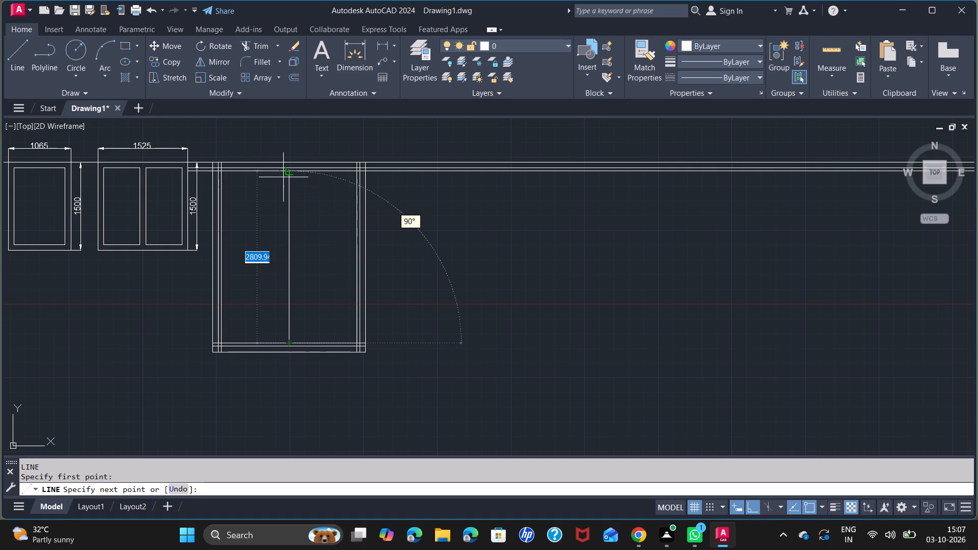
{"action": "left_click", "coordinate": [288, 175]}
{"action": "key", "text": "space"}
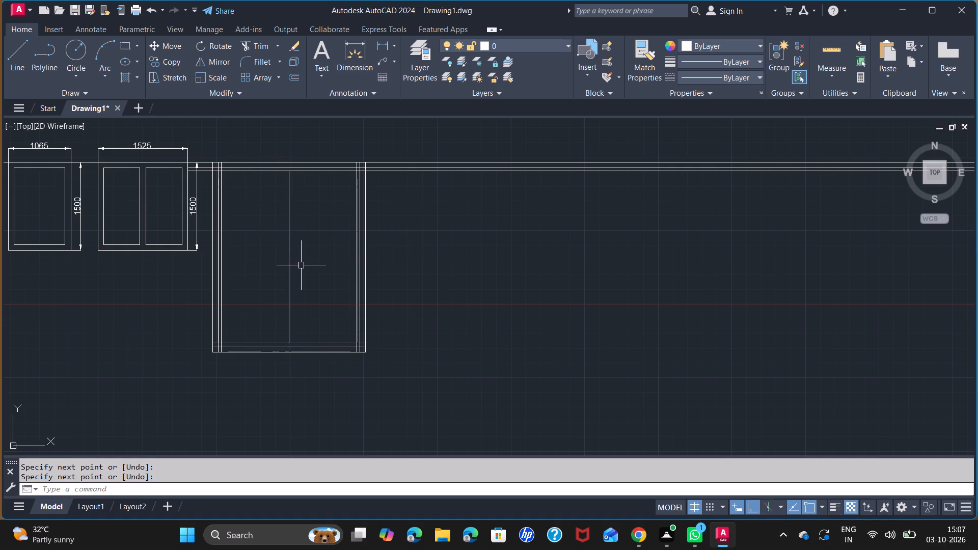
Offset the tenth window's centre line by 50 to both sides for the mullion.
{"action": "type", "text": "OF"}
{"action": "key", "text": "Return"}
{"action": "type", "text": "50"}
{"action": "key", "text": "Return"}
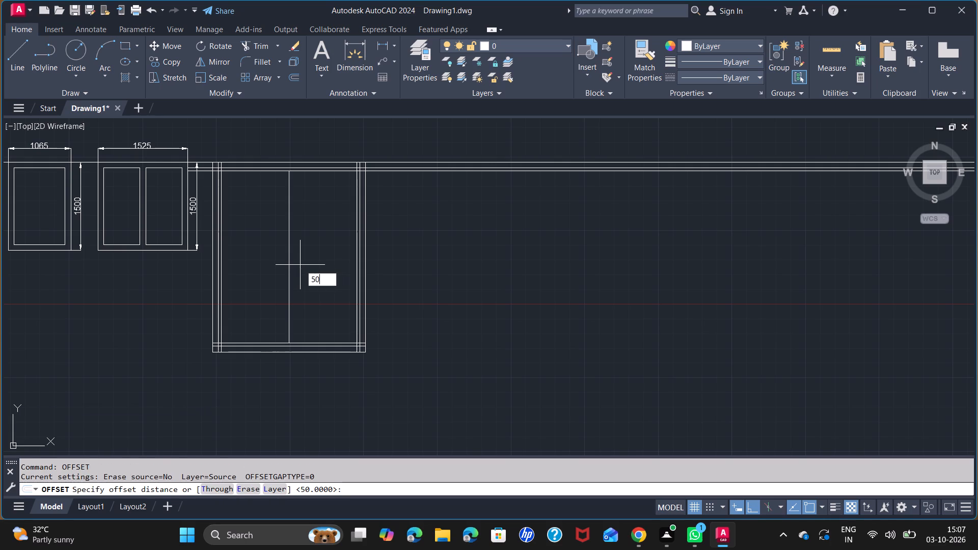
{"action": "left_click", "coordinate": [289, 255]}
{"action": "left_click", "coordinate": [302, 263]}
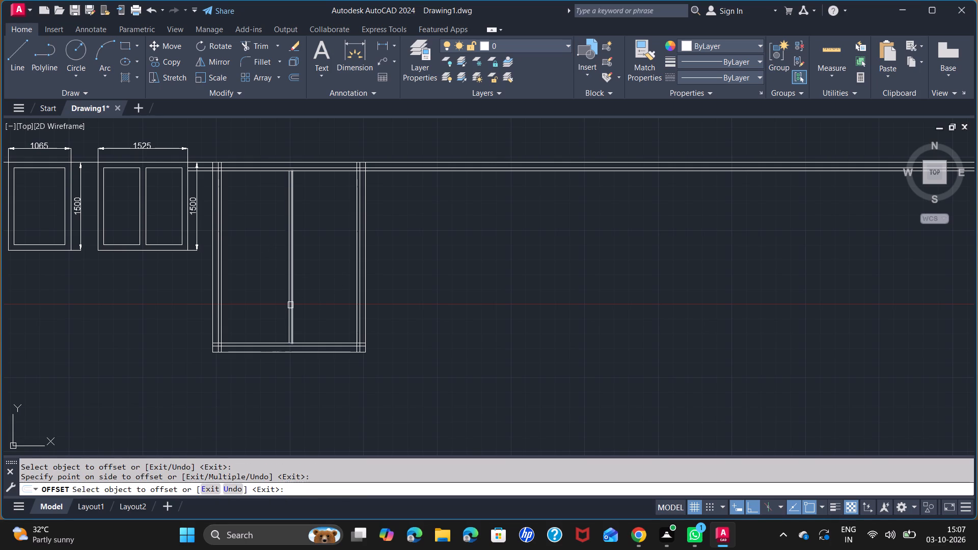
{"action": "left_click", "coordinate": [289, 299]}
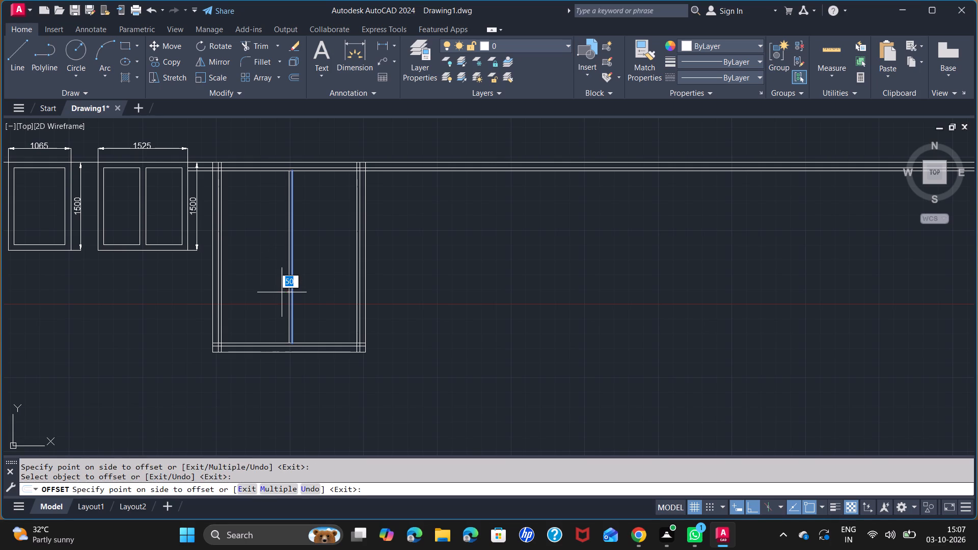
{"action": "left_click", "coordinate": [274, 316]}
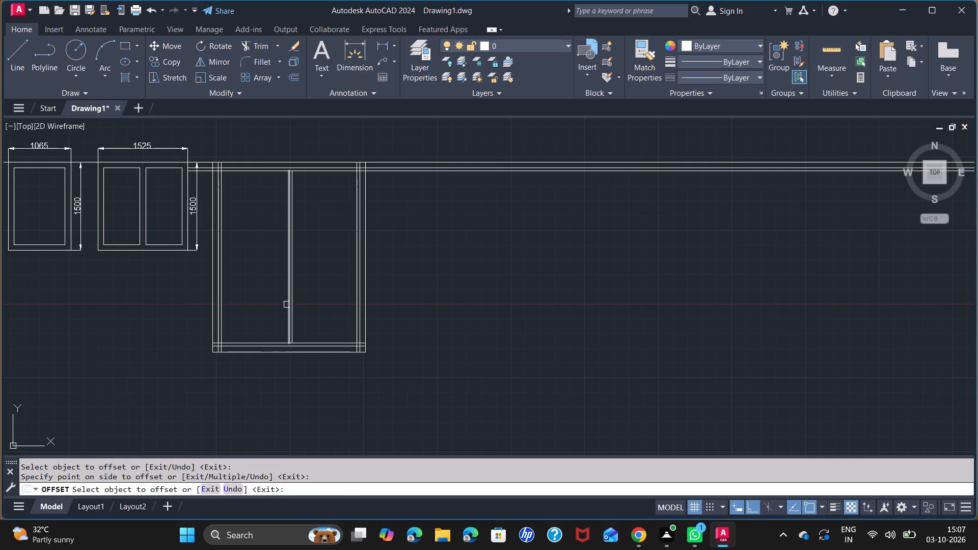
{"action": "left_click", "coordinate": [286, 305]}
{"action": "left_click", "coordinate": [279, 305]}
{"action": "key", "text": "space"}
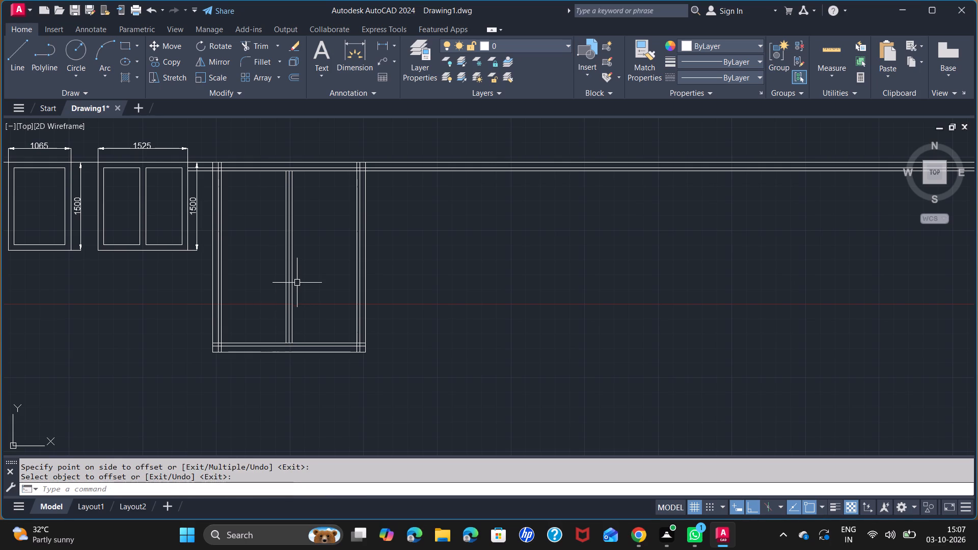
Delete the tenth window's centre line and its overlapping duplicate between the two mullion lines.
{"action": "scroll", "coordinate": [297, 281], "scroll_direction": "up", "scroll_amount": 1}
{"action": "left_click", "coordinate": [283, 283]}
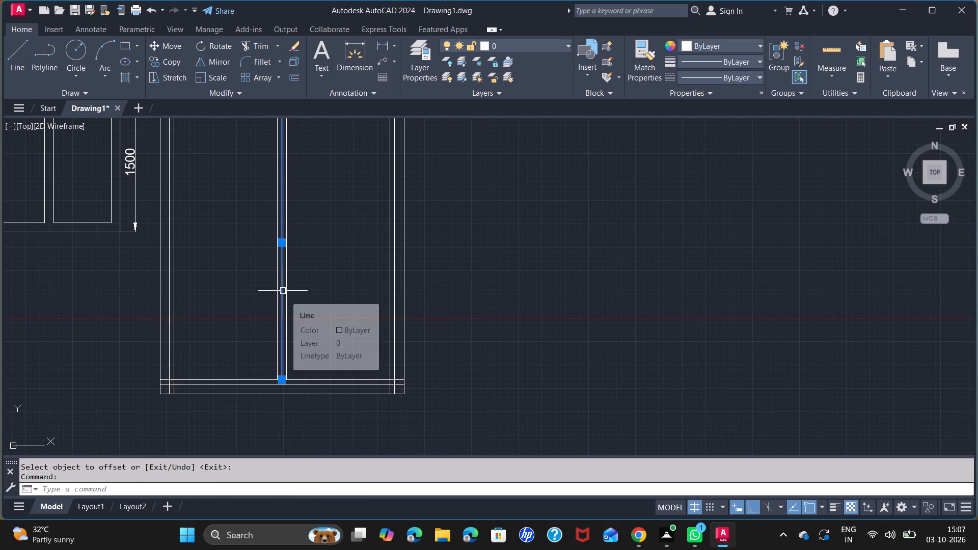
{"action": "key", "text": "Delete"}
{"action": "scroll", "coordinate": [291, 267], "scroll_direction": "down", "scroll_amount": 2}
{"action": "scroll", "coordinate": [286, 261], "scroll_direction": "up", "scroll_amount": 4}
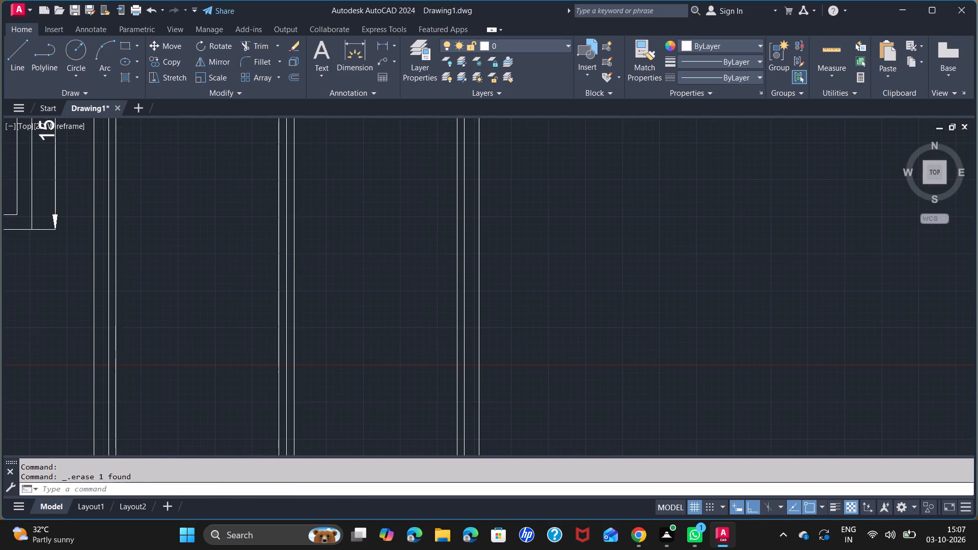
{"action": "left_click", "coordinate": [286, 261]}
{"action": "key", "text": "Delete"}
Trim the crossing frame lines at both bottom corners of the tenth window so its two inner frames close cleanly.
{"action": "scroll", "coordinate": [293, 257], "scroll_direction": "down", "scroll_amount": 4}
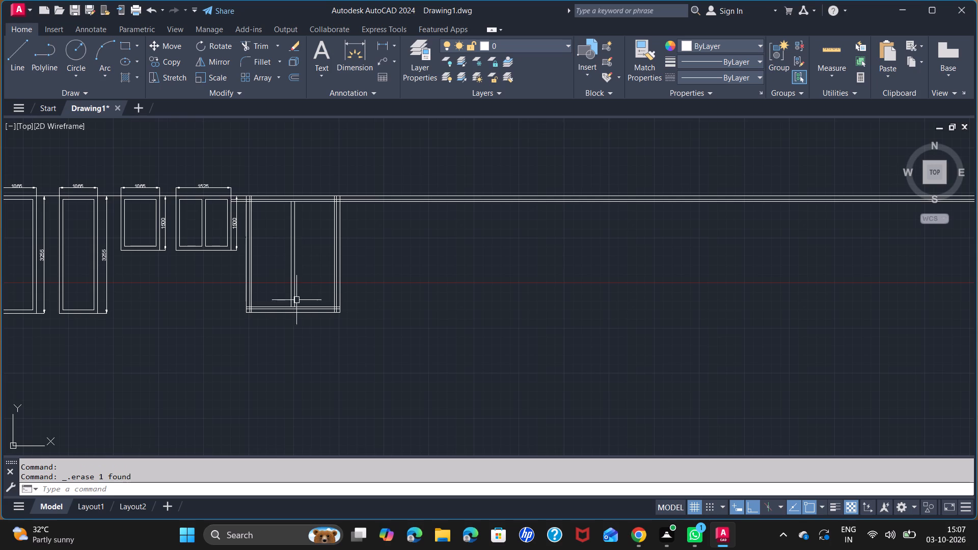
{"action": "scroll", "coordinate": [292, 317], "scroll_direction": "up", "scroll_amount": 3}
{"action": "type", "text": "TR"}
{"action": "key", "text": "Return"}
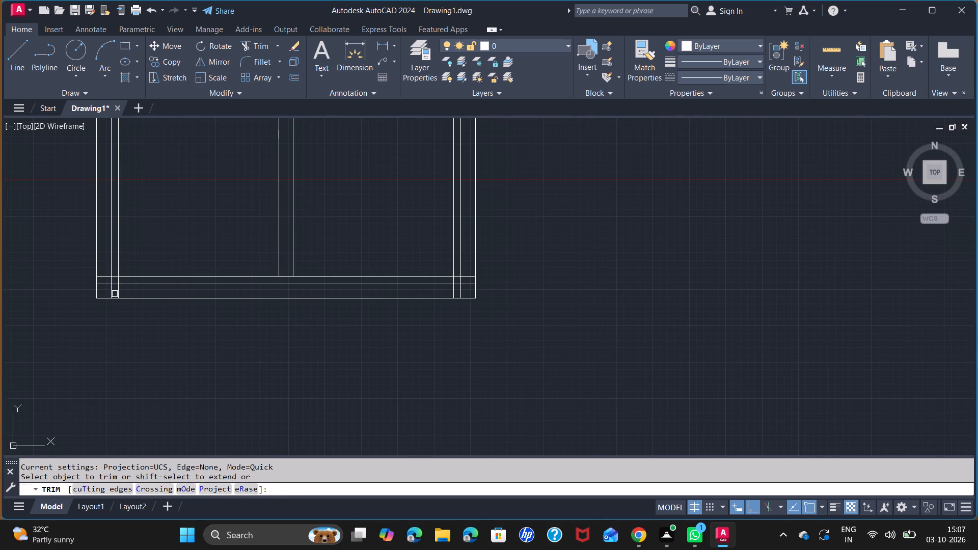
{"action": "scroll", "coordinate": [112, 292], "scroll_direction": "up", "scroll_amount": 1}
{"action": "left_click", "coordinate": [100, 255]}
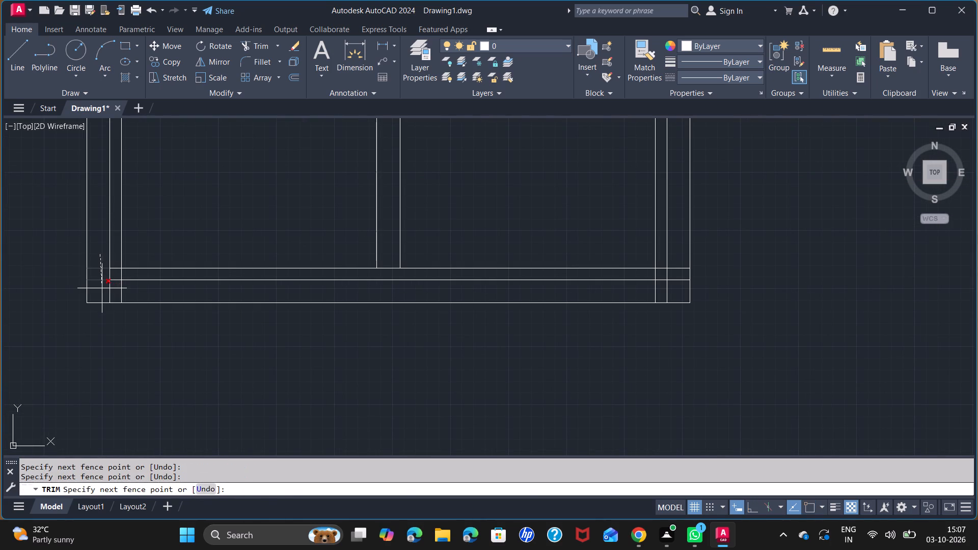
{"action": "double_click", "coordinate": [102, 288]}
{"action": "left_click", "coordinate": [135, 290]}
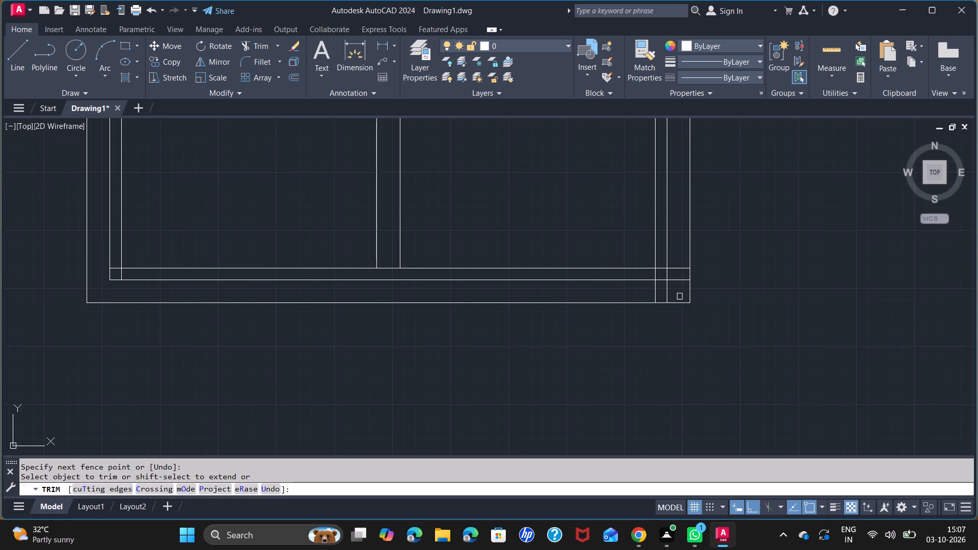
{"action": "left_click", "coordinate": [677, 294]}
{"action": "left_click", "coordinate": [646, 294]}
{"action": "left_click", "coordinate": [675, 289]}
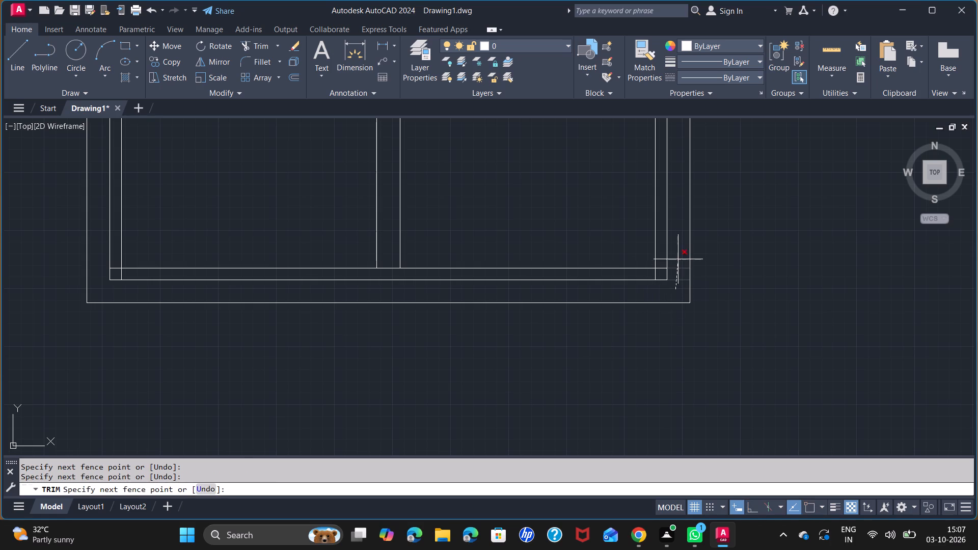
{"action": "left_click", "coordinate": [678, 247]}
{"action": "left_click", "coordinate": [661, 269]}
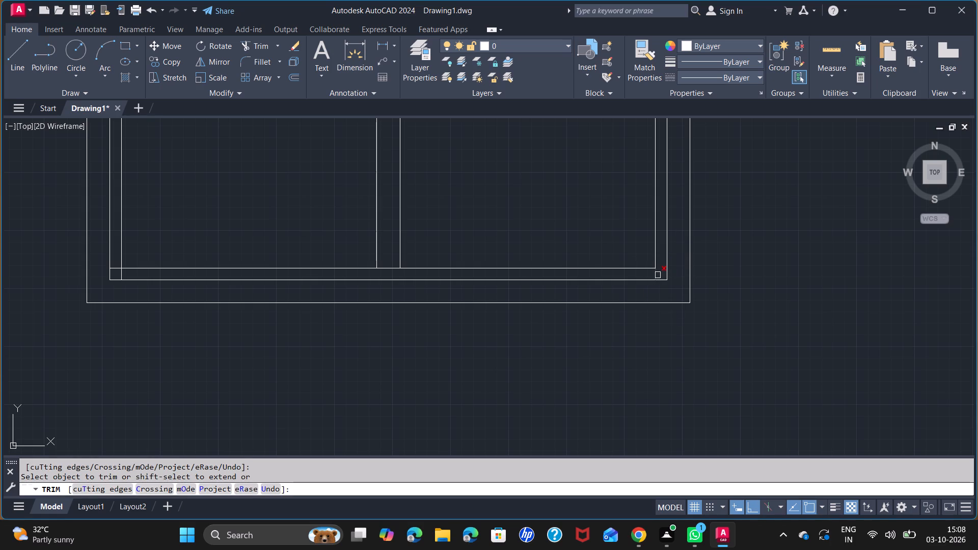
{"action": "left_click", "coordinate": [657, 275]}
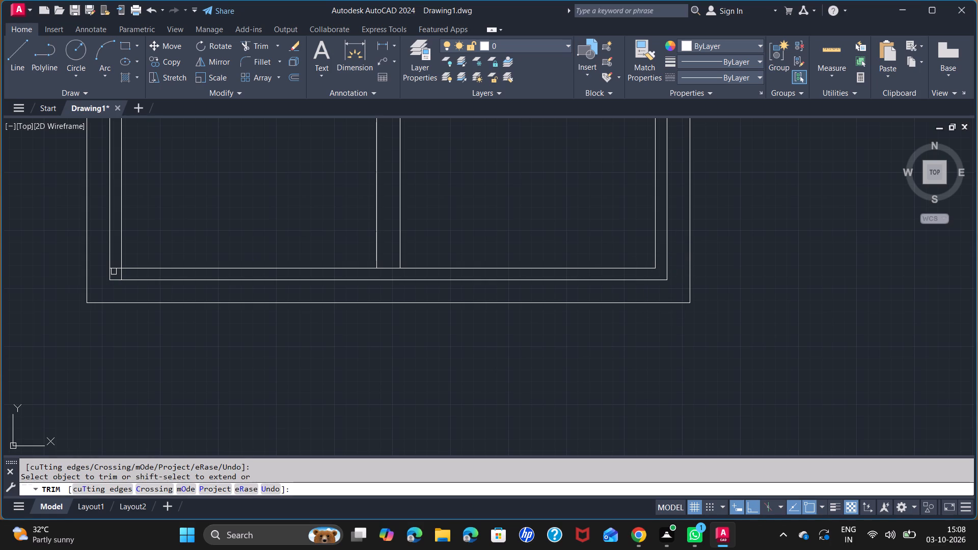
{"action": "left_click", "coordinate": [113, 269]}
{"action": "left_click", "coordinate": [121, 275]}
Trim the crossing frame lines at the tenth window's top-left corner, including the lower top lines running outside its left side.
{"action": "middle_click_drag", "start_coordinate": [313, 229], "coordinate": [312, 321]}
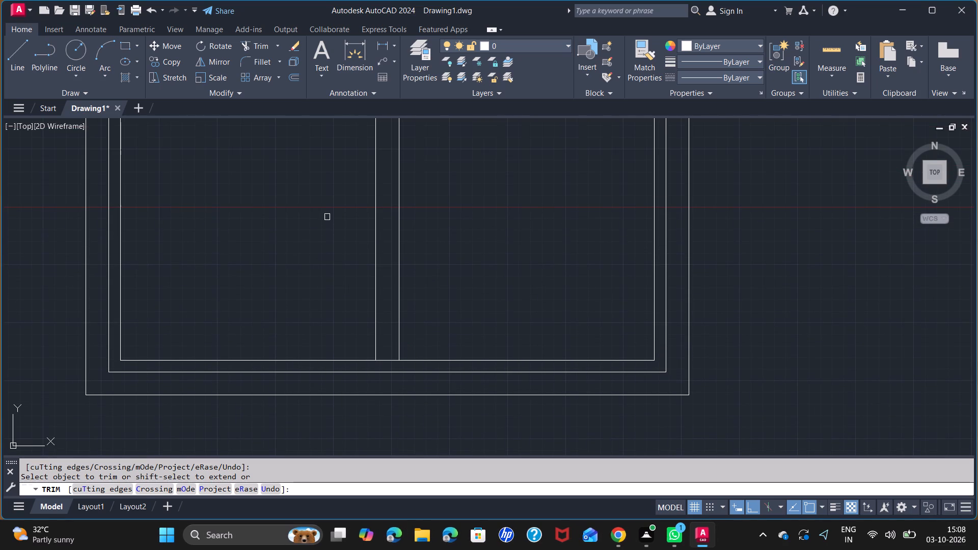
{"action": "middle_click_drag", "start_coordinate": [326, 214], "coordinate": [317, 499]}
{"action": "scroll", "coordinate": [282, 268], "scroll_direction": "down", "scroll_amount": 1}
{"action": "middle_click_drag", "start_coordinate": [289, 224], "coordinate": [282, 480]}
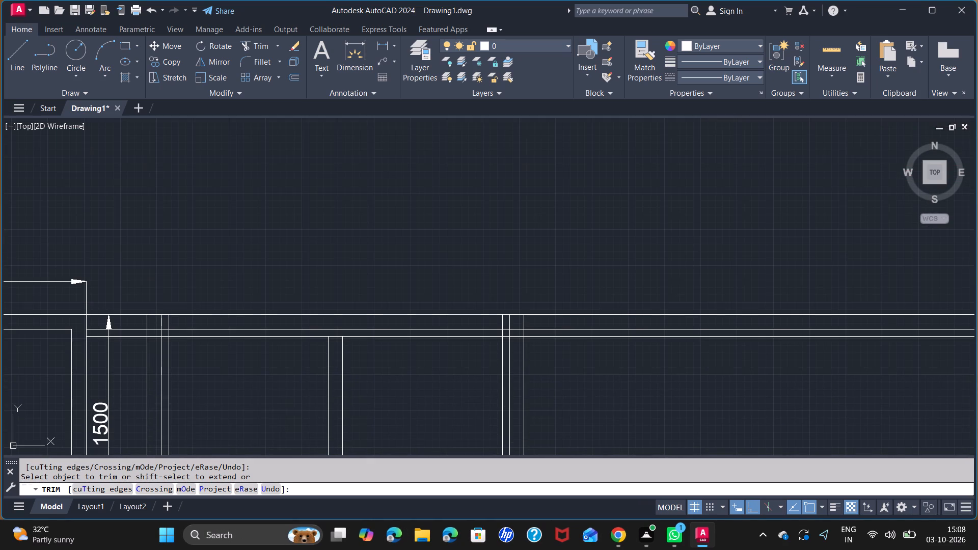
{"action": "left_click", "coordinate": [130, 320]}
{"action": "left_click", "coordinate": [138, 355]}
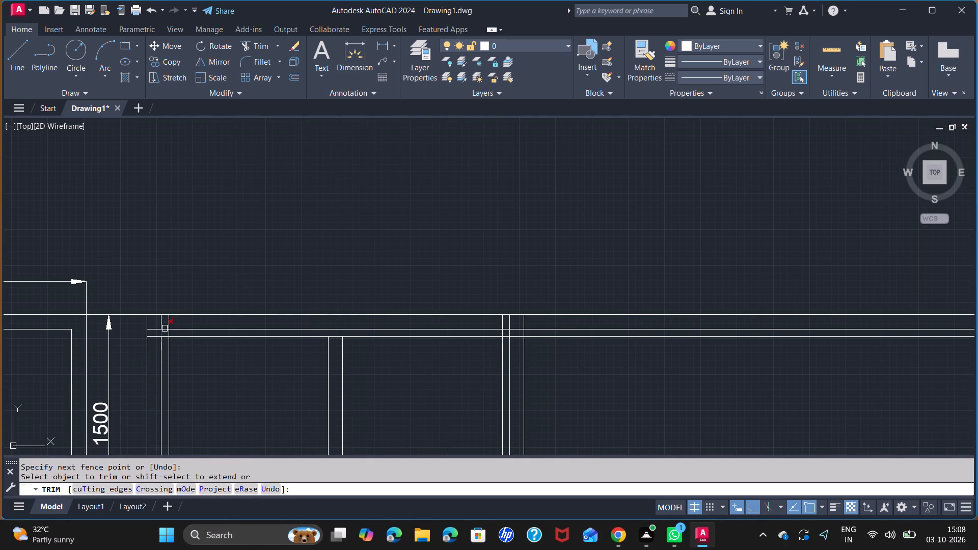
{"action": "scroll", "coordinate": [159, 318], "scroll_direction": "up", "scroll_amount": 2}
{"action": "left_click", "coordinate": [152, 331]}
{"action": "left_click", "coordinate": [234, 323]}
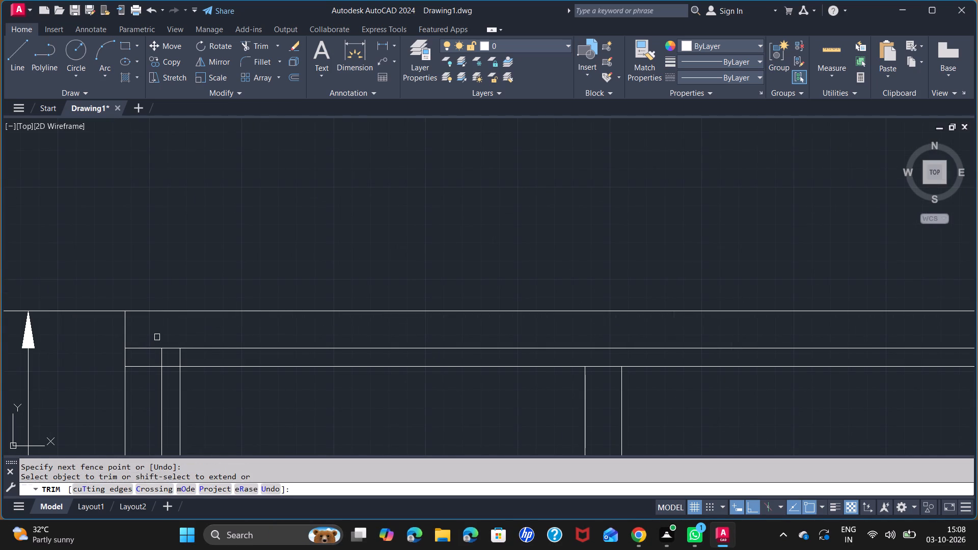
{"action": "left_click", "coordinate": [152, 336]}
{"action": "left_click", "coordinate": [146, 384]}
{"action": "left_click", "coordinate": [169, 367]}
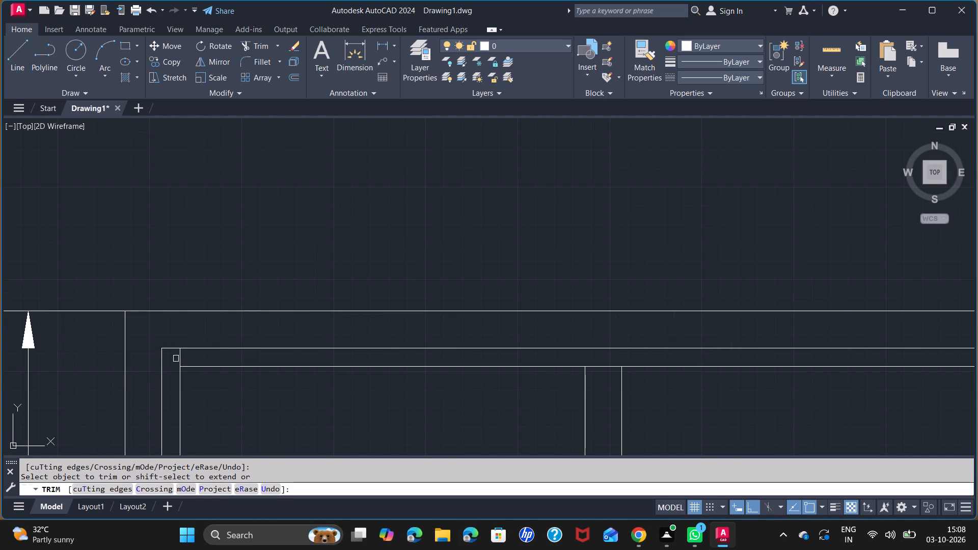
{"action": "left_click", "coordinate": [179, 358]}
Trim the tenth window's top-right corner and remove the lowest top line continuing beyond its right side.
{"action": "middle_click_drag", "start_coordinate": [379, 332], "coordinate": [246, 332]}
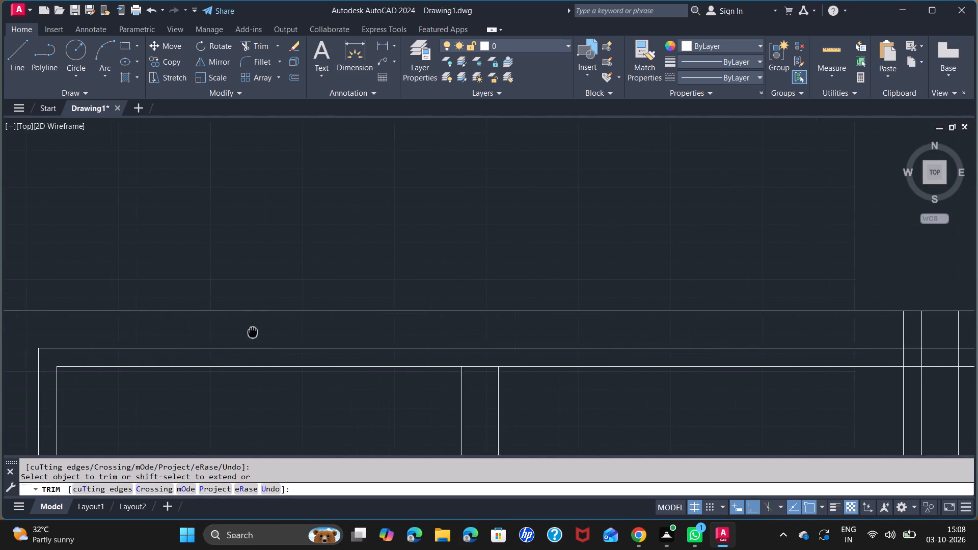
{"action": "middle_click_drag", "start_coordinate": [246, 332], "coordinate": [213, 333]}
{"action": "middle_click_drag", "start_coordinate": [674, 412], "coordinate": [430, 349]}
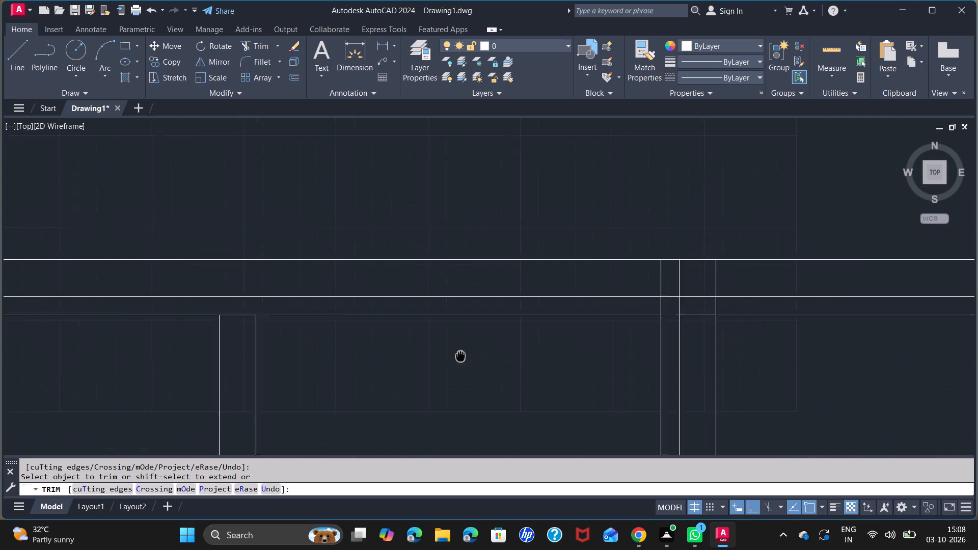
{"action": "middle_click_drag", "start_coordinate": [430, 349], "coordinate": [328, 341]}
{"action": "scroll", "coordinate": [328, 341], "scroll_direction": "down", "scroll_amount": 3}
{"action": "scroll", "coordinate": [367, 331], "scroll_direction": "up", "scroll_amount": 4}
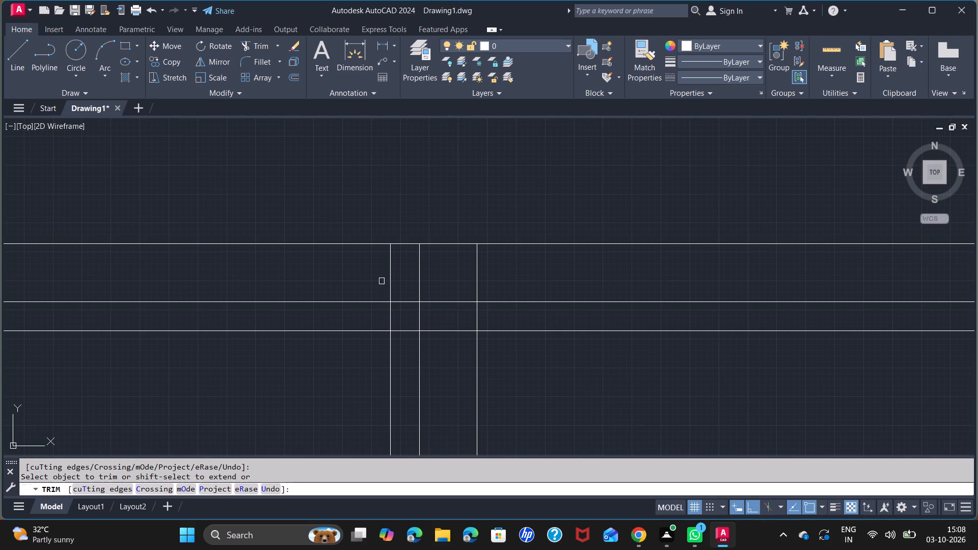
{"action": "left_click", "coordinate": [371, 276]}
{"action": "double_click", "coordinate": [453, 280]}
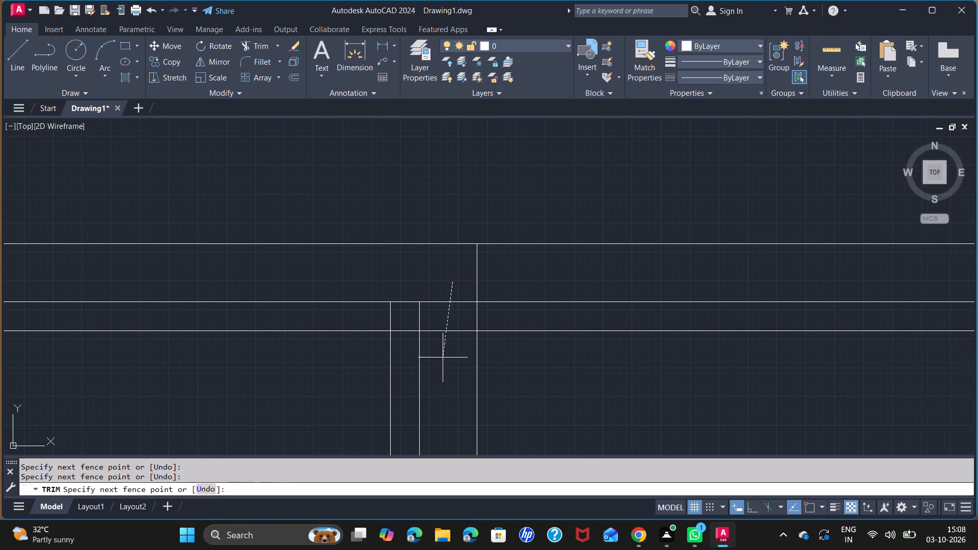
{"action": "left_click", "coordinate": [447, 370]}
{"action": "left_click", "coordinate": [404, 332]}
{"action": "left_click", "coordinate": [392, 320]}
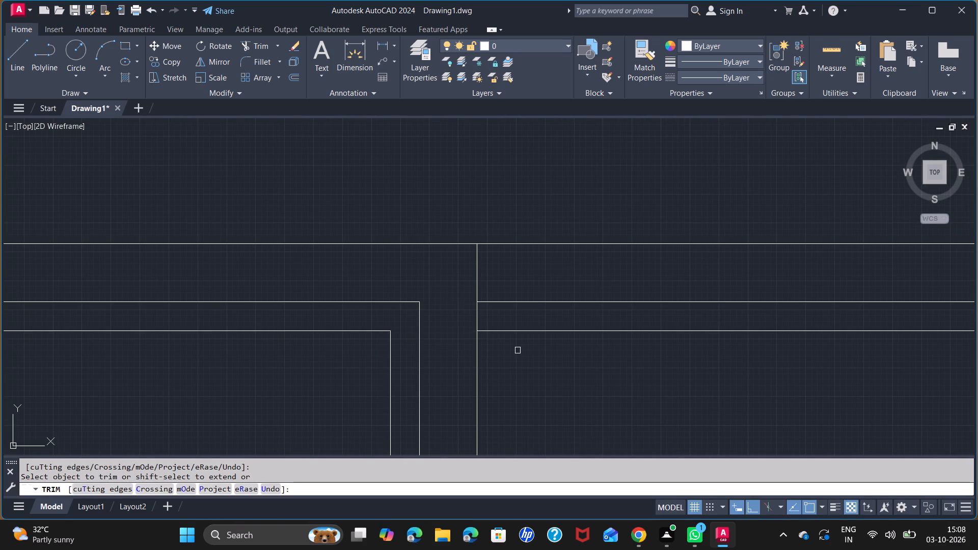
{"action": "left_click", "coordinate": [517, 333]}
{"action": "scroll", "coordinate": [536, 361], "scroll_direction": "down", "scroll_amount": 3}
{"action": "middle_click_drag", "start_coordinate": [543, 386], "coordinate": [542, 314]}
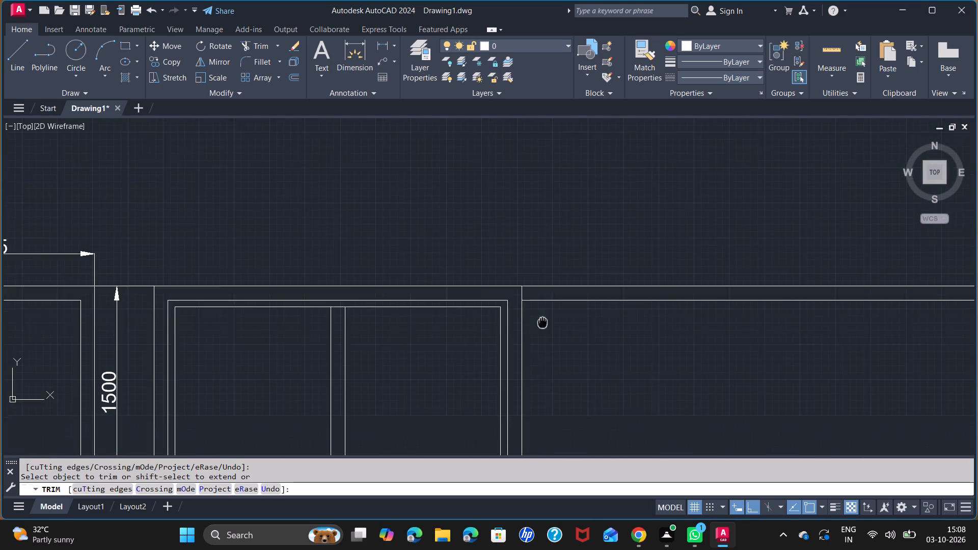
{"action": "middle_click_drag", "start_coordinate": [542, 314], "coordinate": [547, 259]}
{"action": "key", "text": "space"}
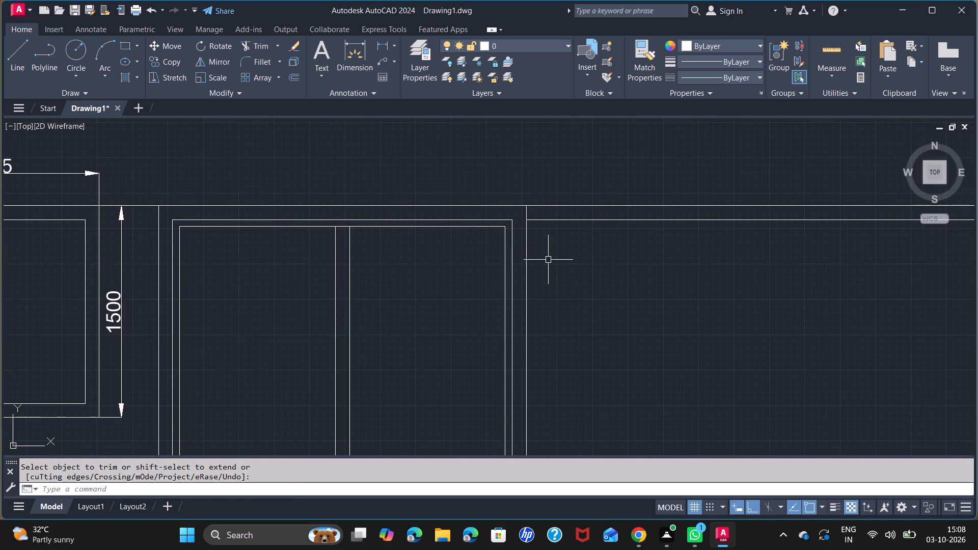
Extend the left mullion line up to the outer of the two inner frames, and both mullion lines down to it.
{"action": "key", "text": "e"}
{"action": "key", "text": "x"}
{"action": "key", "text": "Return"}
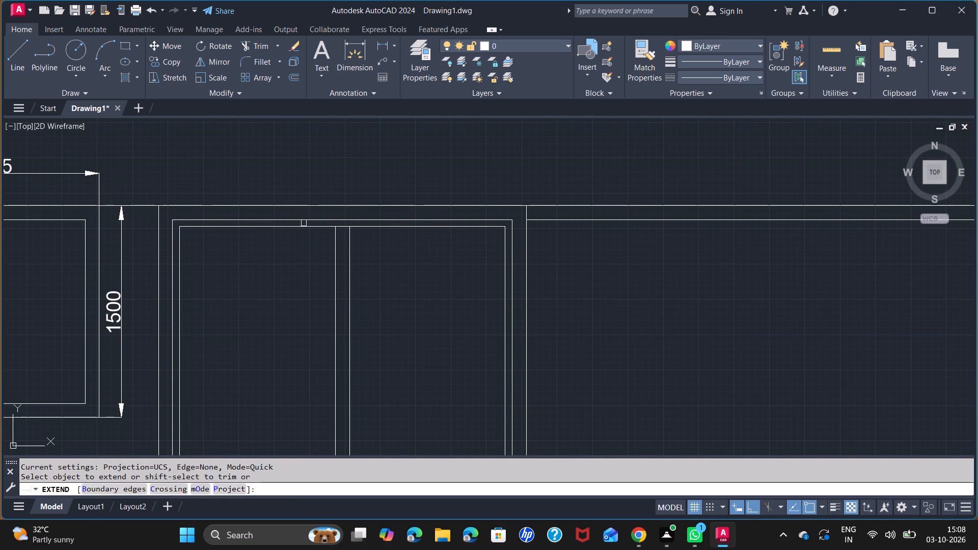
{"action": "left_click", "coordinate": [334, 247]}
{"action": "scroll", "coordinate": [416, 318], "scroll_direction": "down", "scroll_amount": 2}
{"action": "middle_click_drag", "start_coordinate": [431, 363], "coordinate": [400, 276]}
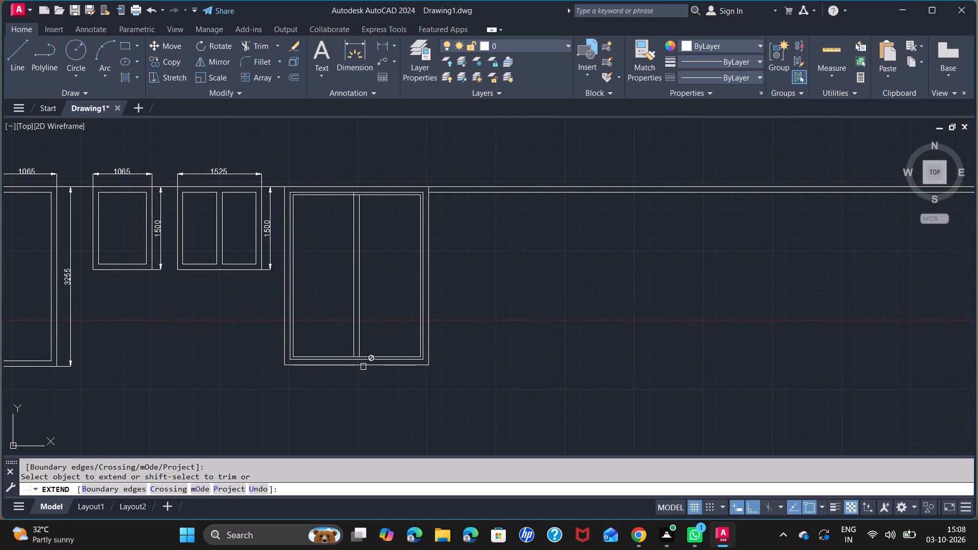
{"action": "scroll", "coordinate": [363, 367], "scroll_direction": "up", "scroll_amount": 3}
{"action": "left_click", "coordinate": [315, 301]}
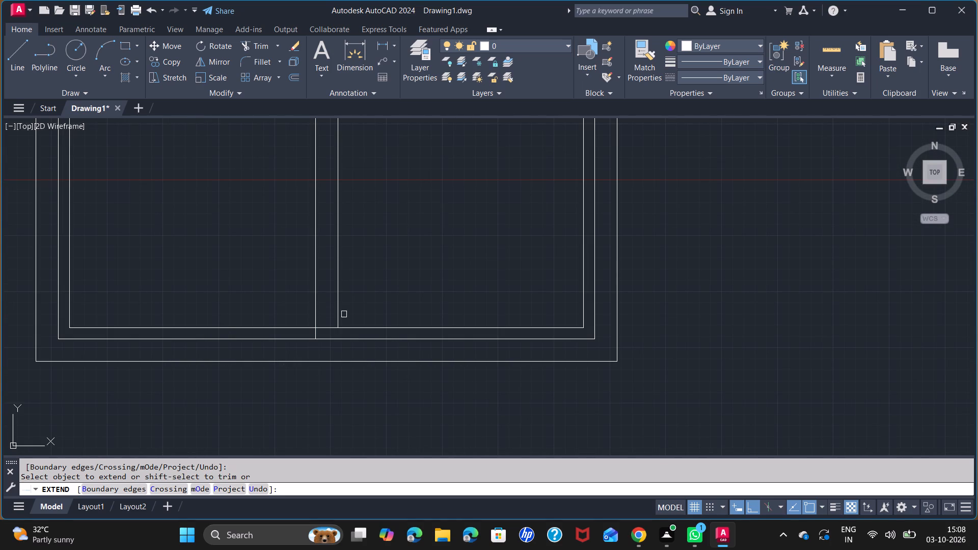
{"action": "left_click", "coordinate": [336, 303]}
{"action": "key", "text": "space"}
Trim the innermost frame's bottom and top lines between the tenth window's two mullion lines.
{"action": "key", "text": "t"}
{"action": "key", "text": "r"}
{"action": "key", "text": "Return"}
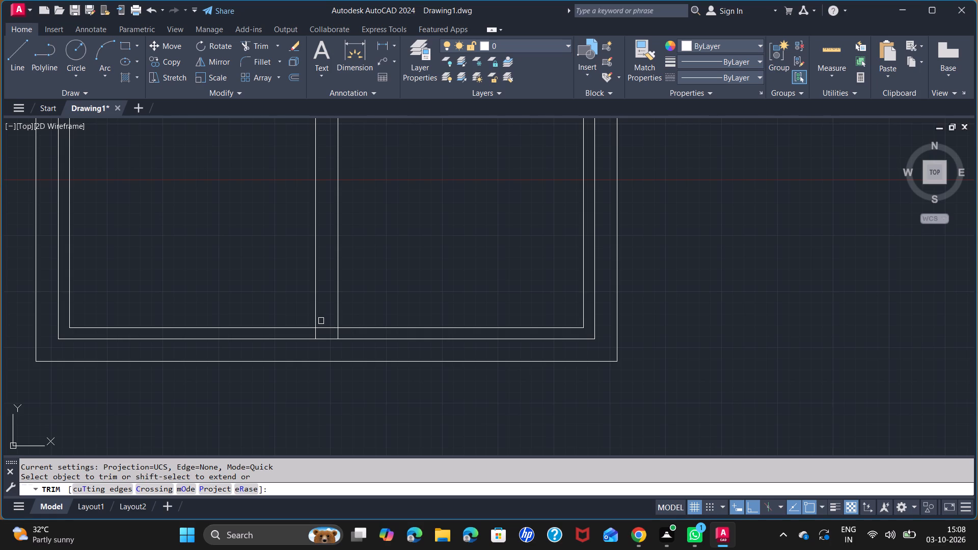
{"action": "left_click", "coordinate": [328, 326]}
{"action": "scroll", "coordinate": [336, 250], "scroll_direction": "down", "scroll_amount": 3}
{"action": "middle_click_drag", "start_coordinate": [348, 220], "coordinate": [365, 442]}
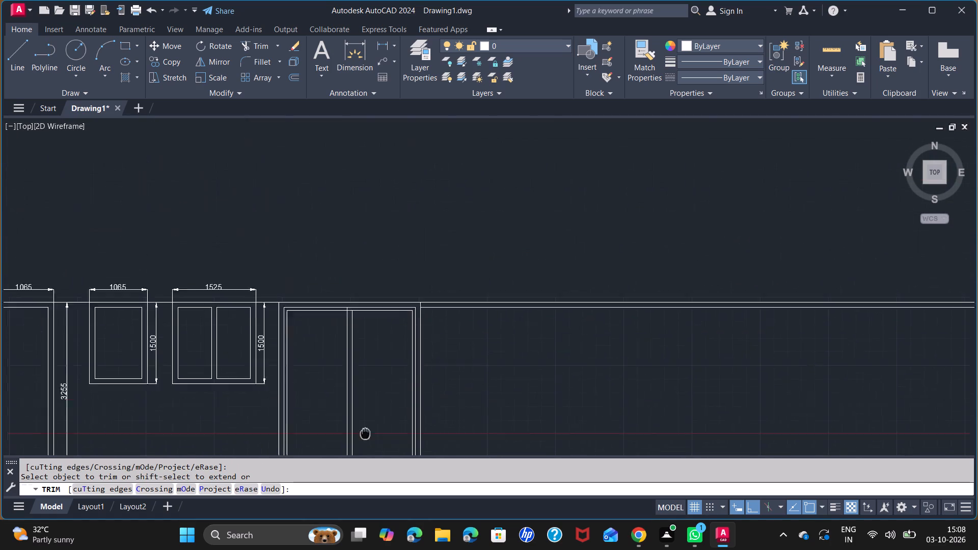
{"action": "middle_click_drag", "start_coordinate": [365, 442], "coordinate": [365, 444]}
{"action": "scroll", "coordinate": [351, 336], "scroll_direction": "up", "scroll_amount": 3}
{"action": "left_click", "coordinate": [342, 326]}
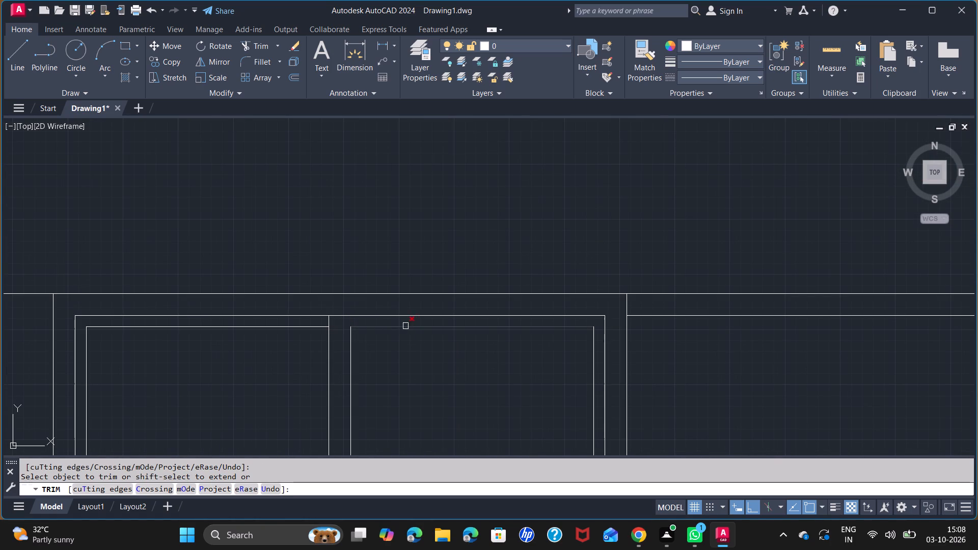
{"action": "key", "text": "space"}
Add a linear dimension for the tenth window's overall width above it, aligned with the neighbouring width dimensions.
{"action": "scroll", "coordinate": [450, 264], "scroll_direction": "down", "scroll_amount": 3}
{"action": "middle_click_drag", "start_coordinate": [477, 369], "coordinate": [422, 331]}
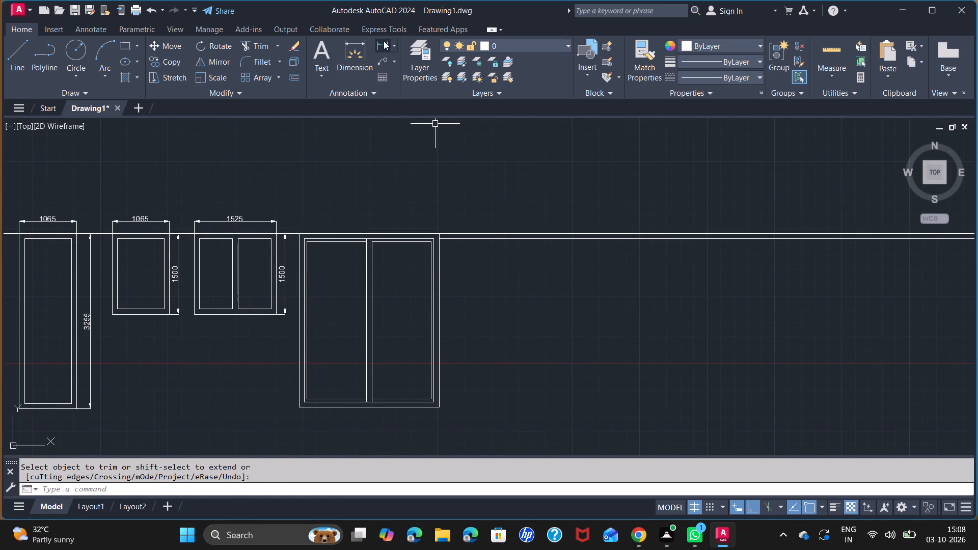
{"action": "left_click", "coordinate": [384, 41]}
{"action": "left_click", "coordinate": [297, 233]}
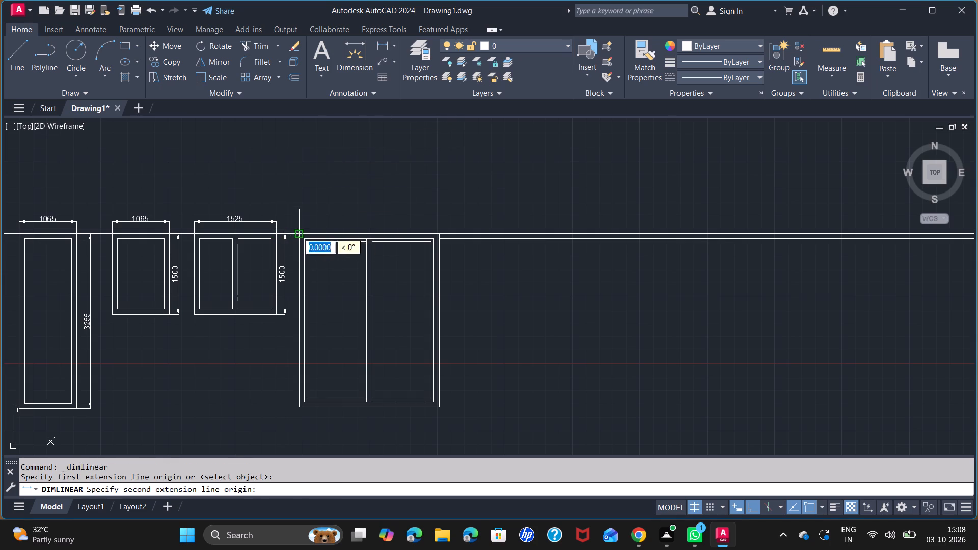
{"action": "left_click", "coordinate": [440, 232]}
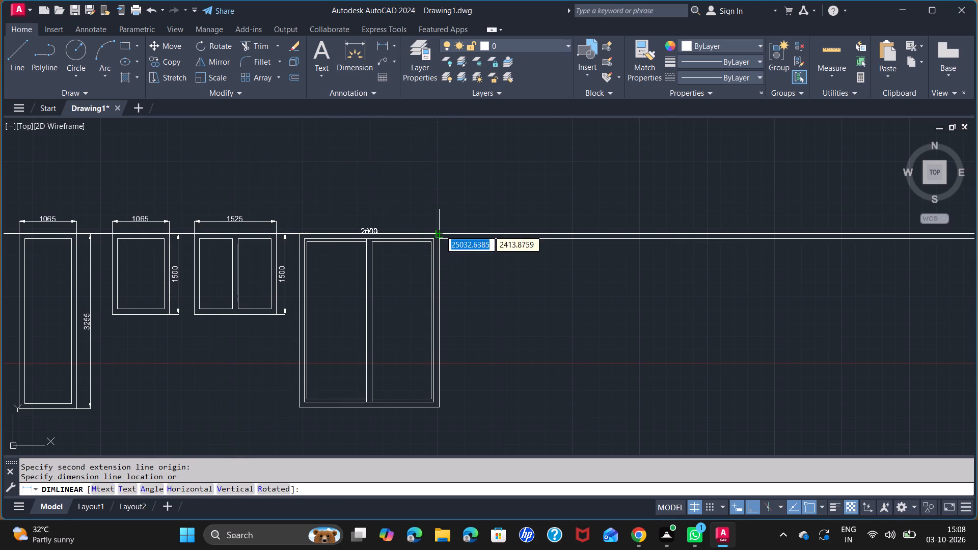
{"action": "left_click", "coordinate": [278, 218]}
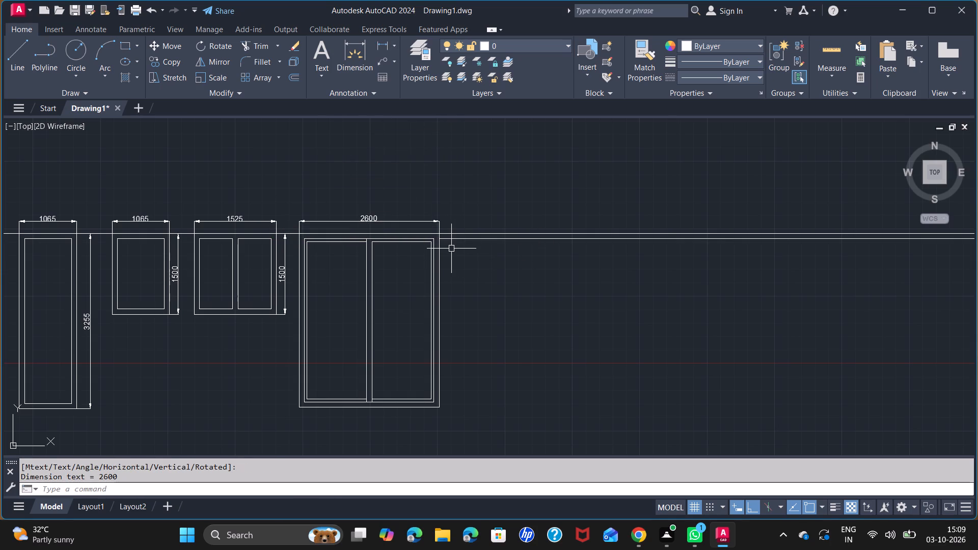
Add a linear dimension for the tenth window's overall height just outside its right side.
{"action": "key", "text": "space"}
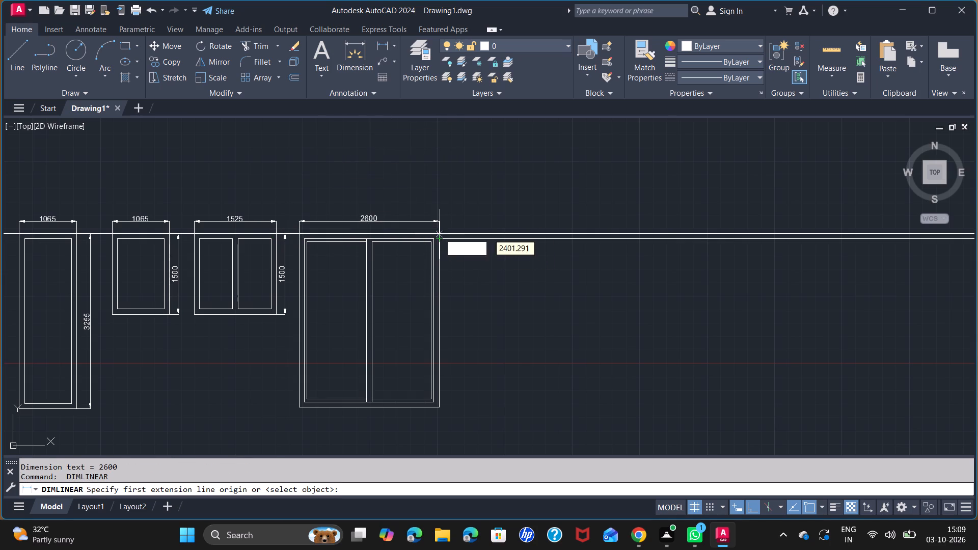
{"action": "left_click", "coordinate": [440, 232]}
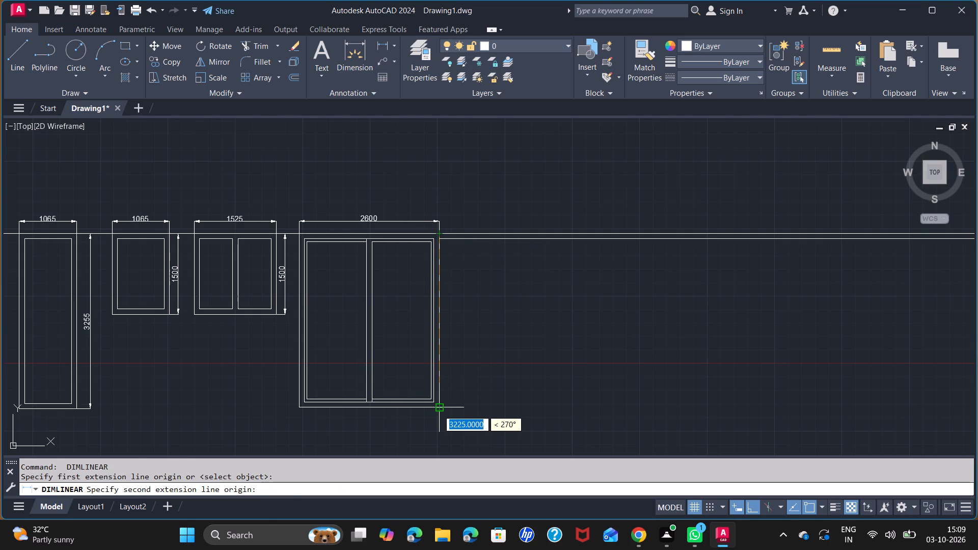
{"action": "left_click", "coordinate": [439, 407]}
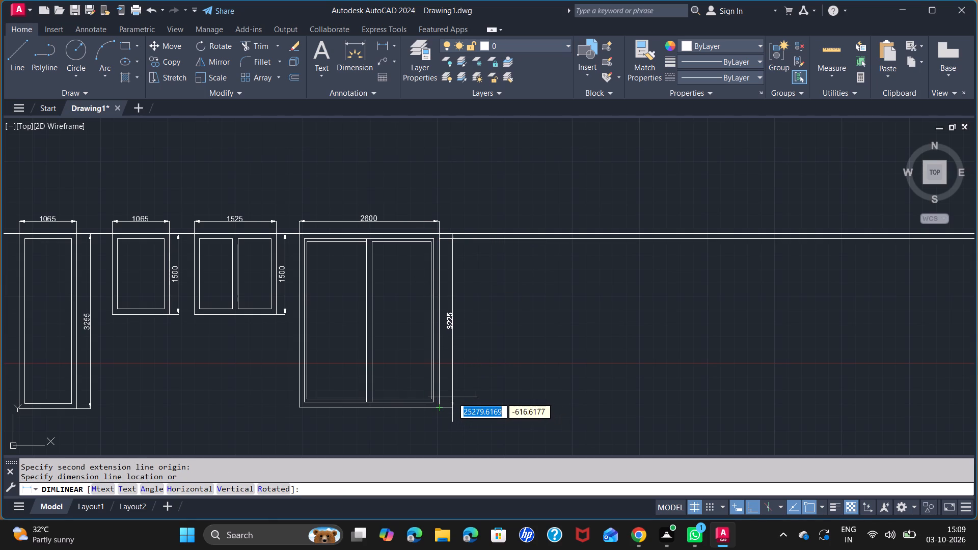
{"action": "left_click", "coordinate": [450, 395]}
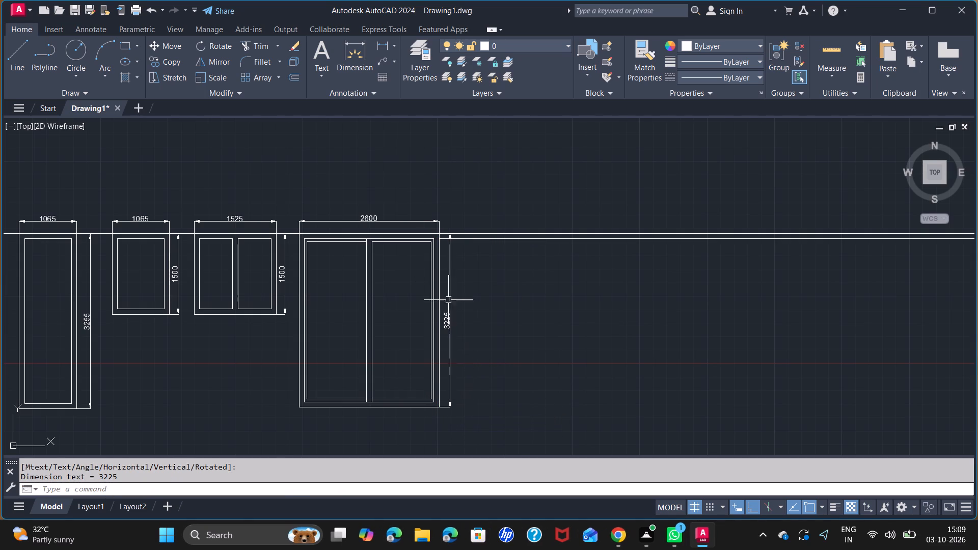
Draw the eleventh window's outline right of the tenth: 3225 down from the upper top line, 4975 across, and up to the lower top line.
{"action": "scroll", "coordinate": [426, 290], "scroll_direction": "up", "scroll_amount": 3}
{"action": "scroll", "coordinate": [493, 317], "scroll_direction": "down", "scroll_amount": 3}
{"action": "middle_click_drag", "start_coordinate": [505, 329], "coordinate": [296, 294]}
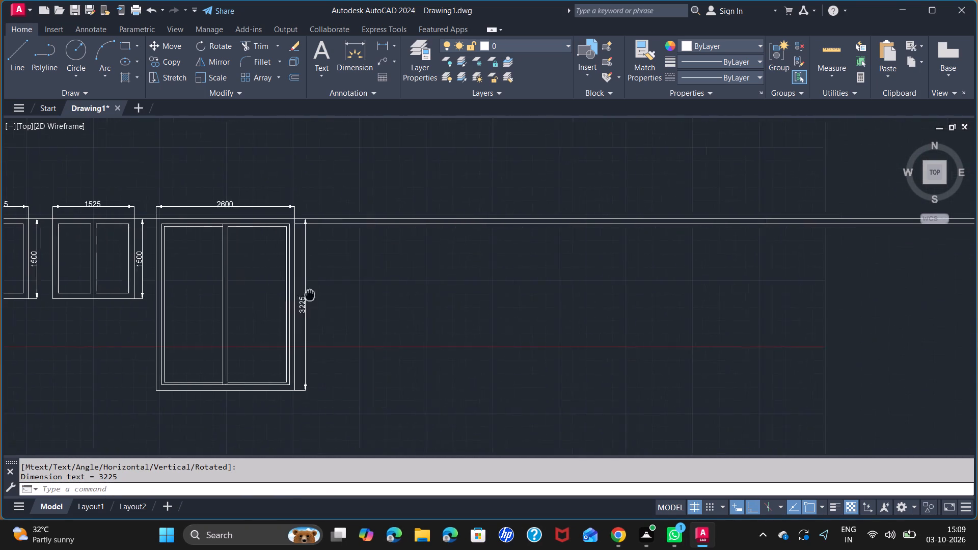
{"action": "middle_click_drag", "start_coordinate": [296, 294], "coordinate": [265, 294]}
{"action": "key", "text": "l"}
{"action": "key", "text": "Return"}
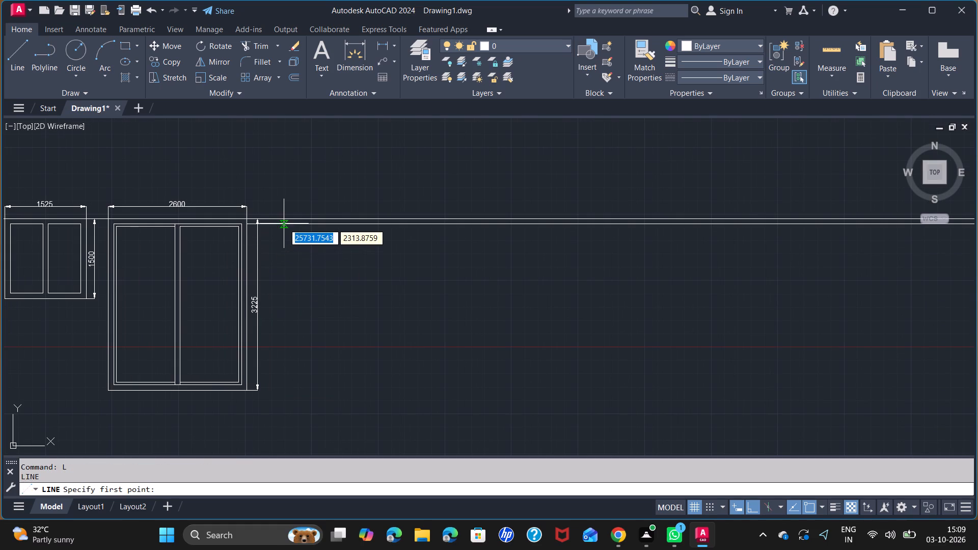
{"action": "scroll", "coordinate": [284, 223], "scroll_direction": "up", "scroll_amount": 1}
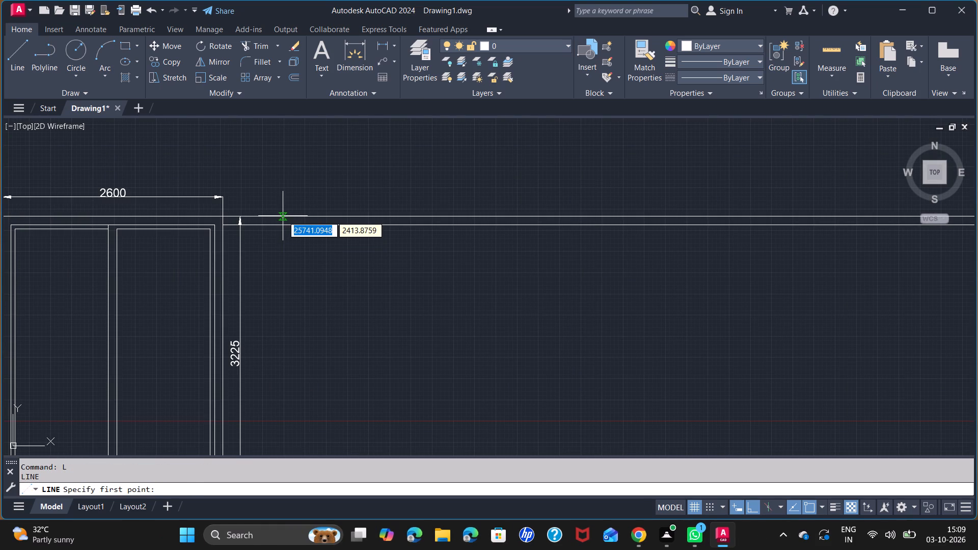
{"action": "left_click", "coordinate": [283, 216]}
{"action": "scroll", "coordinate": [297, 341], "scroll_direction": "down", "scroll_amount": 1}
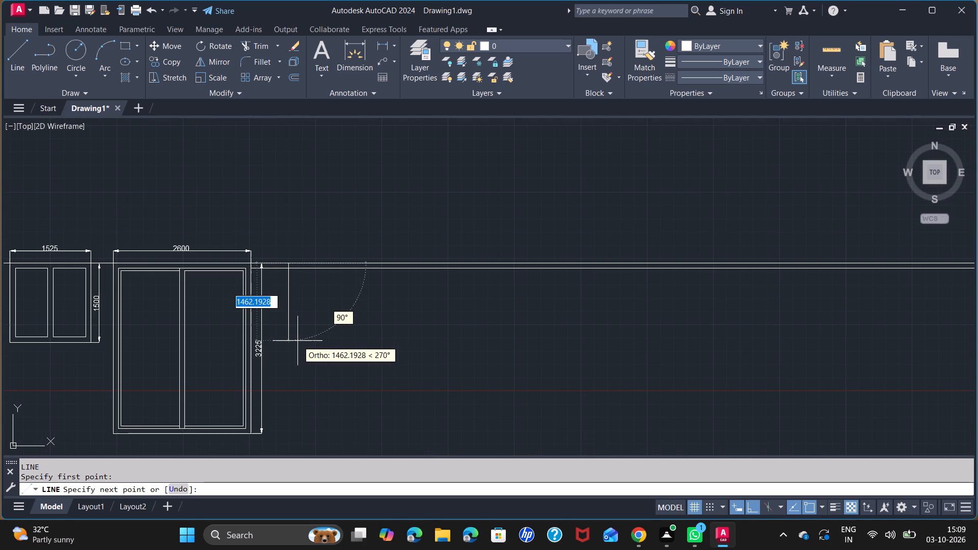
{"action": "middle_click_drag", "start_coordinate": [298, 341], "coordinate": [280, 243]}
{"action": "type", "text": "3225"}
{"action": "key", "text": "Return"}
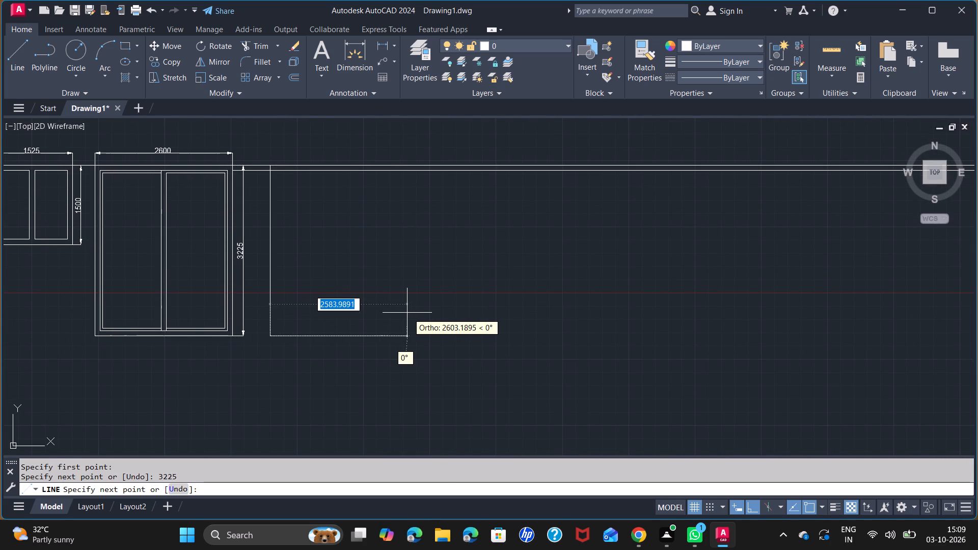
{"action": "type", "text": "49"}
{"action": "type", "text": "75"}
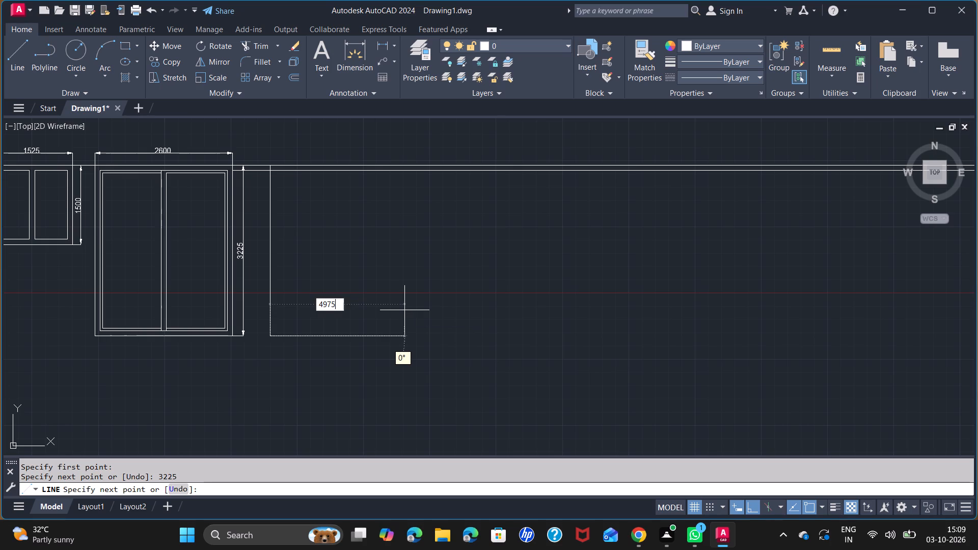
{"action": "key", "text": "Return"}
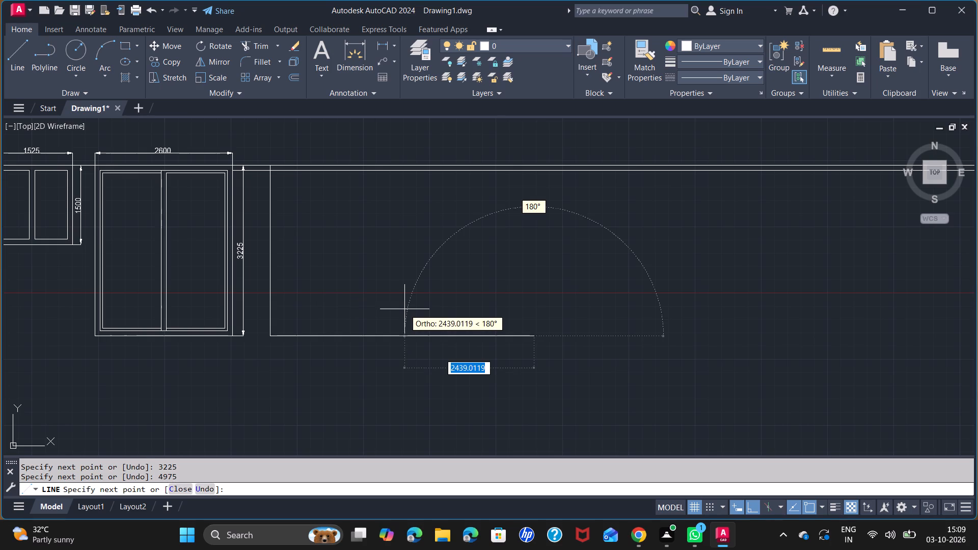
{"action": "left_click", "coordinate": [536, 173]}
{"action": "key", "text": "space"}
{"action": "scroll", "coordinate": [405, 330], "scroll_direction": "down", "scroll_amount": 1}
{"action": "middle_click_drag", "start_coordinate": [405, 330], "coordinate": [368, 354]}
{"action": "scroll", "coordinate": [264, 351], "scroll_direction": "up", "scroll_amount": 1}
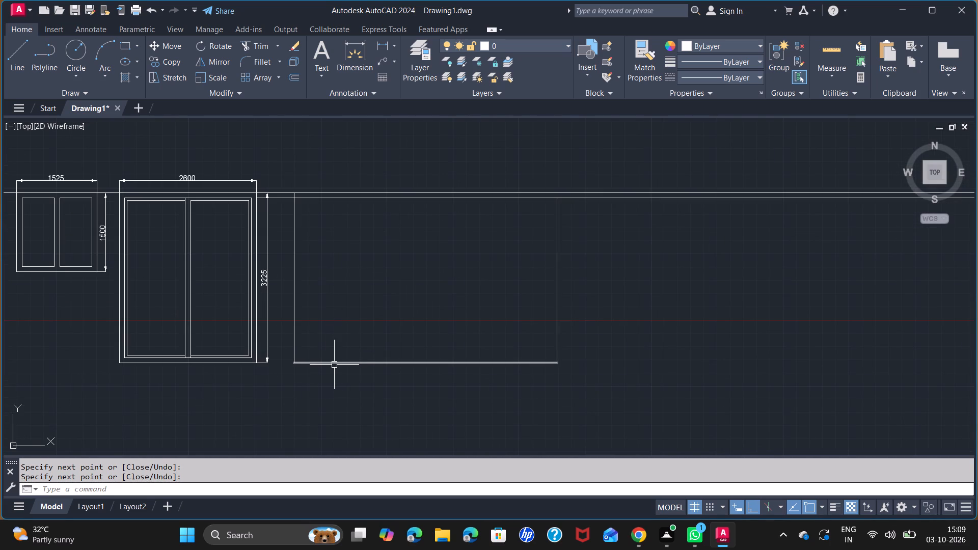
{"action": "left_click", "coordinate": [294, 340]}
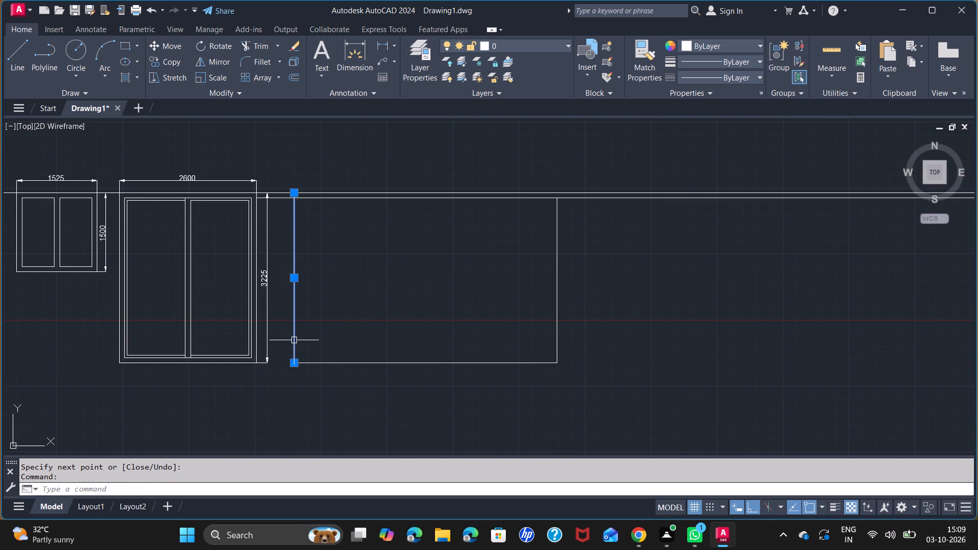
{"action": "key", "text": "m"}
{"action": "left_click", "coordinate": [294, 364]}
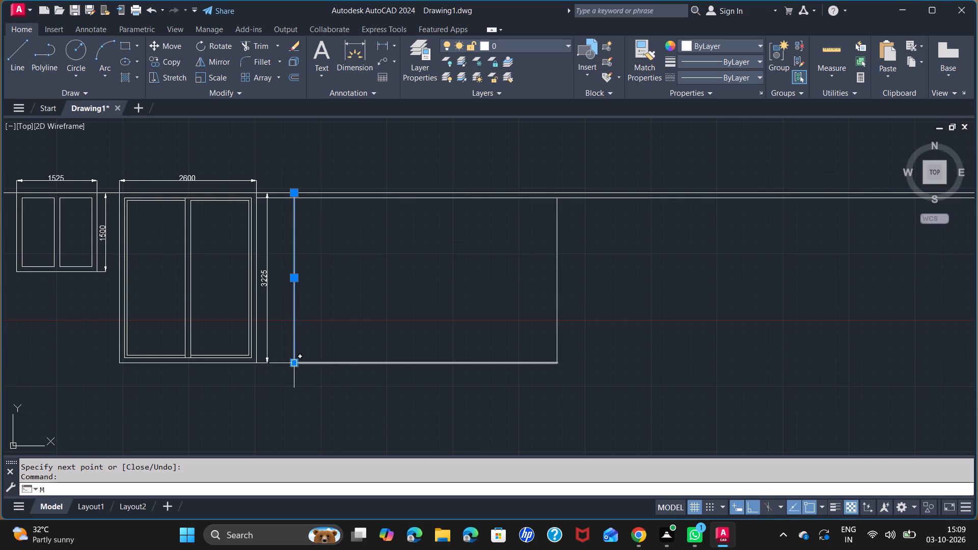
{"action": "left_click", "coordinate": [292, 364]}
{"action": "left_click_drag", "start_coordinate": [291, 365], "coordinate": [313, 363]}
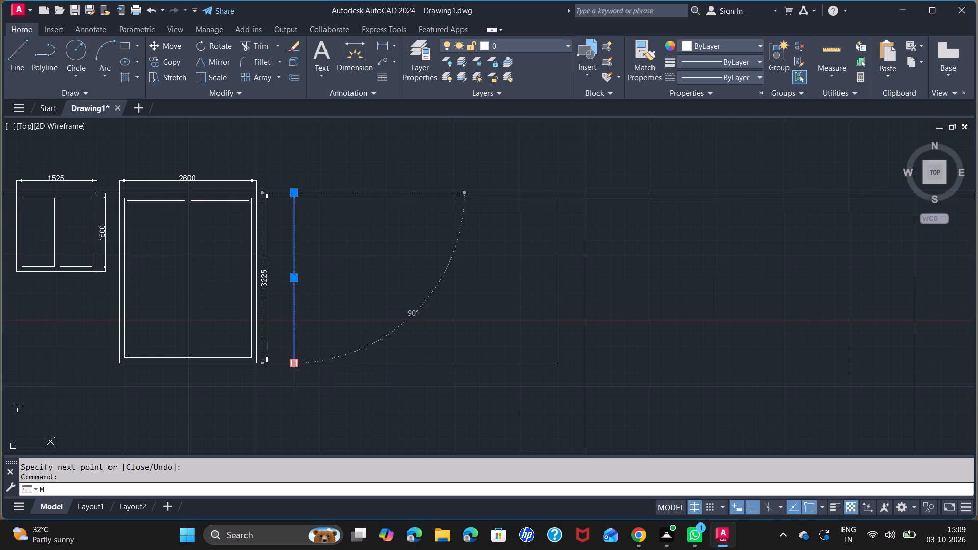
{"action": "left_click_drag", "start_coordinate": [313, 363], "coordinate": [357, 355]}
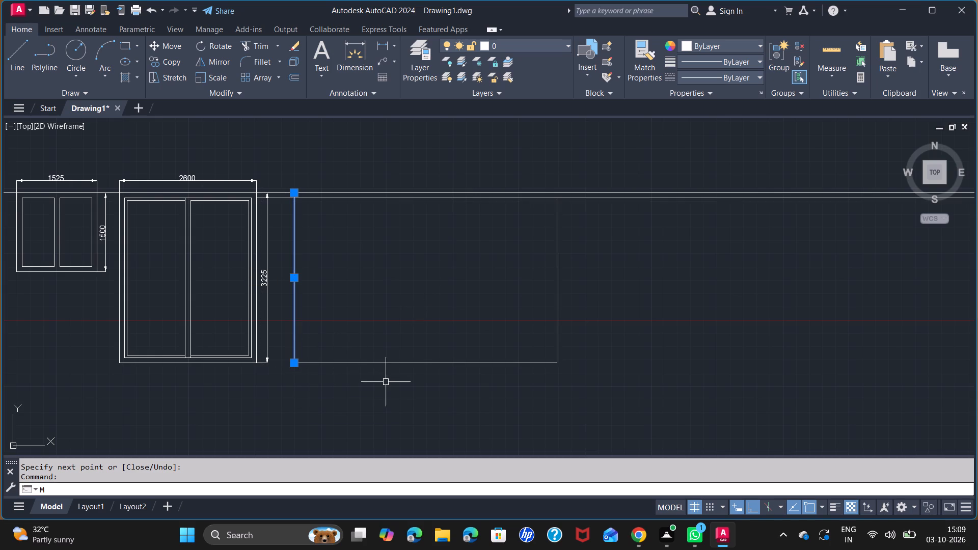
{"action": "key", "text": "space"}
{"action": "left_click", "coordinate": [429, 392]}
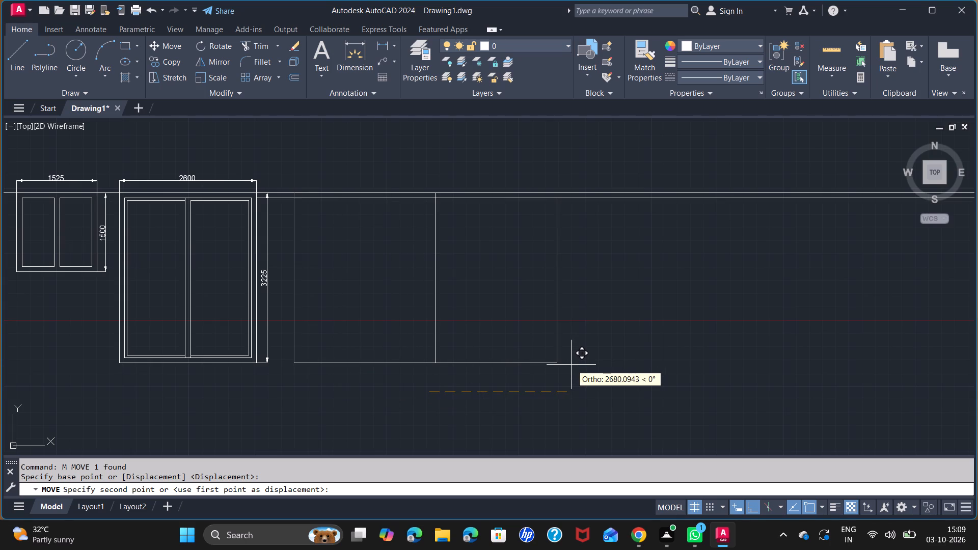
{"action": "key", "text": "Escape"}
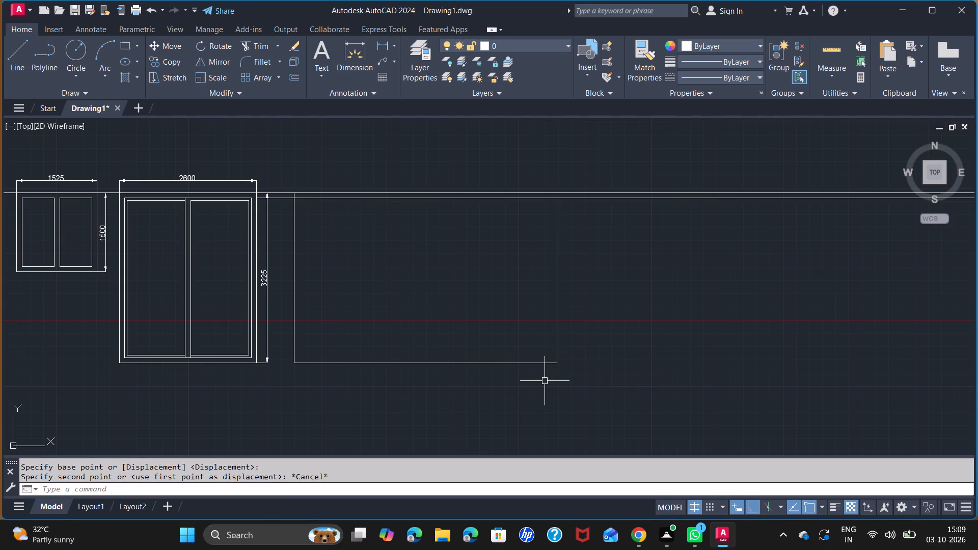
Copy the eleventh window's left side line inside the outline, at about 1720 and 3388 to its right.
{"action": "left_click", "coordinate": [296, 350]}
{"action": "key", "text": "c"}
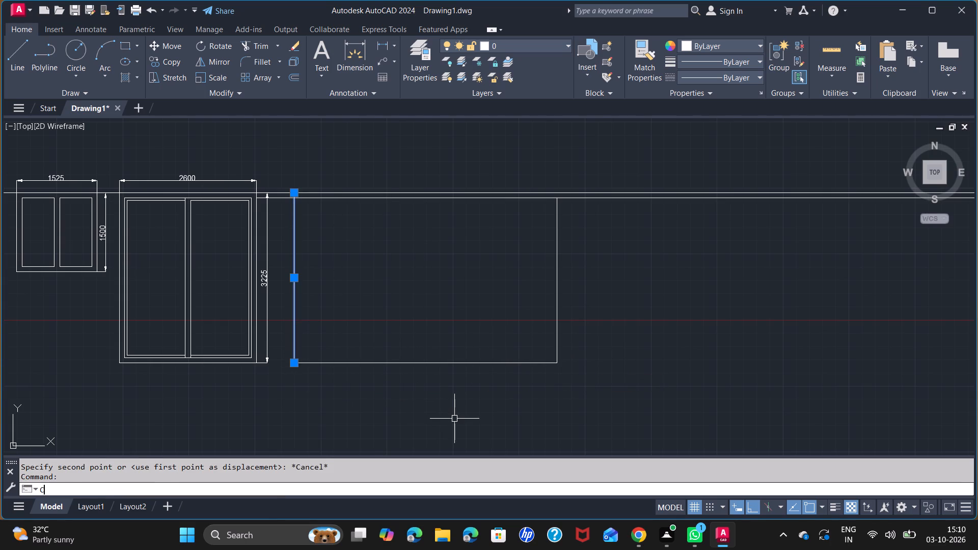
{"action": "key", "text": "o"}
{"action": "key", "text": "Return"}
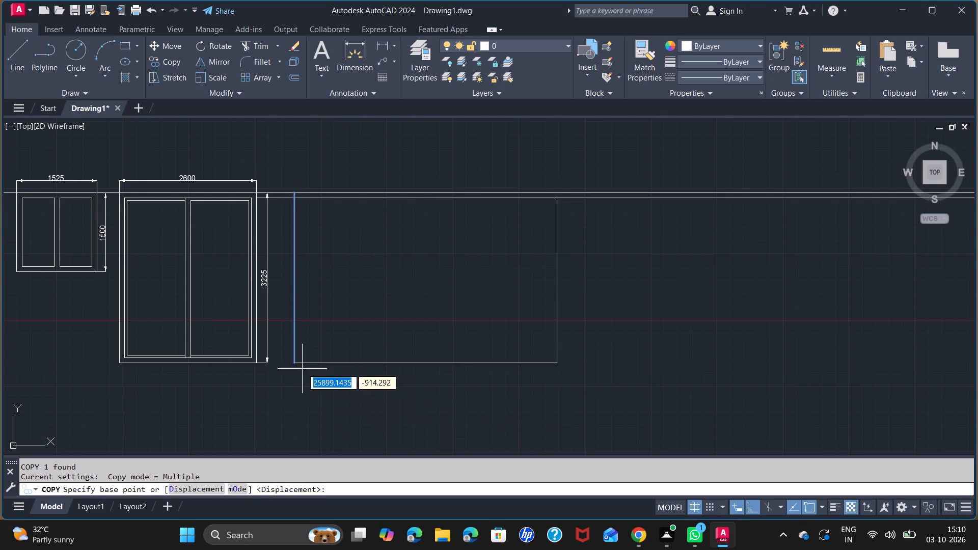
{"action": "left_click", "coordinate": [296, 360]}
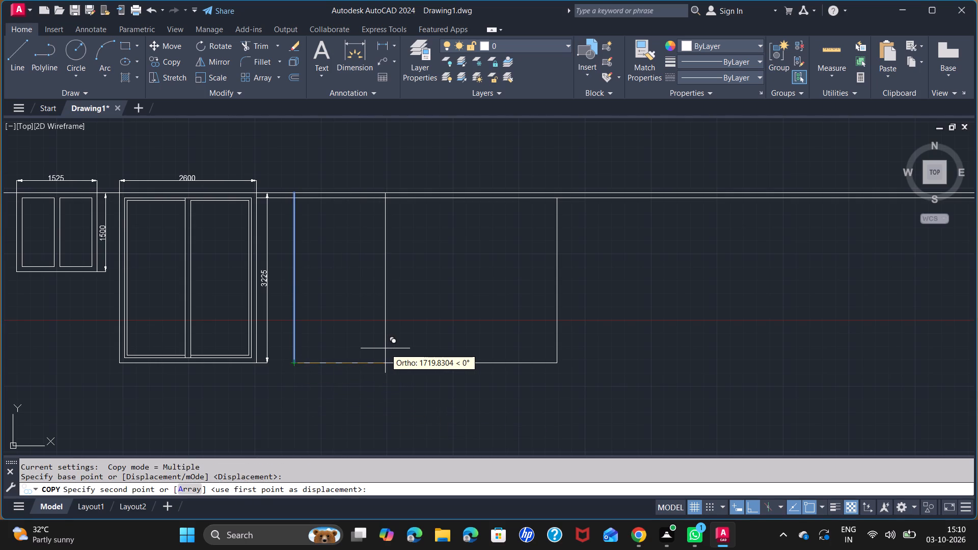
{"action": "left_click", "coordinate": [385, 348]}
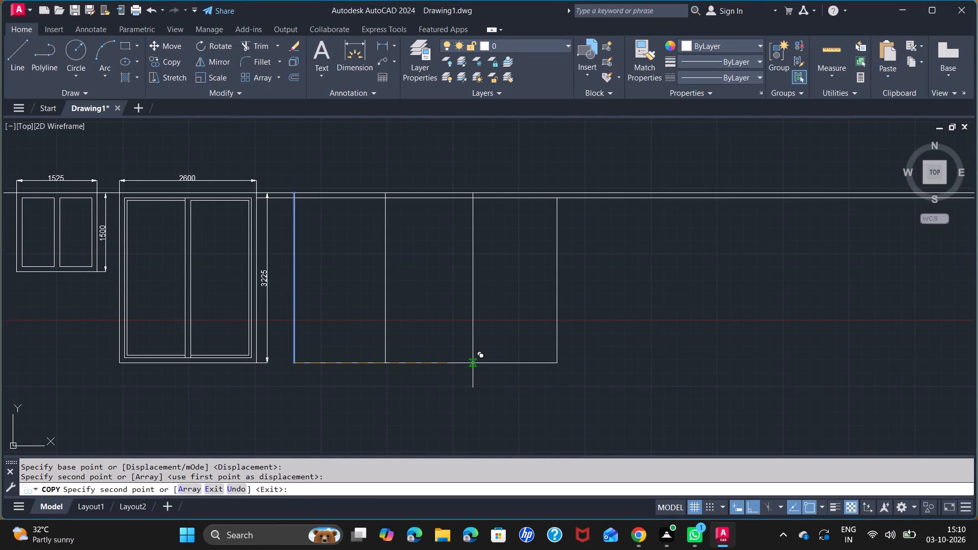
{"action": "left_click", "coordinate": [473, 363]}
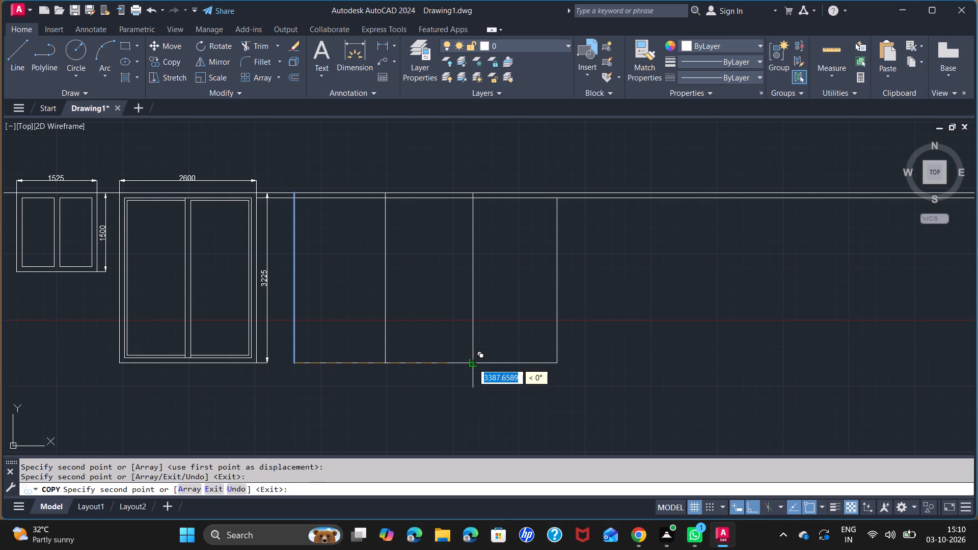
{"action": "key", "text": "space"}
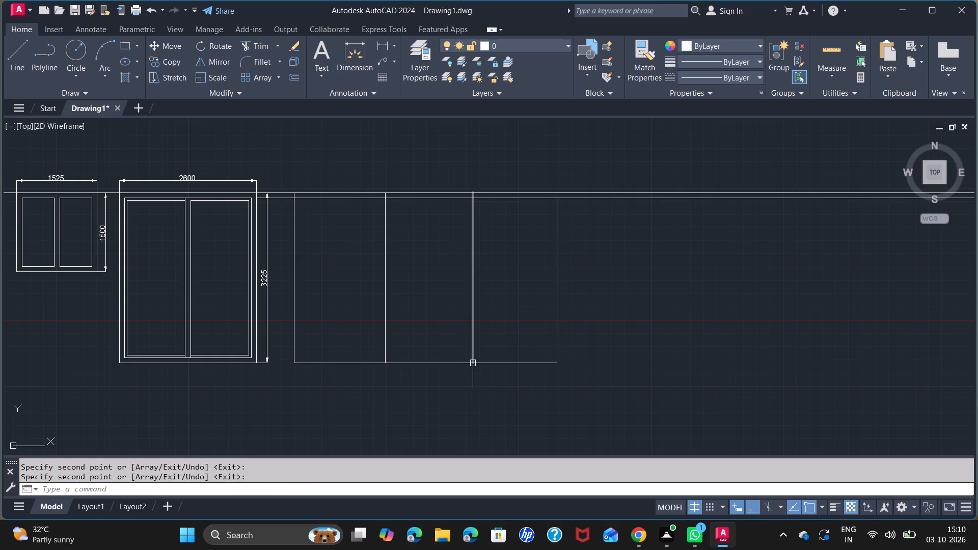
Extend the eleventh window's right side line up to the upper top line.
{"action": "scroll", "coordinate": [532, 256], "scroll_direction": "down", "scroll_amount": 1}
{"action": "type", "text": "EX"}
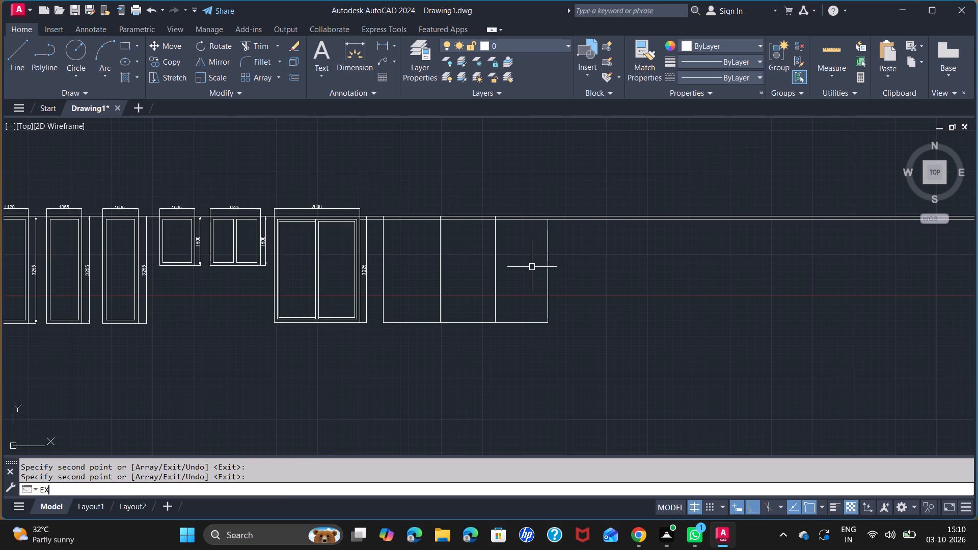
{"action": "key", "text": "space"}
{"action": "left_click", "coordinate": [548, 236]}
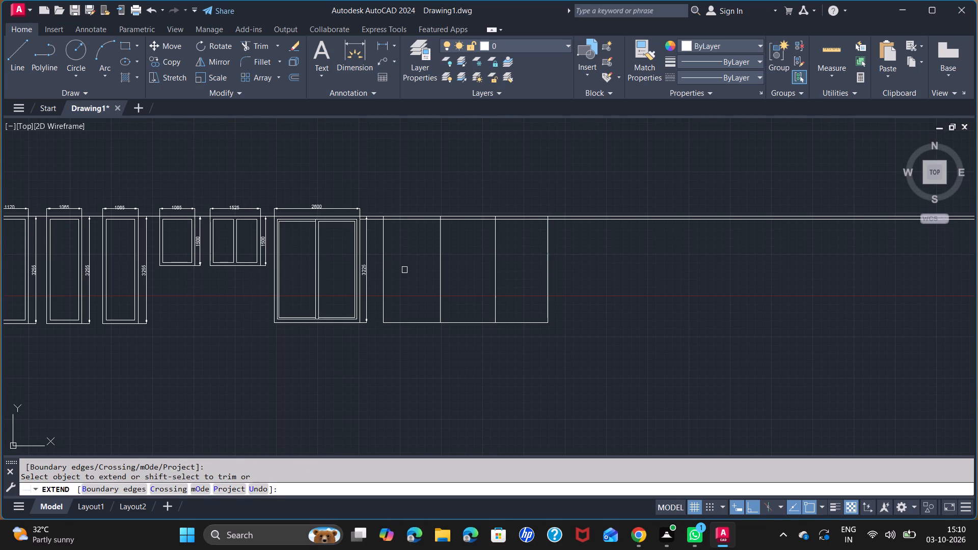
{"action": "key", "text": "space"}
Offset the eleventh window's left, bottom and right outline lines 100 inward.
{"action": "middle_click_drag", "start_coordinate": [529, 287], "coordinate": [477, 342]}
{"action": "scroll", "coordinate": [432, 341], "scroll_direction": "up", "scroll_amount": 1}
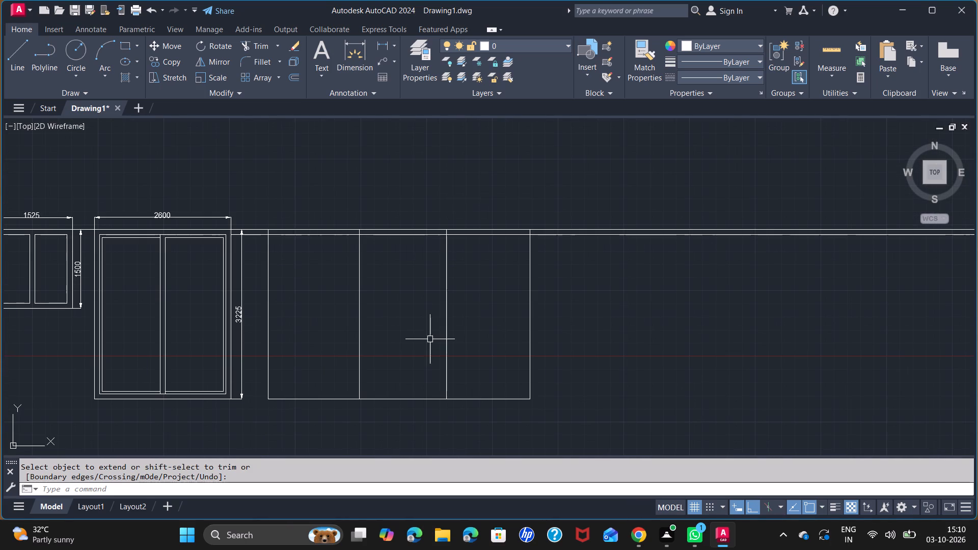
{"action": "middle_click_drag", "start_coordinate": [427, 337], "coordinate": [417, 327]}
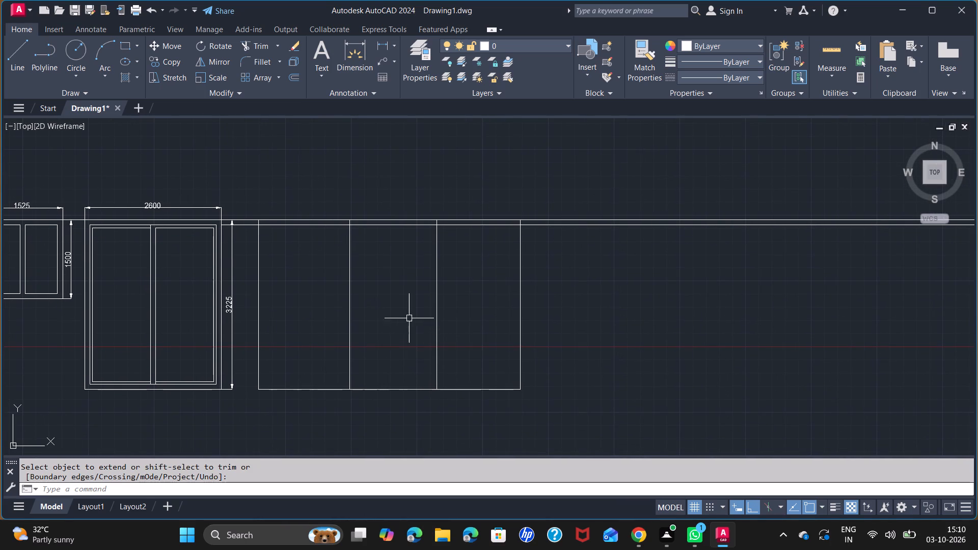
{"action": "scroll", "coordinate": [359, 320], "scroll_direction": "up", "scroll_amount": 1}
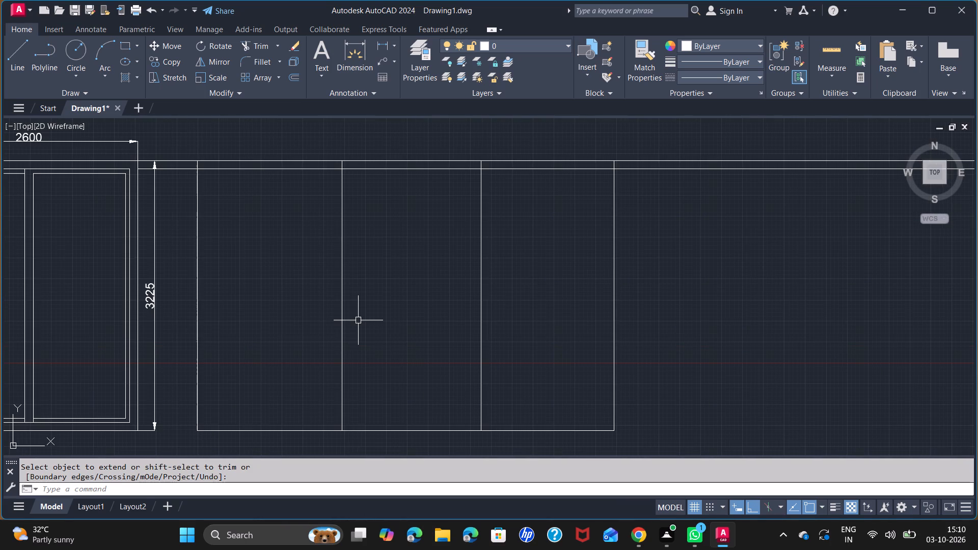
{"action": "type", "text": "OF"}
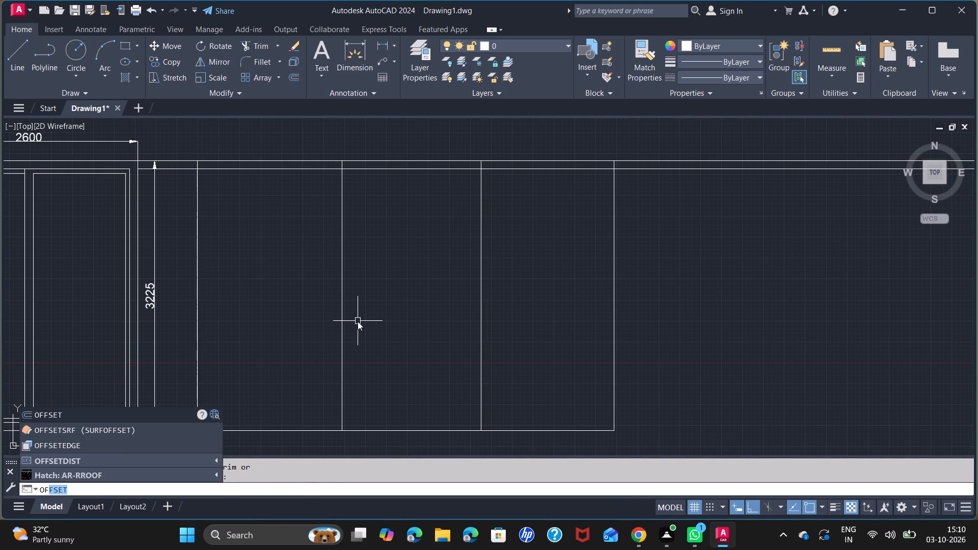
{"action": "key", "text": "Return"}
{"action": "type", "text": "100"}
{"action": "key", "text": "Return"}
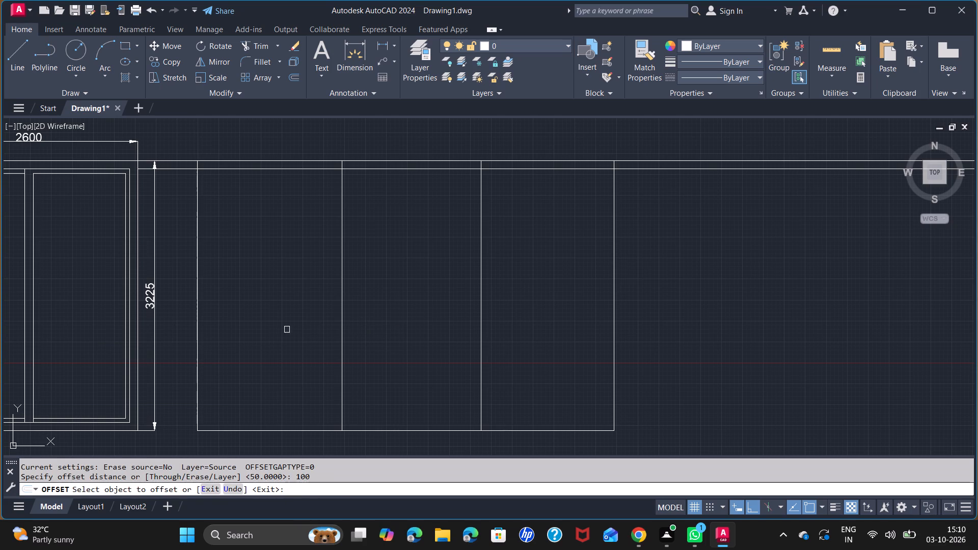
{"action": "left_click", "coordinate": [195, 320]}
{"action": "left_click", "coordinate": [209, 336]}
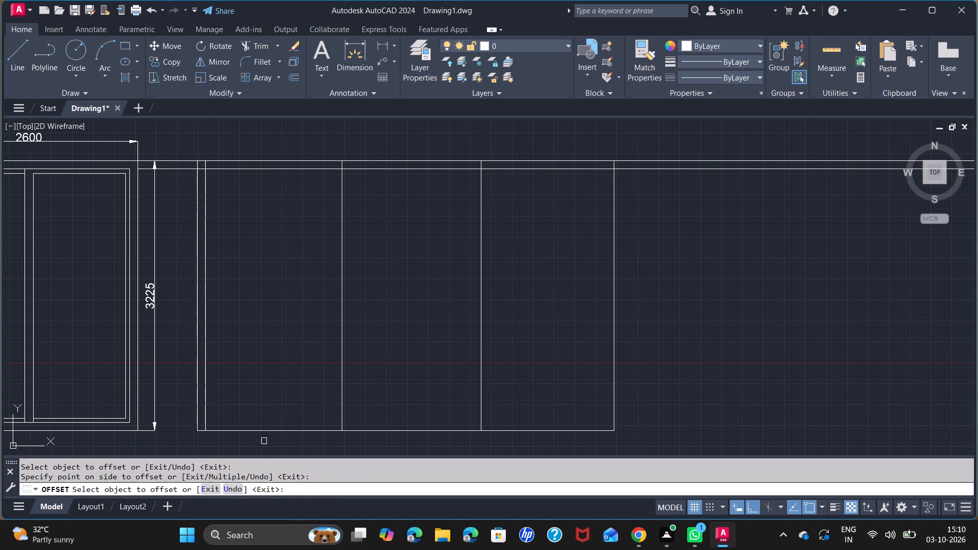
{"action": "left_click", "coordinate": [280, 430]}
{"action": "left_click", "coordinate": [301, 366]}
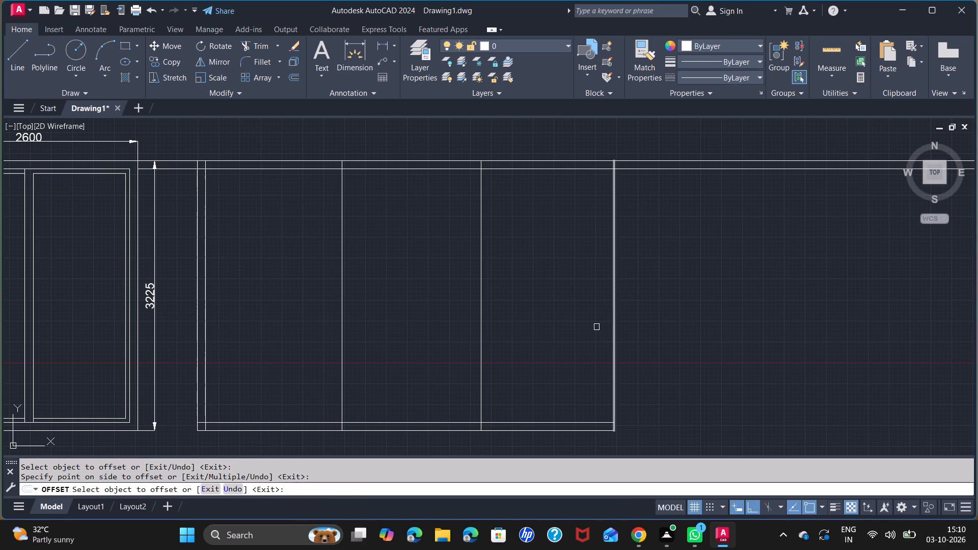
{"action": "left_click", "coordinate": [613, 335]}
{"action": "left_click", "coordinate": [585, 336]}
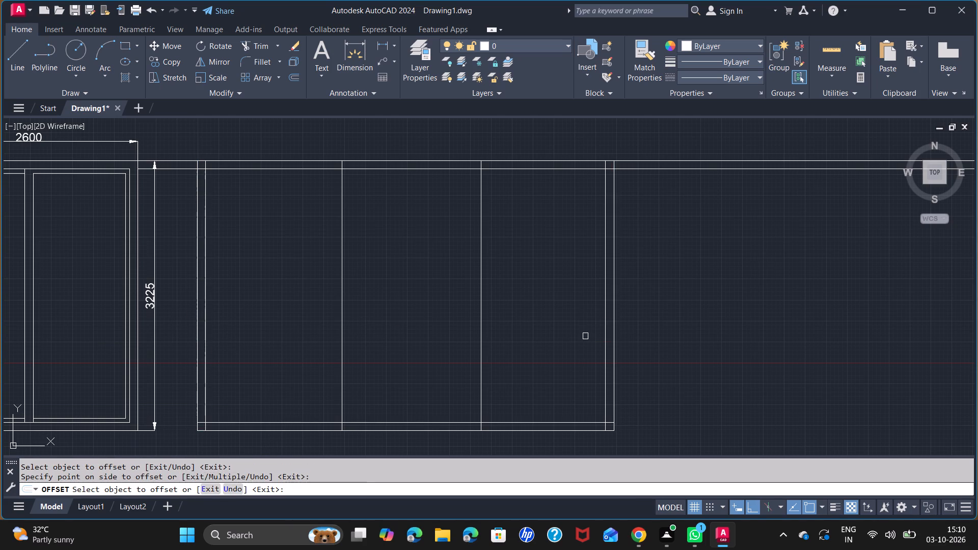
{"action": "key", "text": "space"}
Offset each of the eleventh window's two divider lines 50 to both sides to form its mullions.
{"action": "key", "text": "o"}
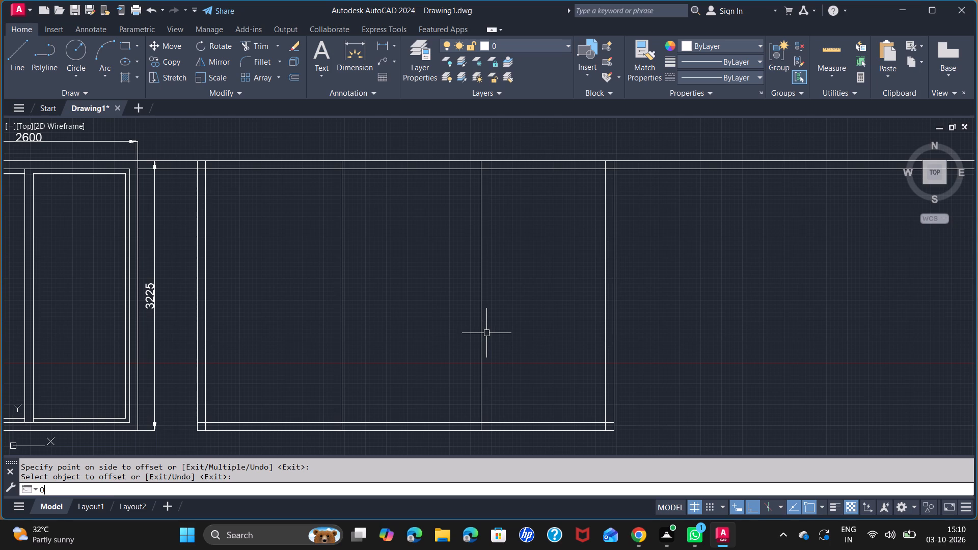
{"action": "key", "text": "space"}
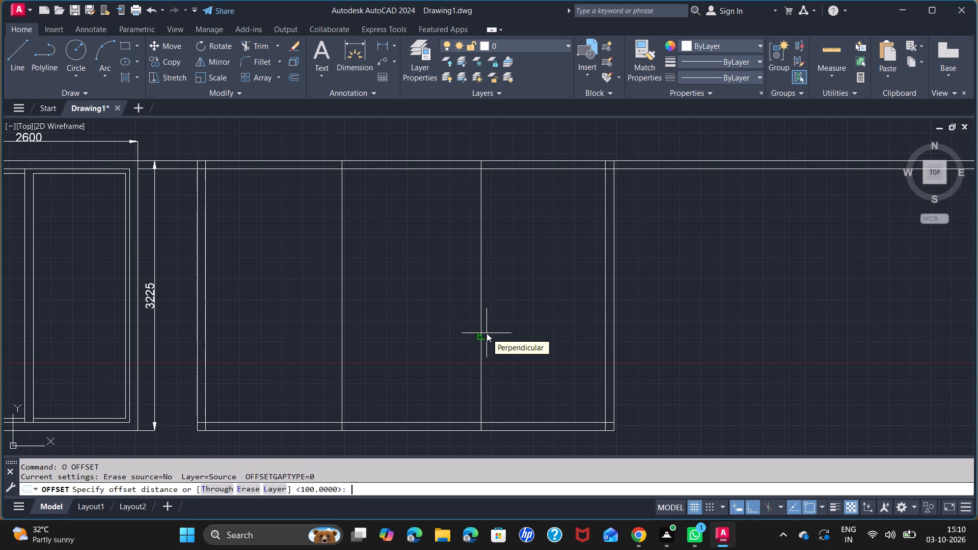
{"action": "key", "text": "5"}
{"action": "key", "text": "0"}
{"action": "key", "text": "Return"}
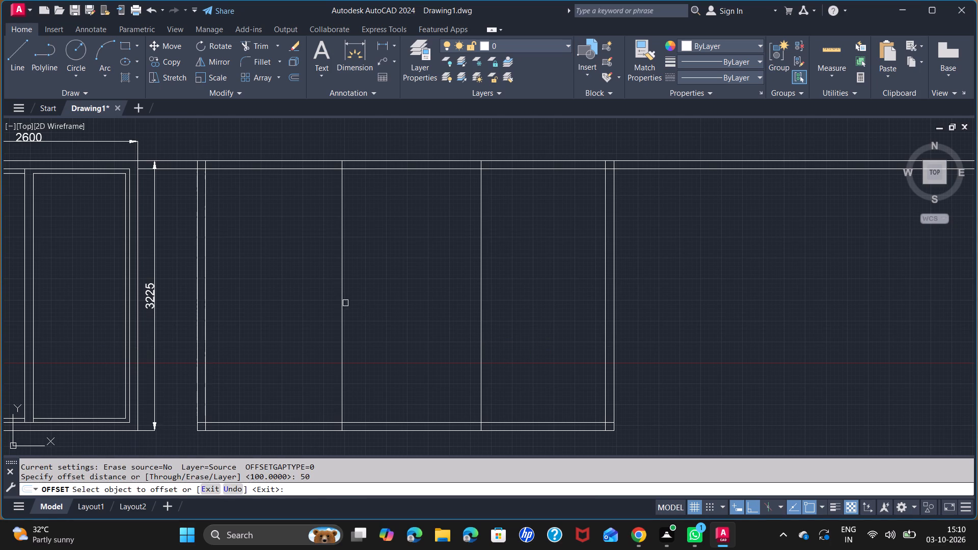
{"action": "left_click", "coordinate": [343, 300]}
{"action": "left_click", "coordinate": [350, 310]}
{"action": "left_click", "coordinate": [341, 304]}
{"action": "left_click", "coordinate": [332, 305]}
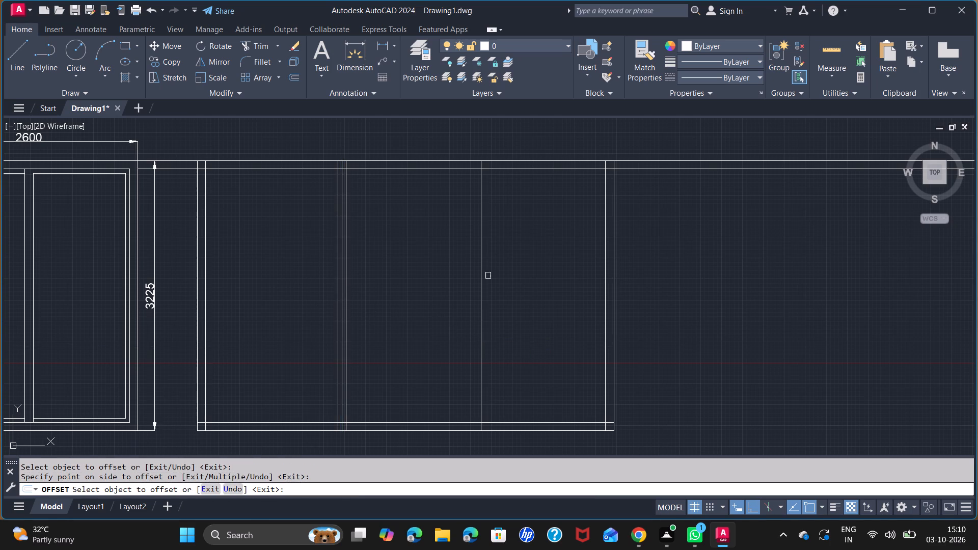
{"action": "left_click", "coordinate": [479, 293]}
{"action": "left_click", "coordinate": [488, 304]}
{"action": "left_click", "coordinate": [481, 298]}
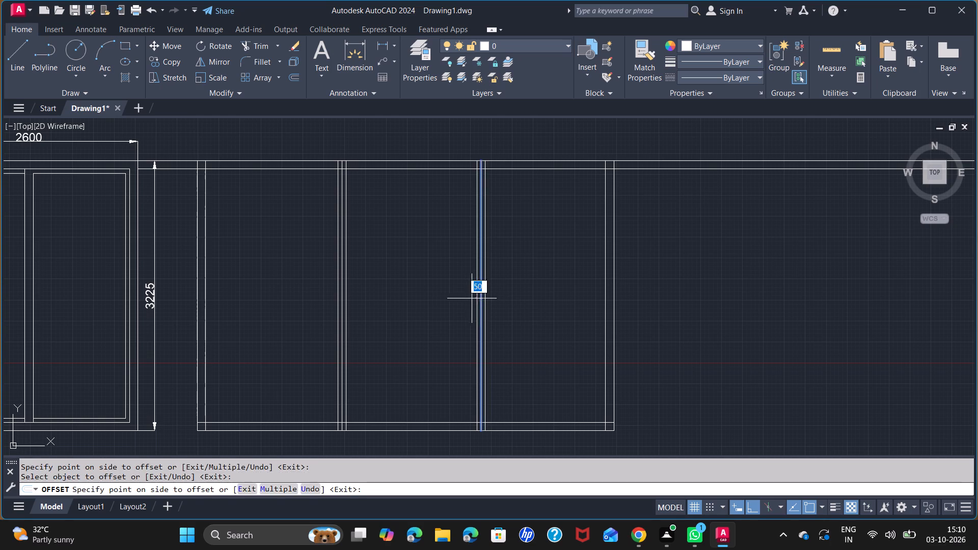
{"action": "left_click", "coordinate": [468, 297]}
{"action": "key", "text": "space"}
Trim away the centre lines of the eleventh window's two mullions below the top frame.
{"action": "scroll", "coordinate": [518, 241], "scroll_direction": "down", "scroll_amount": 1}
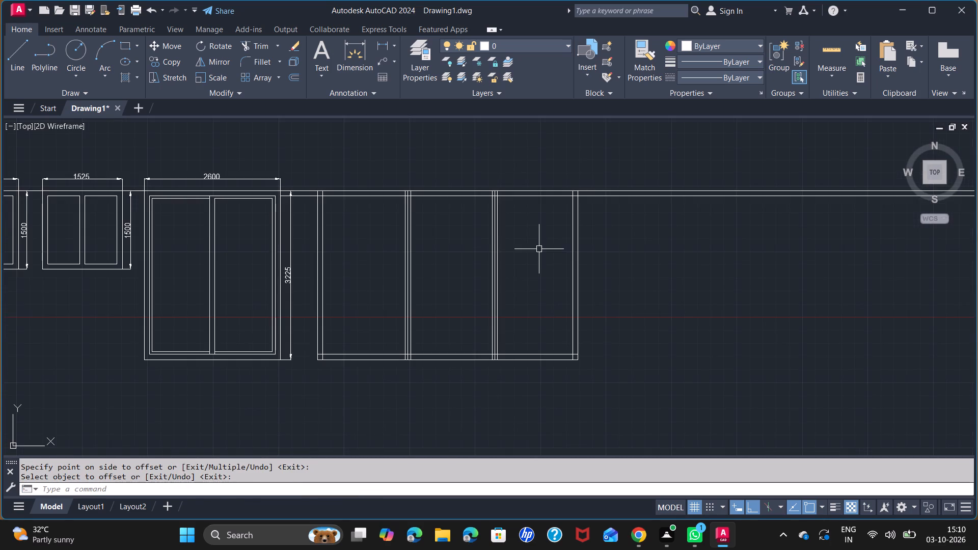
{"action": "middle_click_drag", "start_coordinate": [542, 250], "coordinate": [493, 316]}
{"action": "scroll", "coordinate": [481, 319], "scroll_direction": "up", "scroll_amount": 2}
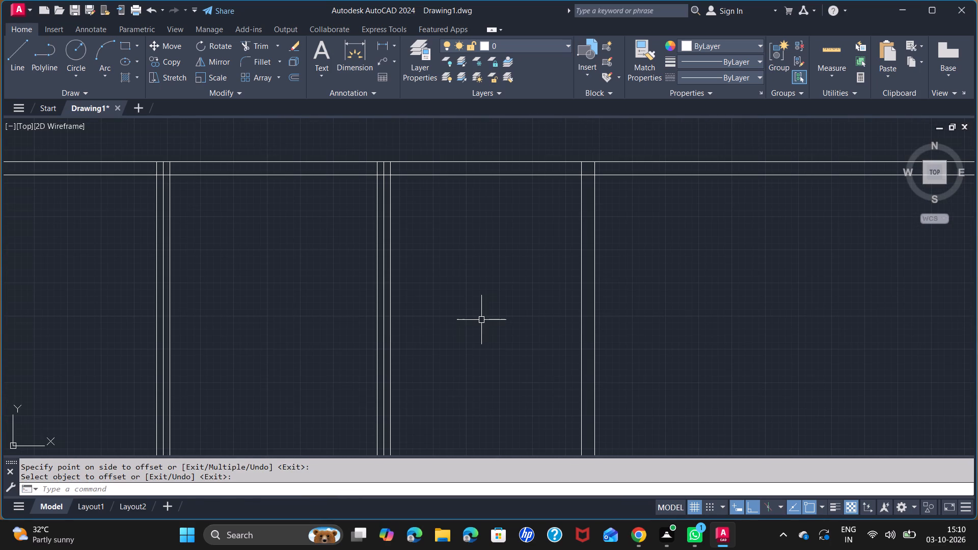
{"action": "type", "text": "TR"}
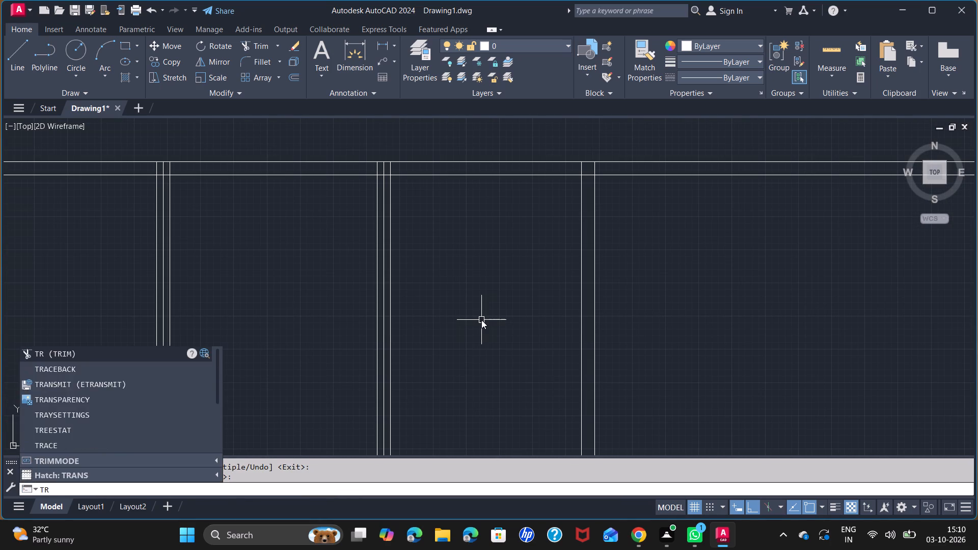
{"action": "key", "text": "space"}
{"action": "left_click", "coordinate": [383, 266]}
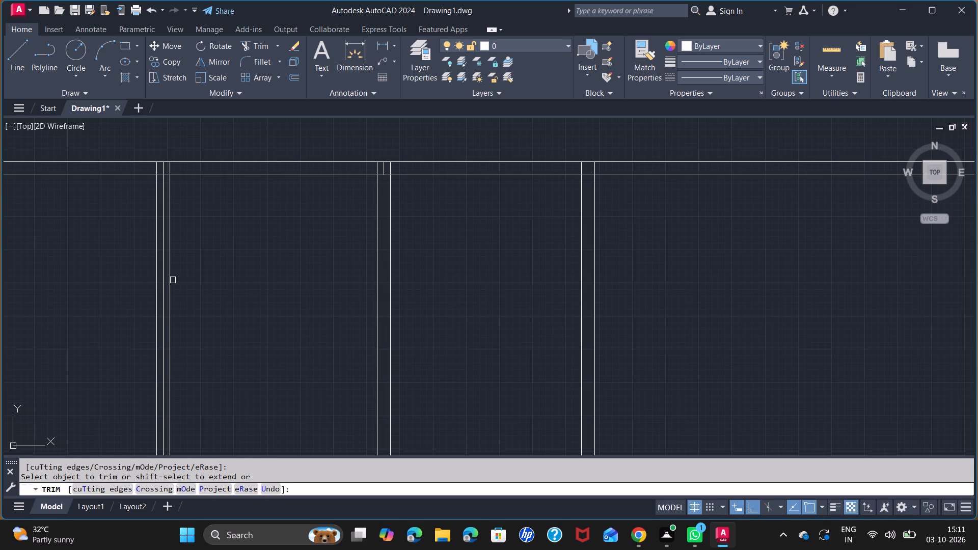
{"action": "left_click", "coordinate": [164, 288]}
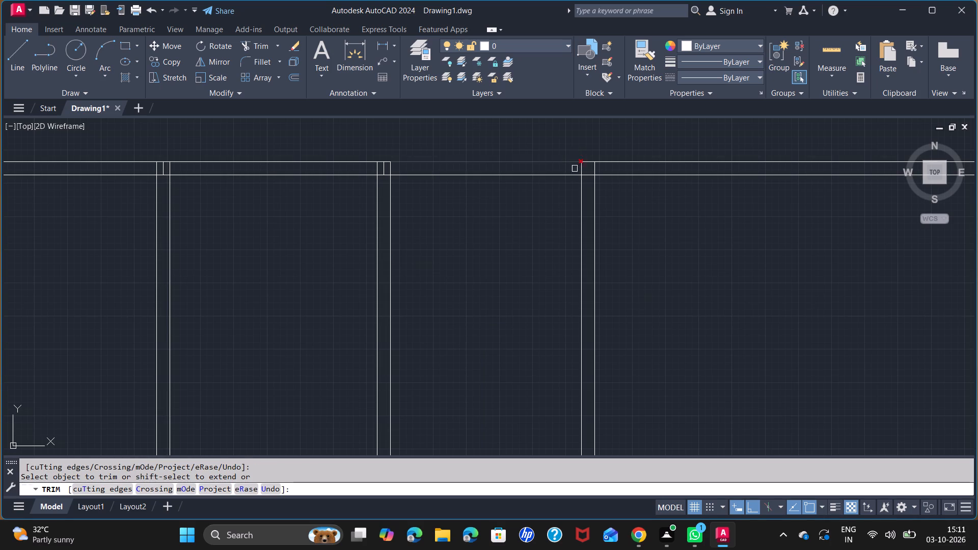
Trim the overlapping frame lines at the eleventh window's upper right corner and at the tops of both mullions.
{"action": "scroll", "coordinate": [575, 170], "scroll_direction": "up", "scroll_amount": 1}
{"action": "left_click", "coordinate": [582, 170]}
{"action": "left_click", "coordinate": [591, 180]}
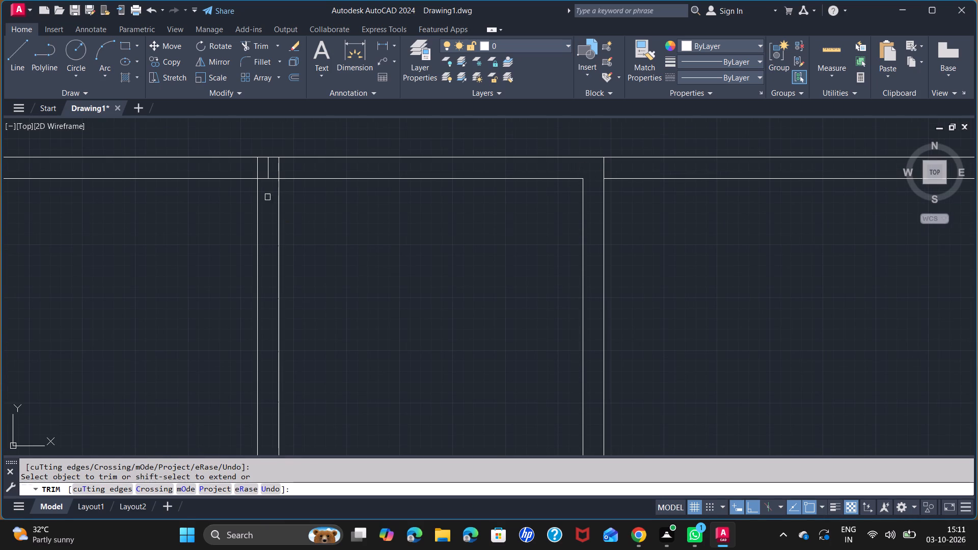
{"action": "left_click", "coordinate": [243, 164]}
{"action": "left_click", "coordinate": [303, 164]}
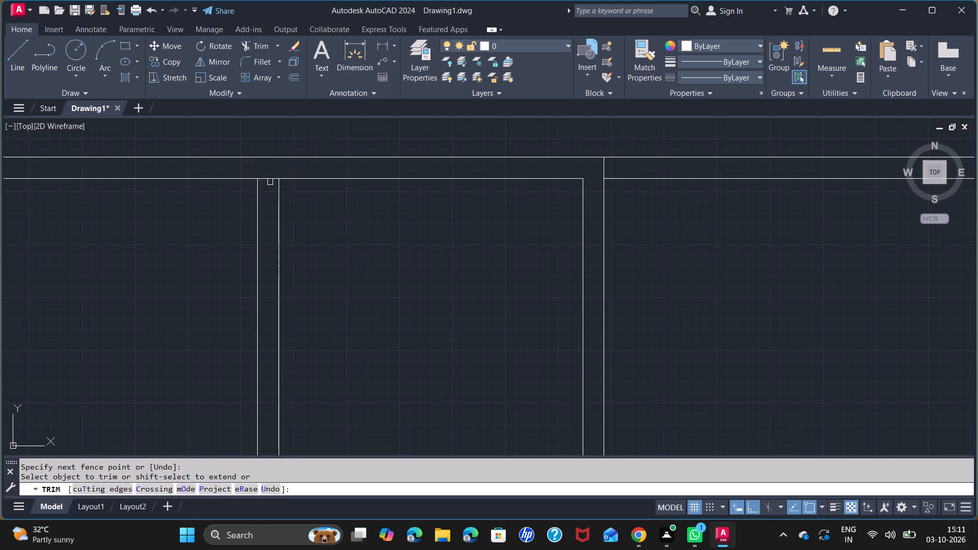
{"action": "left_click", "coordinate": [269, 179]}
{"action": "scroll", "coordinate": [334, 236], "scroll_direction": "down", "scroll_amount": 1}
{"action": "middle_click_drag", "start_coordinate": [281, 253], "coordinate": [687, 224]}
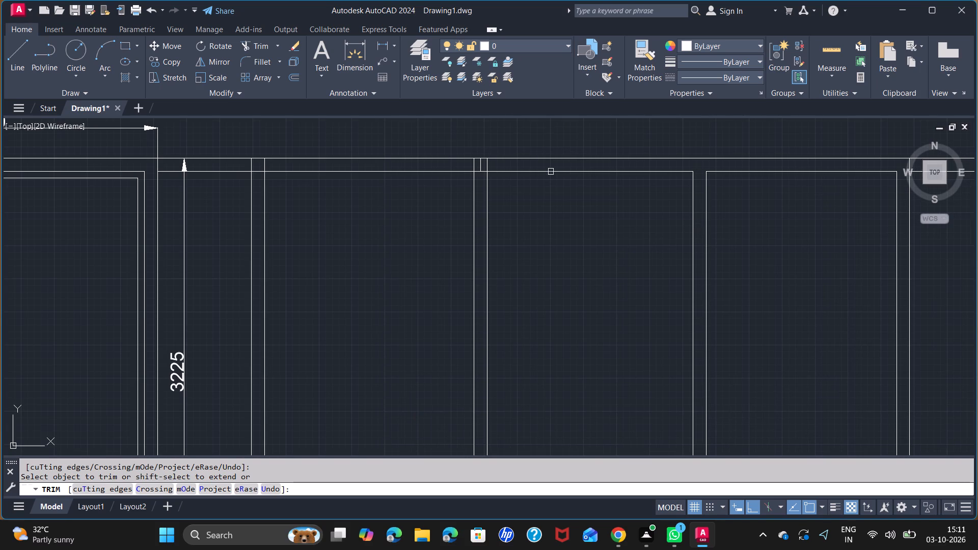
{"action": "scroll", "coordinate": [466, 164], "scroll_direction": "up", "scroll_amount": 2}
{"action": "left_click", "coordinate": [465, 165]}
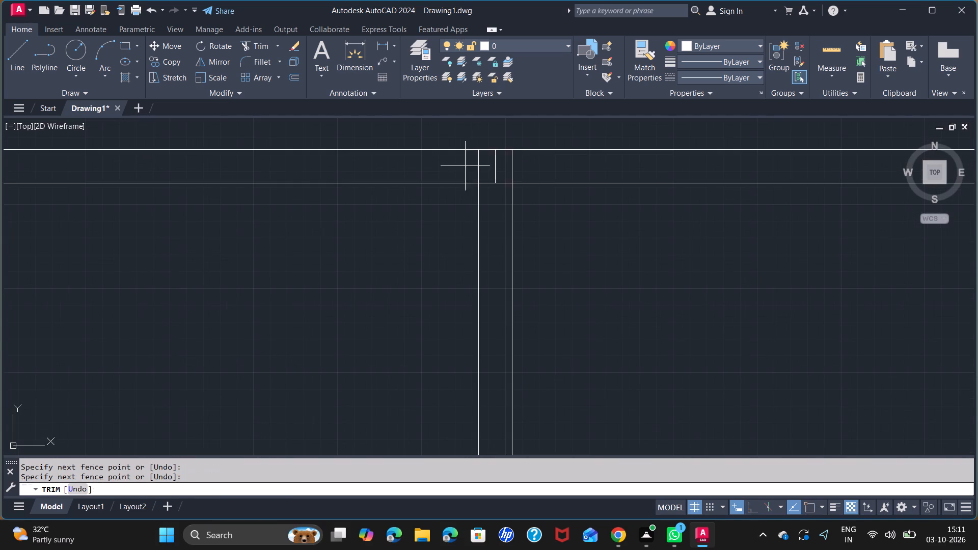
{"action": "left_click", "coordinate": [554, 160]}
{"action": "left_click", "coordinate": [500, 184]}
Trim the overlapping frame lines at the eleventh window's upper left corner.
{"action": "scroll", "coordinate": [401, 209], "scroll_direction": "down", "scroll_amount": 2}
{"action": "middle_click_drag", "start_coordinate": [343, 226], "coordinate": [343, 227]}
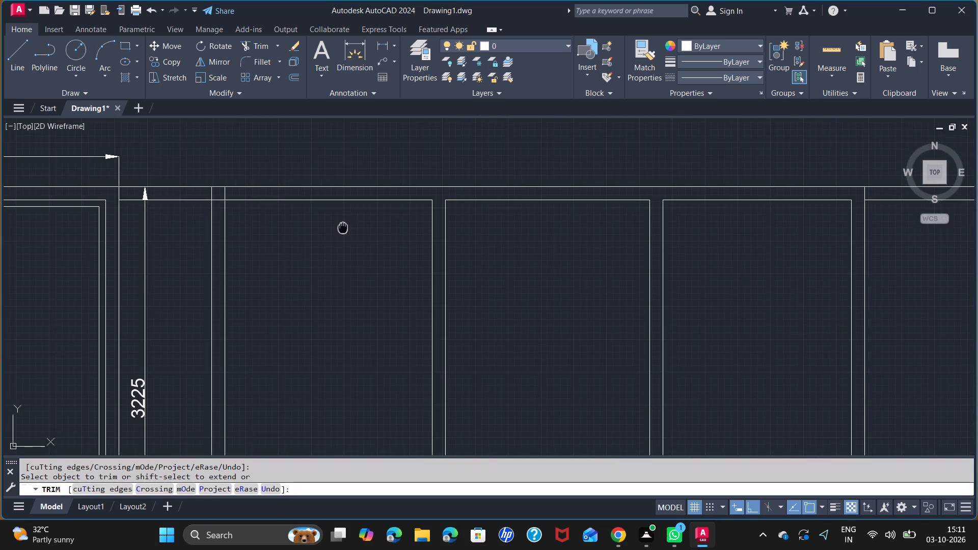
{"action": "middle_click_drag", "start_coordinate": [343, 227], "coordinate": [471, 236]}
{"action": "left_click", "coordinate": [312, 208]}
{"action": "scroll", "coordinate": [337, 206], "scroll_direction": "up", "scroll_amount": 2}
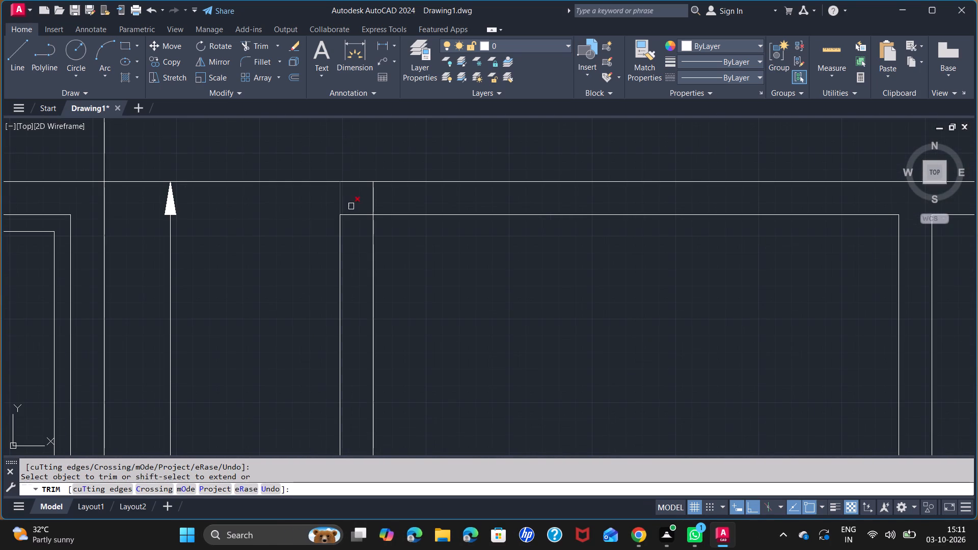
{"action": "left_click", "coordinate": [350, 218]}
{"action": "left_click", "coordinate": [372, 195]}
Trim the overlapping frame lines at the eleventh window's lower left corner and at the bottom of its left mullion.
{"action": "scroll", "coordinate": [455, 265], "scroll_direction": "down", "scroll_amount": 2}
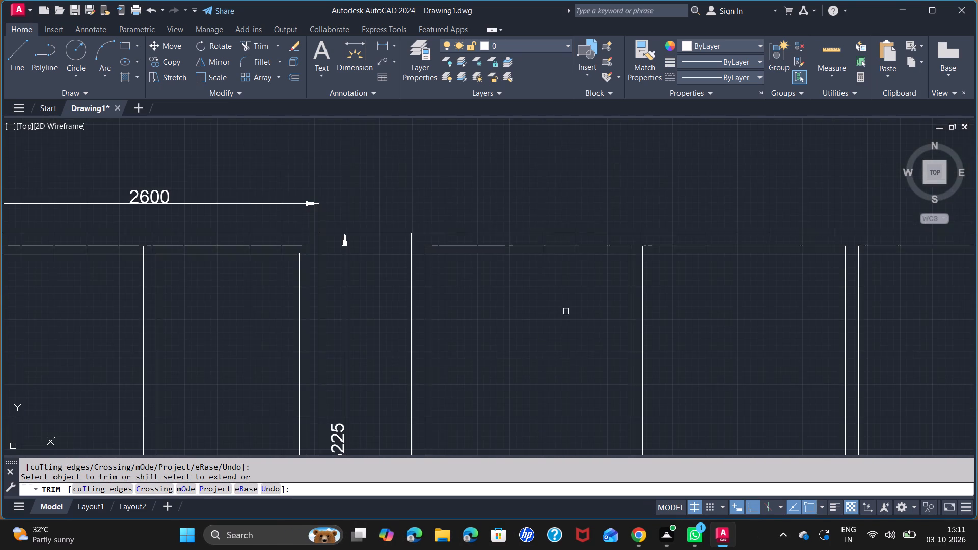
{"action": "middle_click_drag", "start_coordinate": [580, 363], "coordinate": [534, 216]}
{"action": "scroll", "coordinate": [531, 209], "scroll_direction": "down", "scroll_amount": 1}
{"action": "scroll", "coordinate": [421, 409], "scroll_direction": "up", "scroll_amount": 2}
{"action": "left_click", "coordinate": [442, 352]}
{"action": "left_click", "coordinate": [455, 367]}
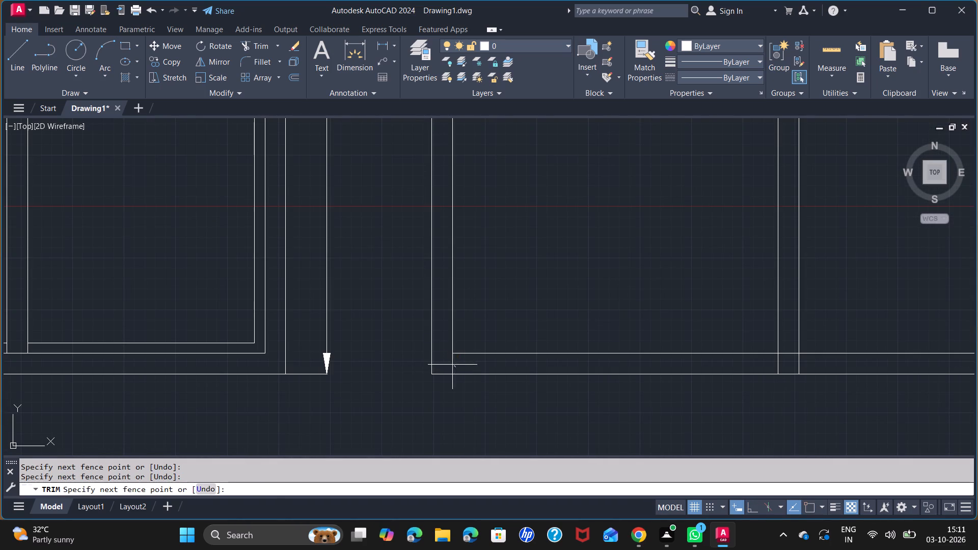
{"action": "left_click", "coordinate": [449, 364]}
{"action": "left_click", "coordinate": [786, 352]}
{"action": "left_click", "coordinate": [778, 364]}
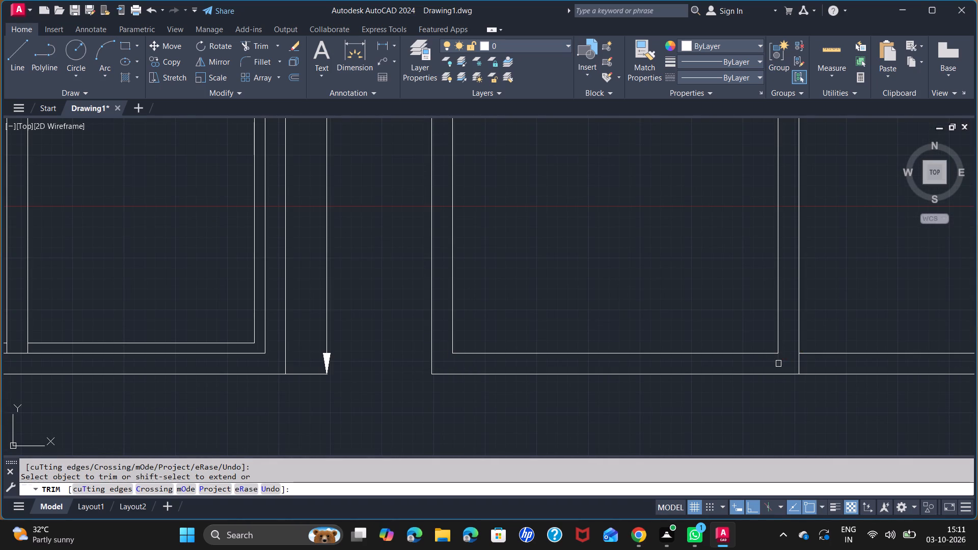
{"action": "left_click", "coordinate": [800, 365]}
Trim the overlapping frame lines at the bottom of the eleventh window's right mullion and at its lower right corner.
{"action": "middle_click_drag", "start_coordinate": [861, 351], "coordinate": [595, 377]}
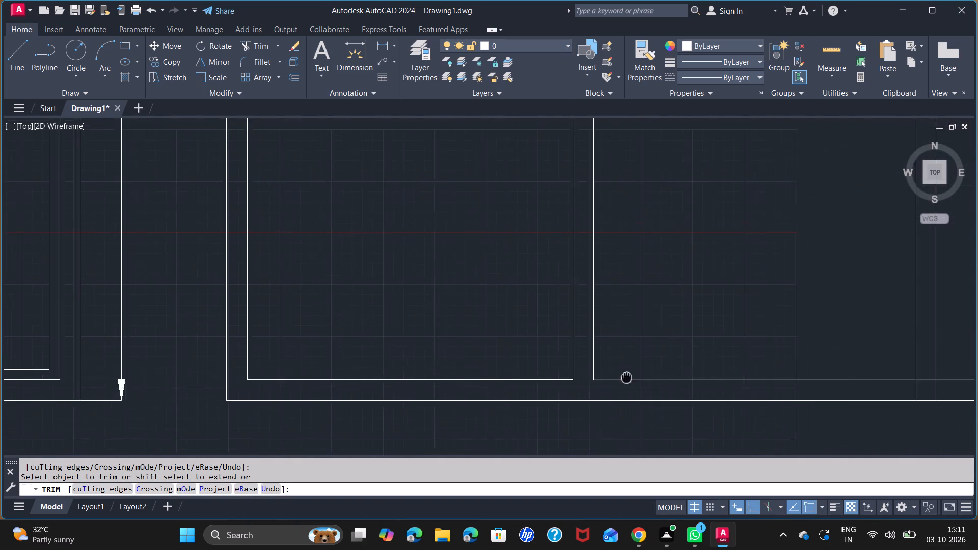
{"action": "middle_click_drag", "start_coordinate": [595, 377], "coordinate": [270, 377]}
{"action": "left_click", "coordinate": [526, 392]}
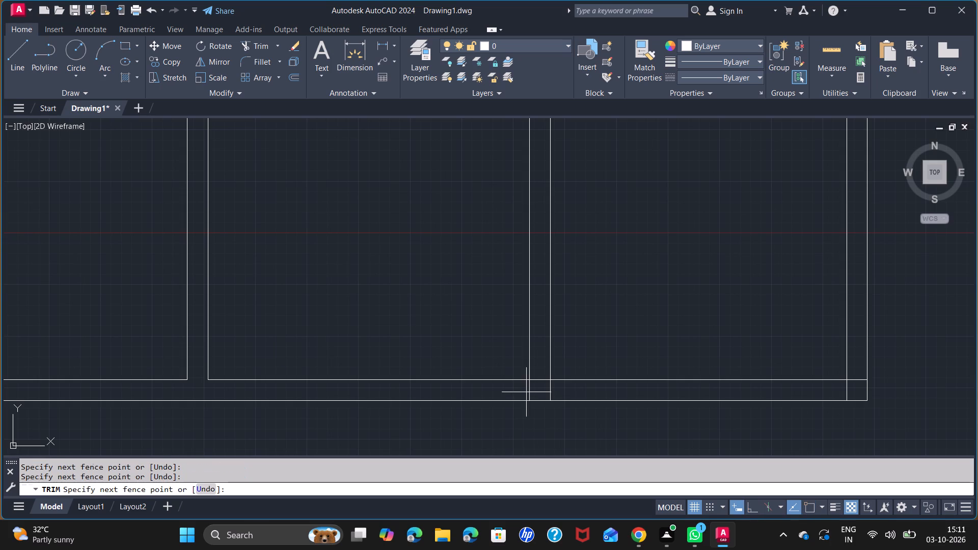
{"action": "left_click", "coordinate": [562, 392]}
{"action": "left_click", "coordinate": [541, 378]}
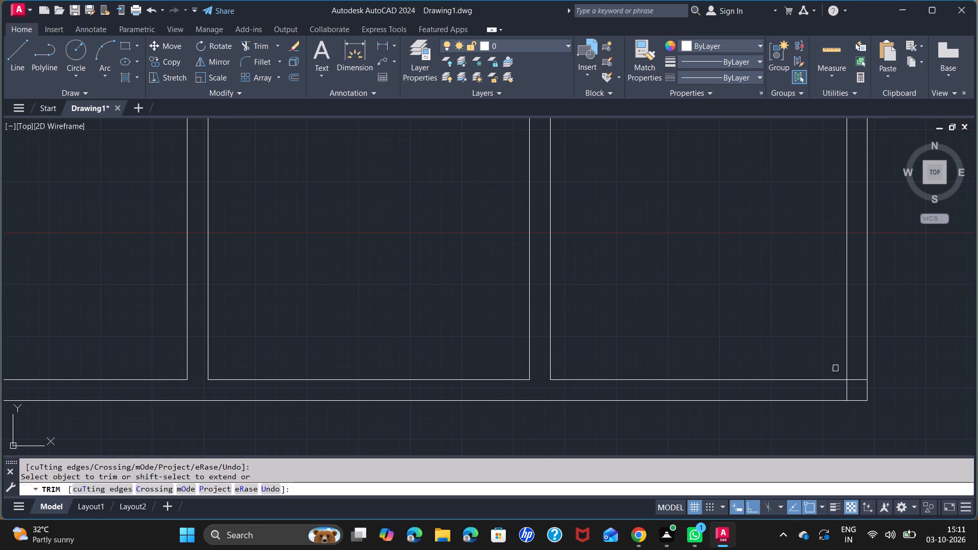
{"action": "left_click", "coordinate": [846, 390]}
{"action": "left_click", "coordinate": [856, 382]}
{"action": "key", "text": "space"}
{"action": "scroll", "coordinate": [642, 346], "scroll_direction": "down", "scroll_amount": 4}
{"action": "middle_click_drag", "start_coordinate": [643, 306], "coordinate": [453, 402]}
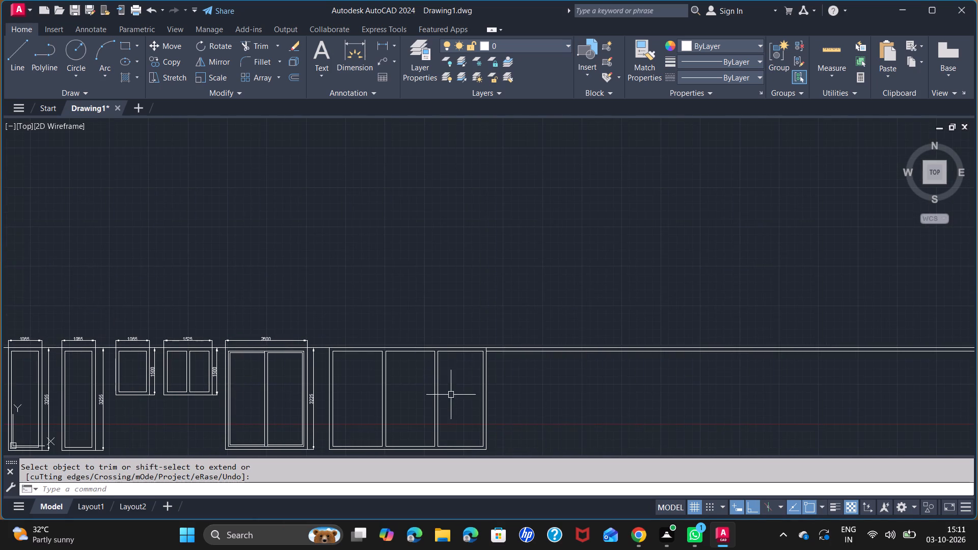
{"action": "middle_click_drag", "start_coordinate": [451, 395], "coordinate": [465, 322]}
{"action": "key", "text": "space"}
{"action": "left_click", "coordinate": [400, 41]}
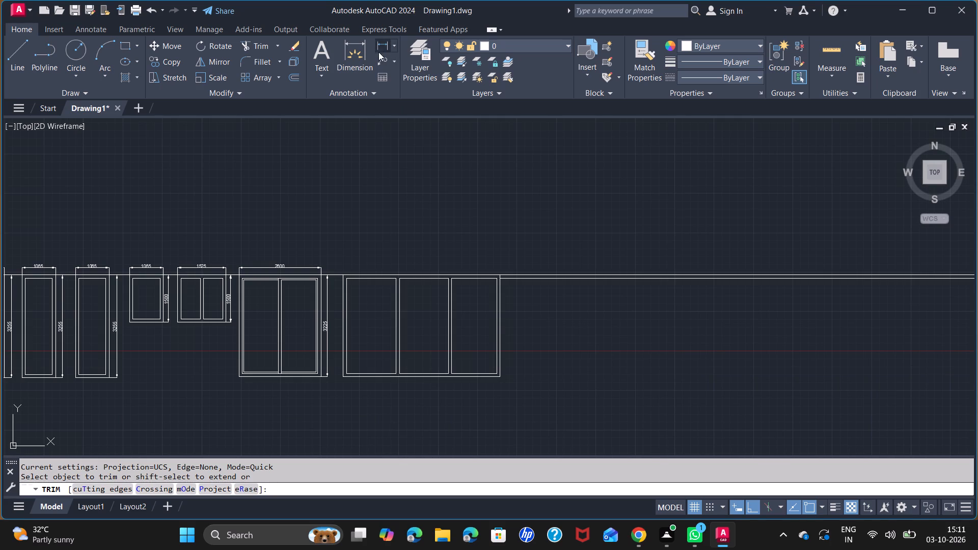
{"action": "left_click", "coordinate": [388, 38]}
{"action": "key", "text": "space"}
Add a linear dimension for the eleventh window's overall width above it, aligned with the tenth window's width dimension.
{"action": "left_click", "coordinate": [381, 45]}
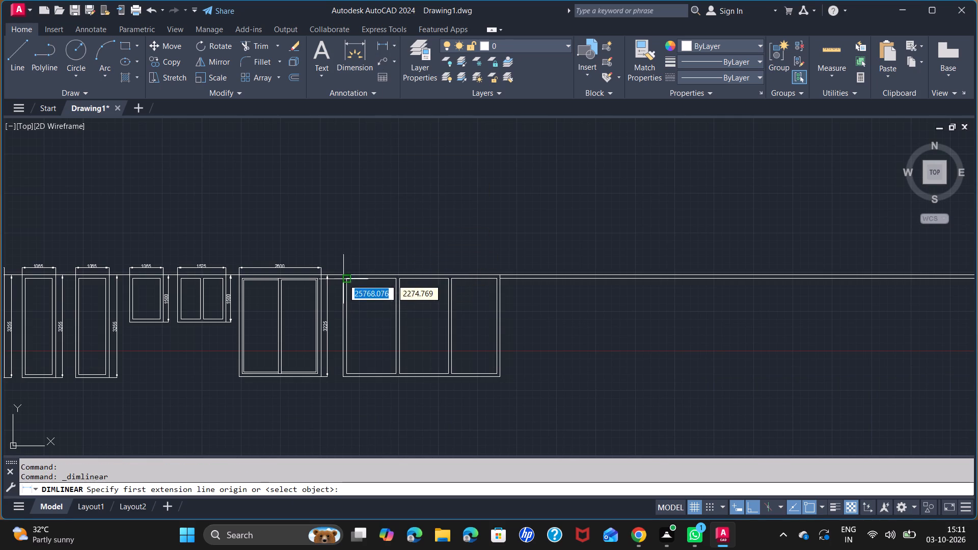
{"action": "scroll", "coordinate": [343, 275], "scroll_direction": "up", "scroll_amount": 2}
{"action": "left_click", "coordinate": [339, 275]}
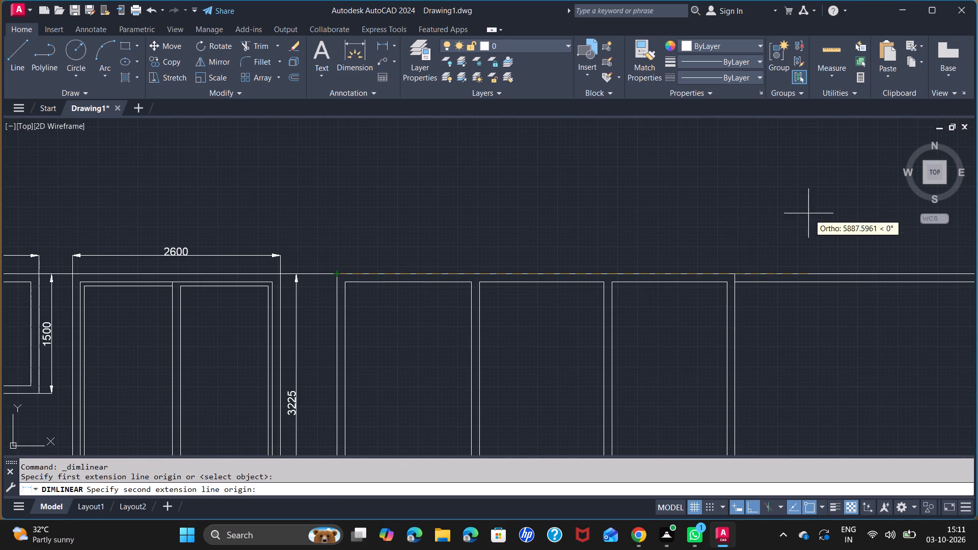
{"action": "left_click", "coordinate": [737, 272]}
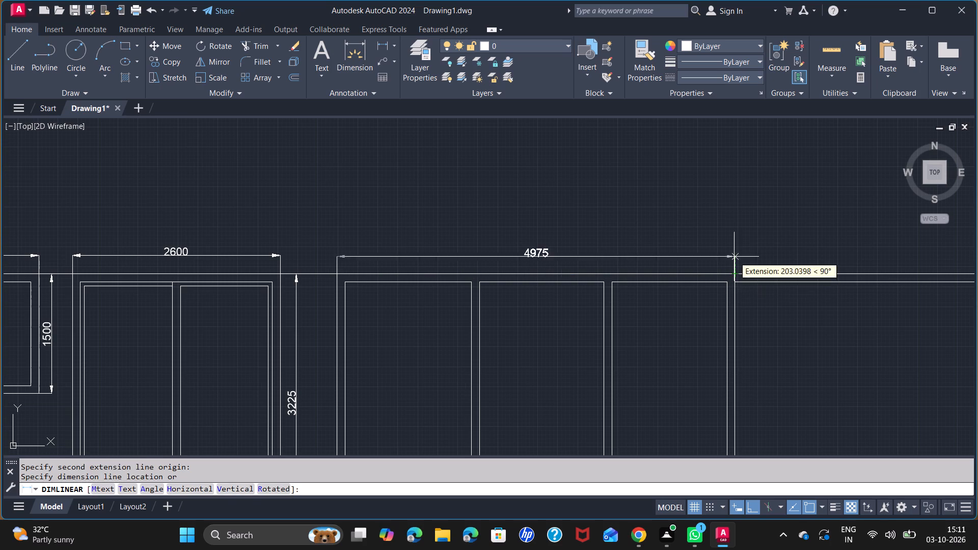
{"action": "left_click", "coordinate": [279, 257]}
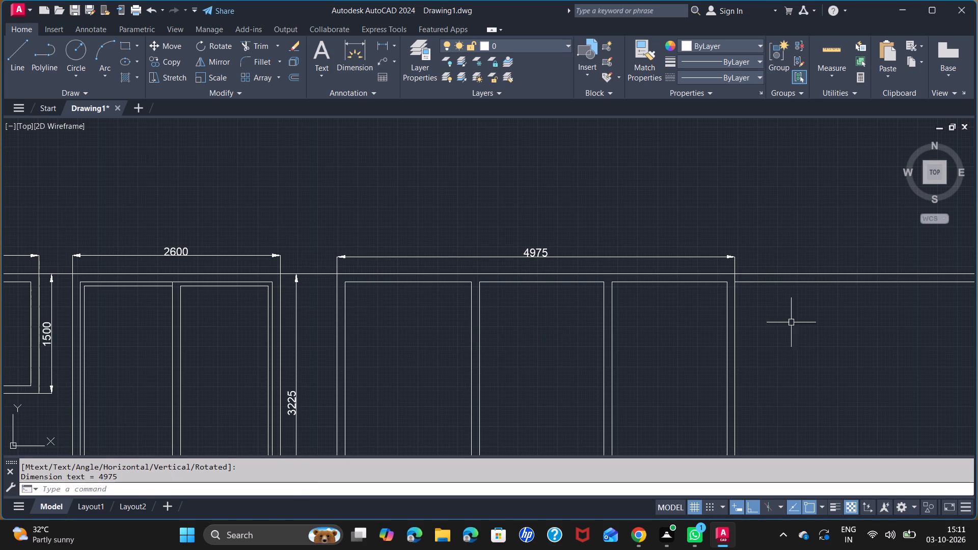
Add a linear dimension for the eleventh window's overall height just beyond its right side.
{"action": "key", "text": "space"}
{"action": "left_click", "coordinate": [736, 274]}
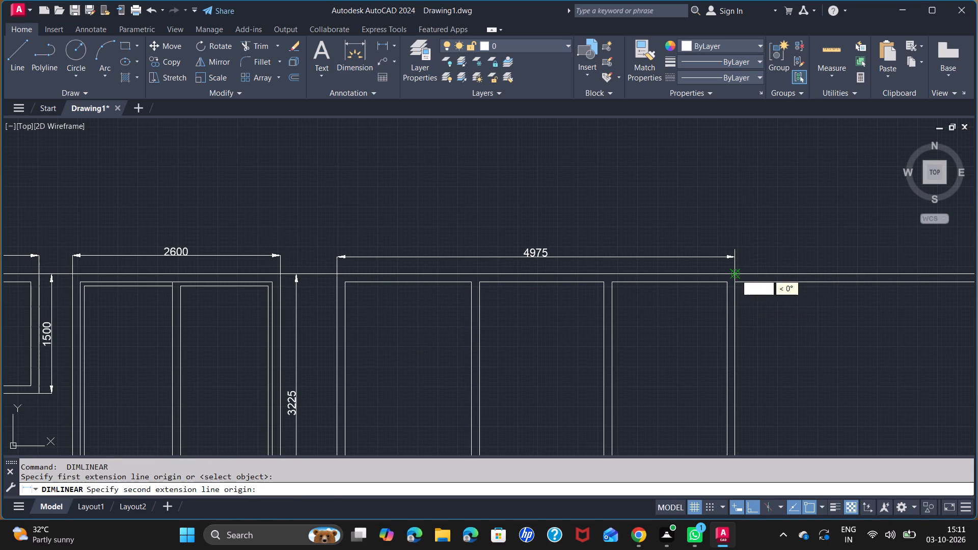
{"action": "scroll", "coordinate": [755, 378], "scroll_direction": "down", "scroll_amount": 3}
{"action": "scroll", "coordinate": [751, 415], "scroll_direction": "up", "scroll_amount": 2}
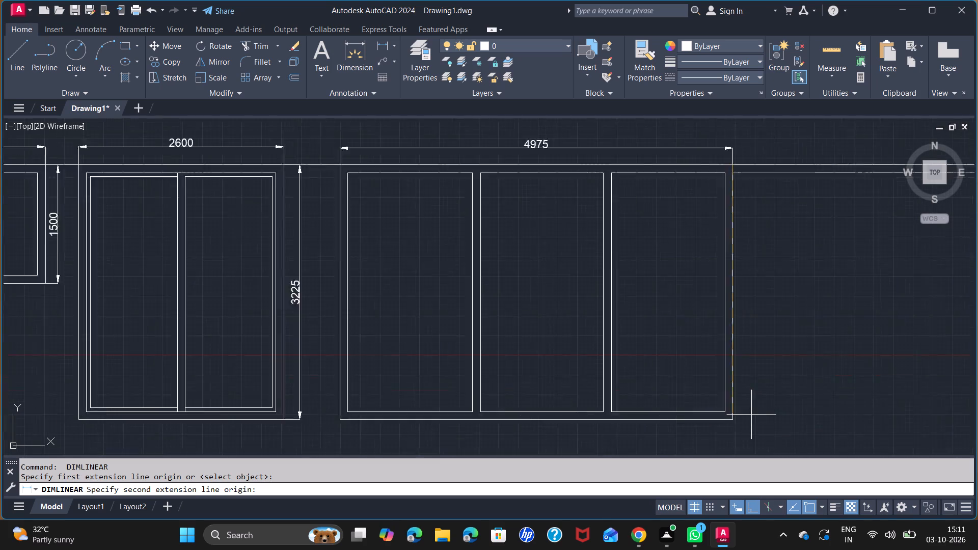
{"action": "scroll", "coordinate": [751, 415], "scroll_direction": "up", "scroll_amount": 2}
{"action": "left_click", "coordinate": [718, 420]}
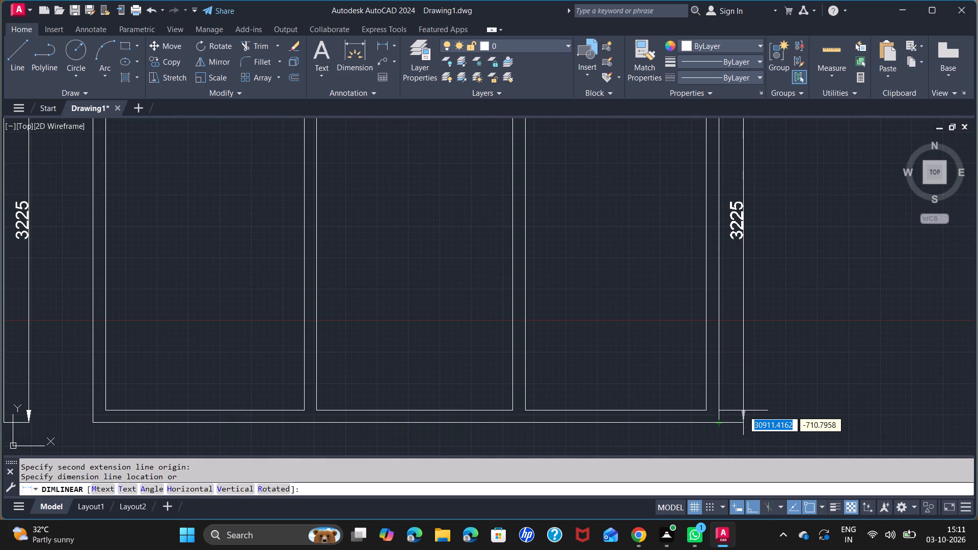
{"action": "left_click", "coordinate": [743, 410]}
{"action": "scroll", "coordinate": [746, 356], "scroll_direction": "down", "scroll_amount": 2}
{"action": "middle_click_drag", "start_coordinate": [805, 370], "coordinate": [607, 450]}
{"action": "middle_click_drag", "start_coordinate": [632, 383], "coordinate": [622, 359]}
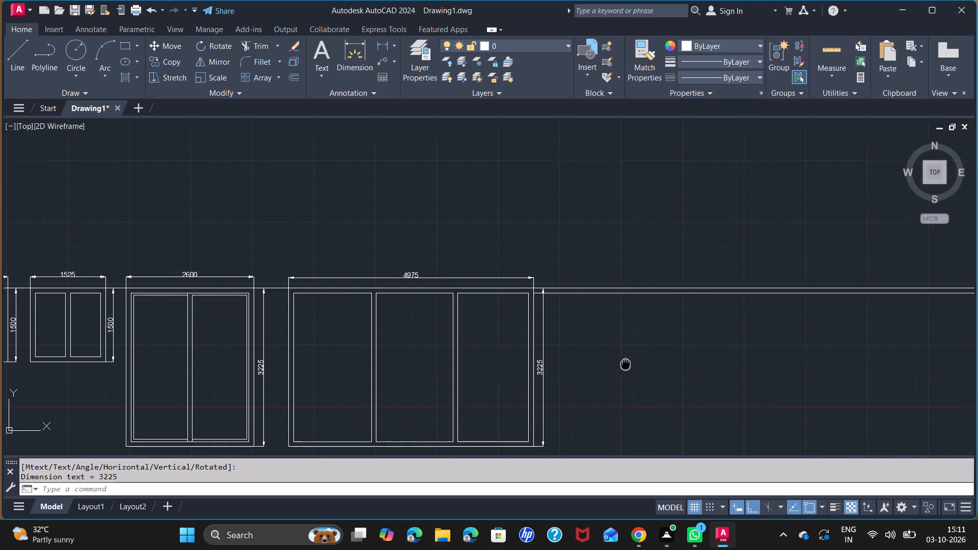
{"action": "middle_click_drag", "start_coordinate": [622, 359], "coordinate": [528, 269]}
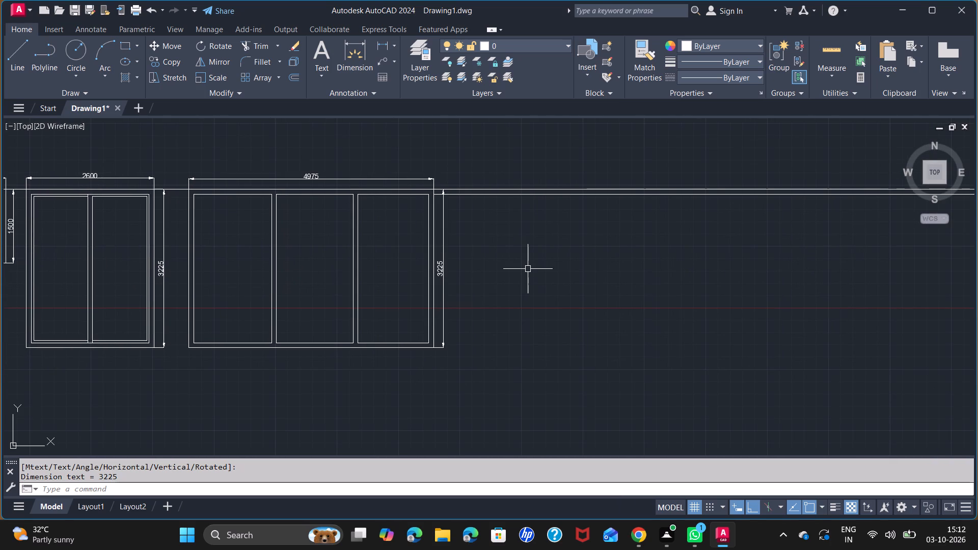
Draw the twelfth window's outline down from the upper guide line, 3225 high and 1065 wide, just beyond the eleventh window's height dimension.
{"action": "key", "text": "l"}
{"action": "key", "text": "Return"}
{"action": "scroll", "coordinate": [460, 177], "scroll_direction": "up", "scroll_amount": 1}
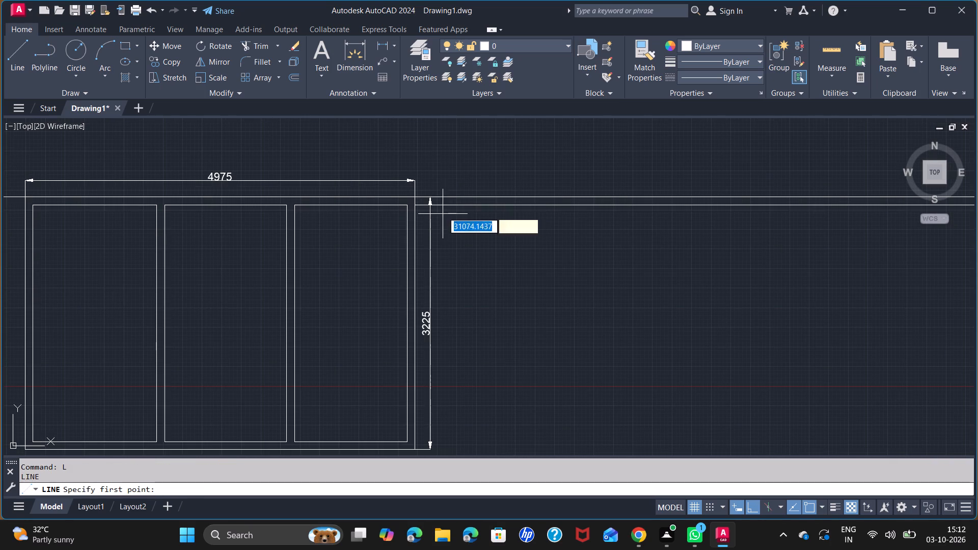
{"action": "left_click", "coordinate": [460, 197]}
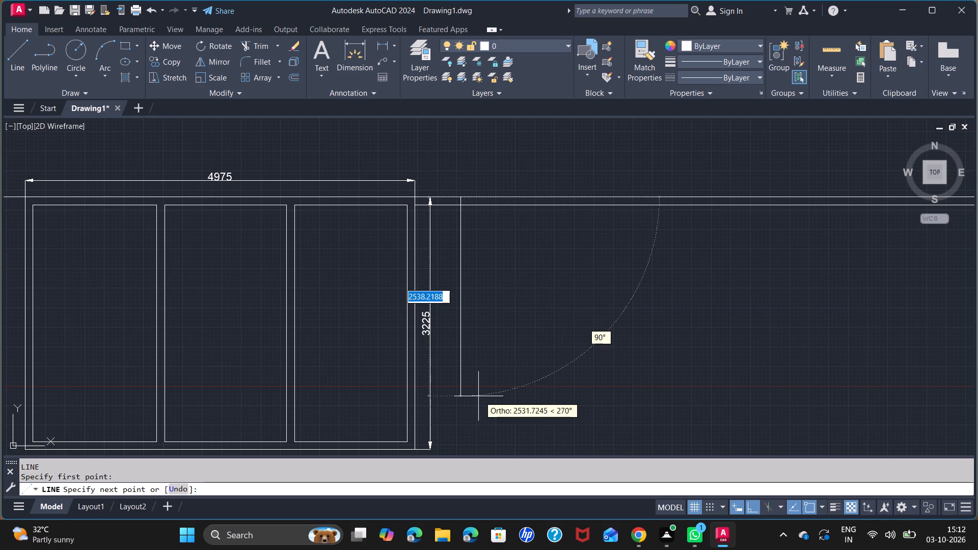
{"action": "middle_click_drag", "start_coordinate": [473, 423], "coordinate": [453, 365]}
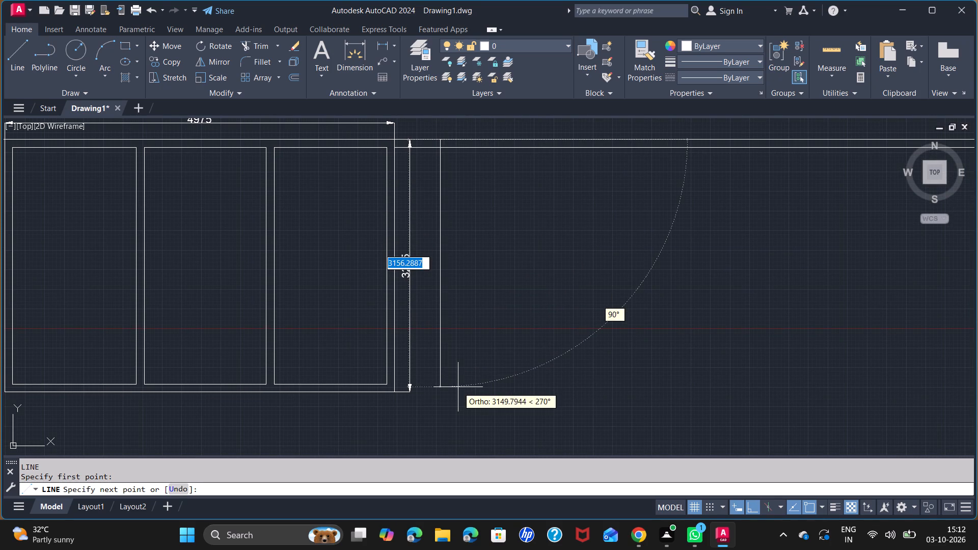
{"action": "type", "text": "3225"}
{"action": "key", "text": "Return"}
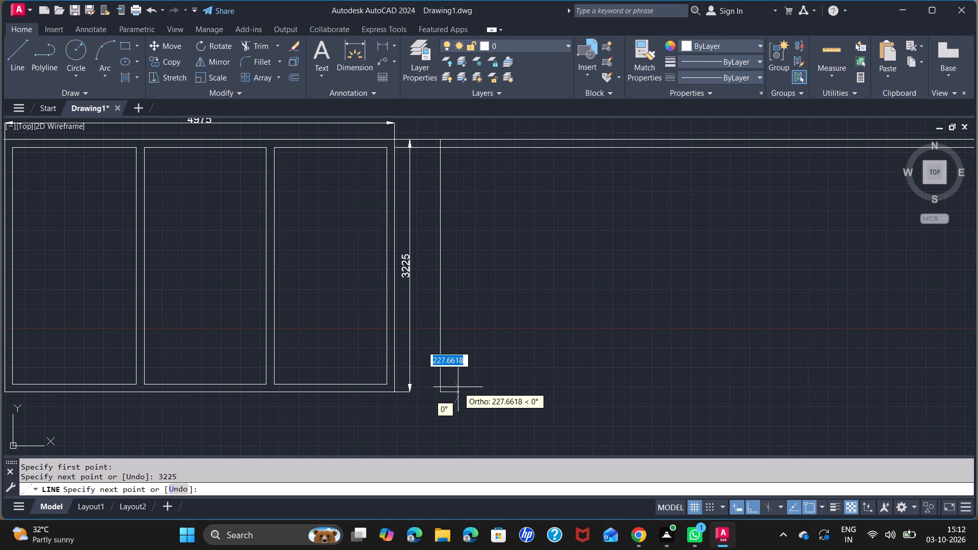
{"action": "type", "text": "10"}
{"action": "type", "text": "65"}
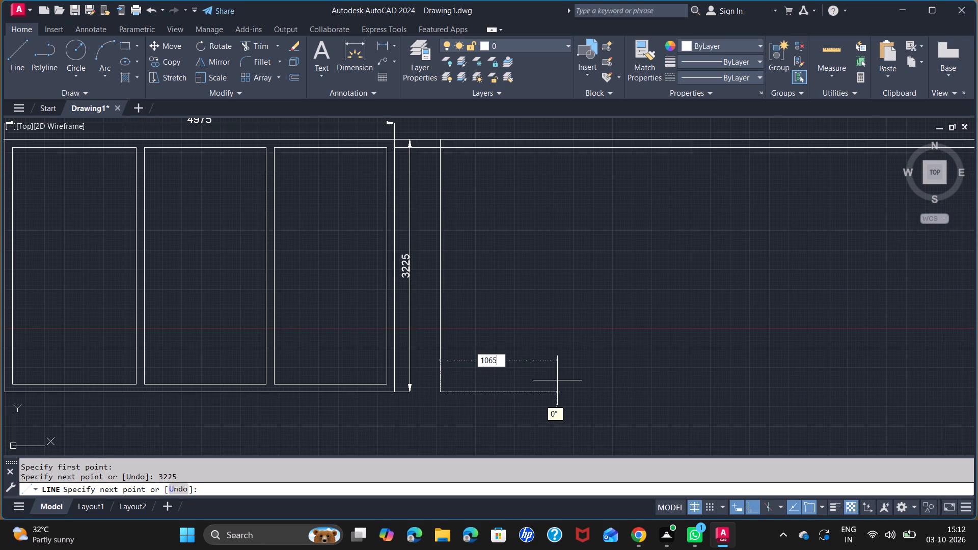
{"action": "key", "text": "Return"}
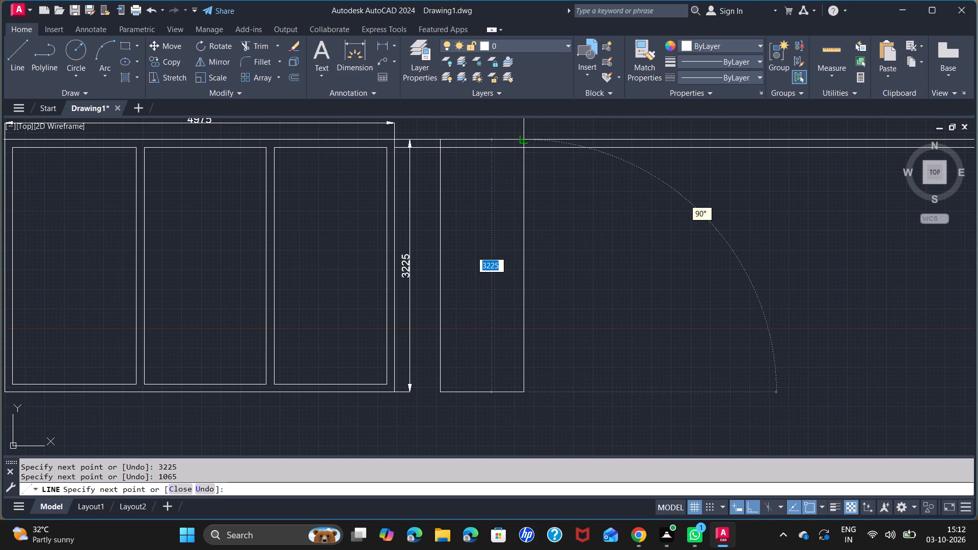
{"action": "left_click", "coordinate": [523, 137]}
{"action": "key", "text": "space"}
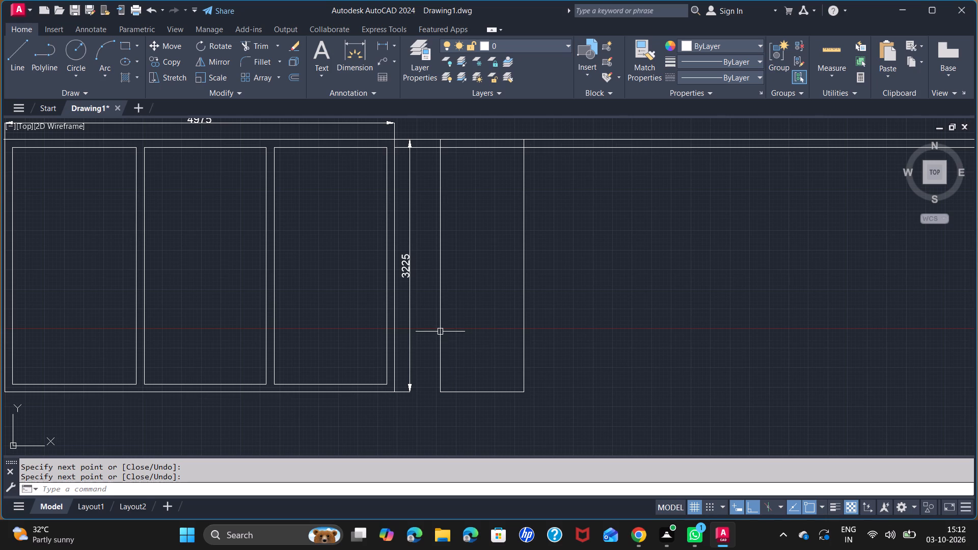
Offset the twelfth window's left, right and bottom outline edges inward by 100 to form the frame.
{"action": "key", "text": "o"}
{"action": "key", "text": "f"}
{"action": "key", "text": "Return"}
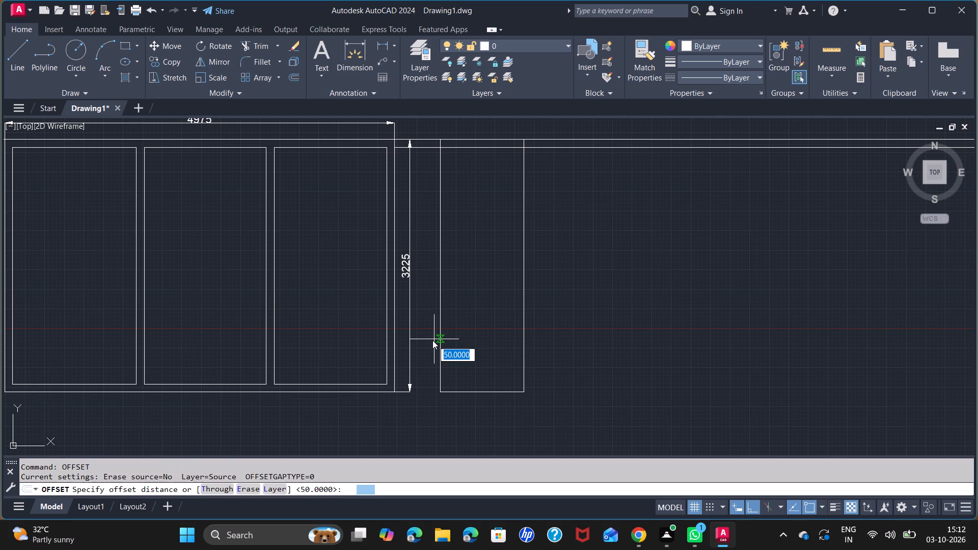
{"action": "type", "text": "10"}
{"action": "key", "text": "0"}
{"action": "key", "text": "Return"}
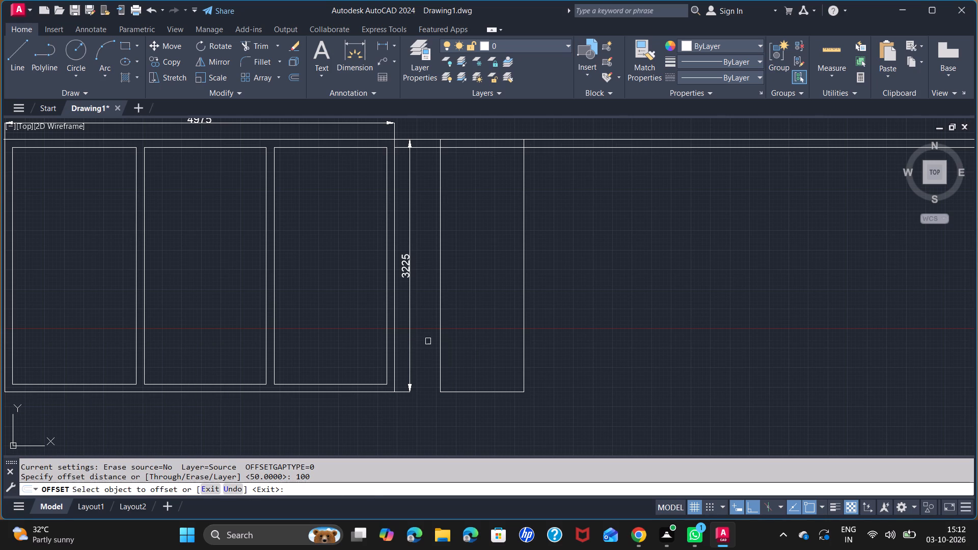
{"action": "left_click", "coordinate": [441, 332]}
{"action": "left_click", "coordinate": [452, 340]}
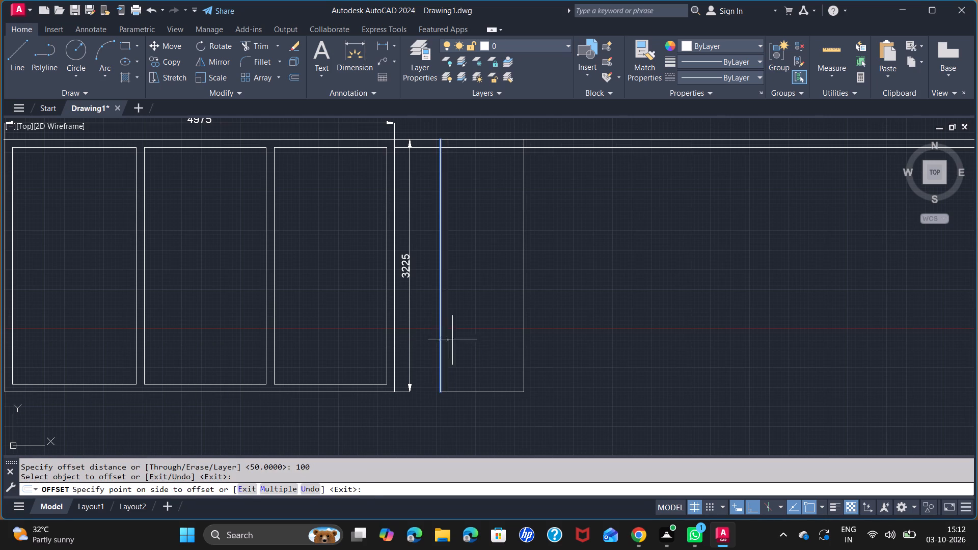
{"action": "left_click", "coordinate": [525, 356]}
{"action": "left_click", "coordinate": [512, 347]}
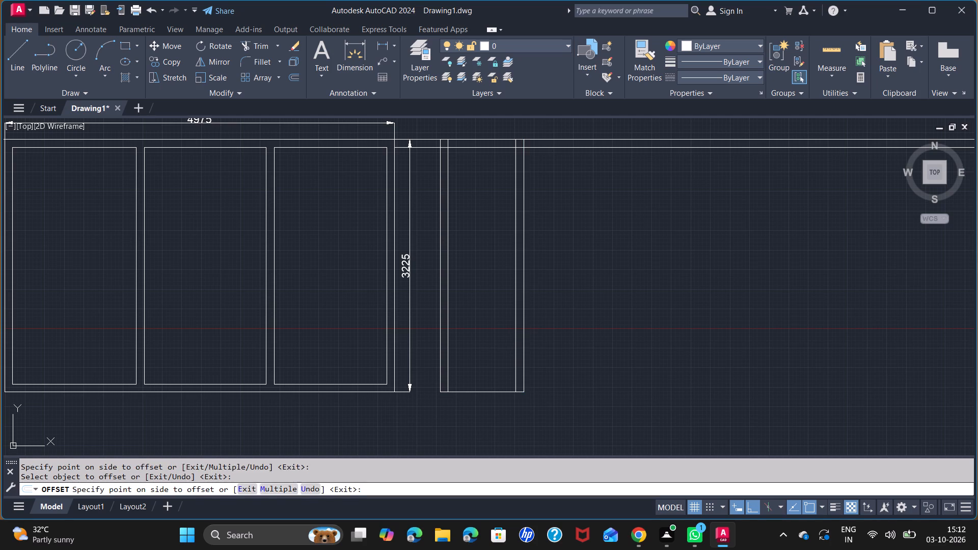
{"action": "left_click", "coordinate": [492, 391]}
{"action": "left_click", "coordinate": [493, 360]}
{"action": "key", "text": "space"}
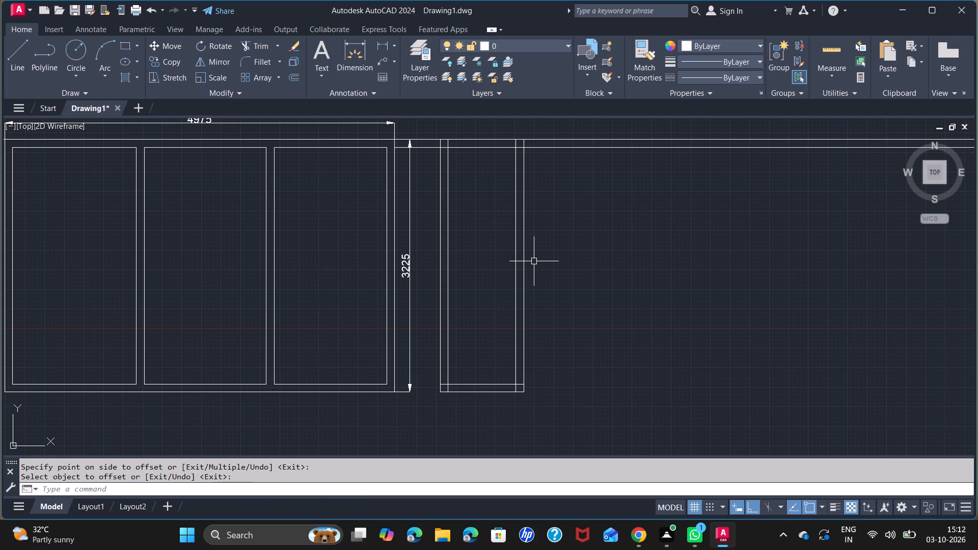
Trim the lower guide line between the eleventh and twelfth windows and the overlapping frame lines at the twelfth window's two upper corners.
{"action": "key", "text": "t"}
{"action": "key", "text": "r"}
{"action": "key", "text": "Return"}
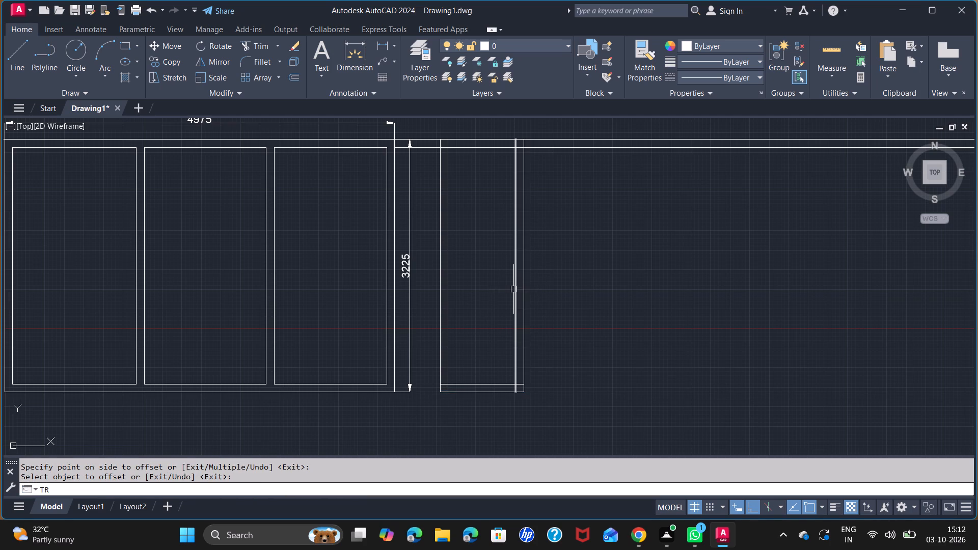
{"action": "left_click", "coordinate": [430, 149]}
{"action": "scroll", "coordinate": [444, 146], "scroll_direction": "up", "scroll_amount": 3}
{"action": "left_click", "coordinate": [445, 146]}
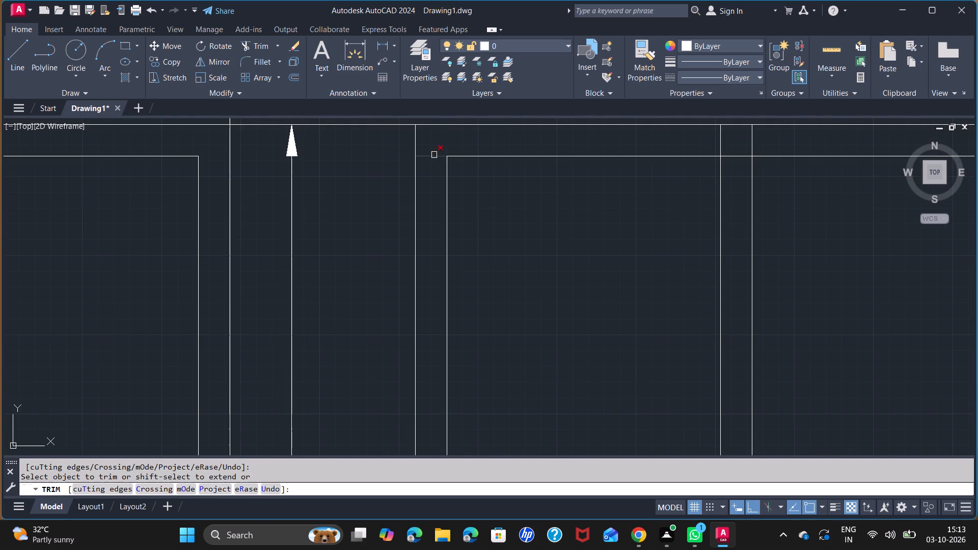
{"action": "left_click", "coordinate": [434, 155]}
{"action": "left_click", "coordinate": [720, 141]}
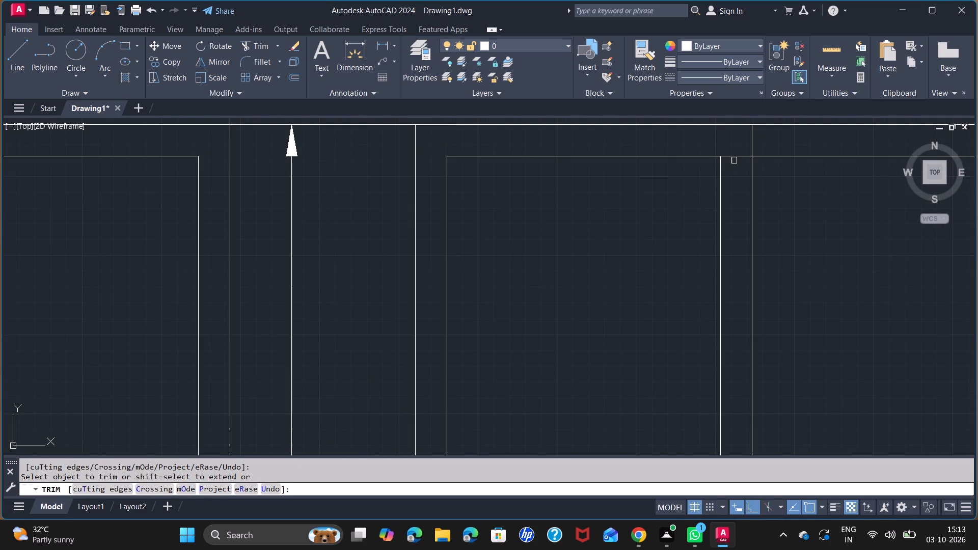
{"action": "left_click", "coordinate": [735, 158]}
Trim the overlapping frame lines at the twelfth window's lower left and lower right corners.
{"action": "scroll", "coordinate": [699, 210], "scroll_direction": "down", "scroll_amount": 3}
{"action": "middle_click_drag", "start_coordinate": [658, 388], "coordinate": [633, 283]}
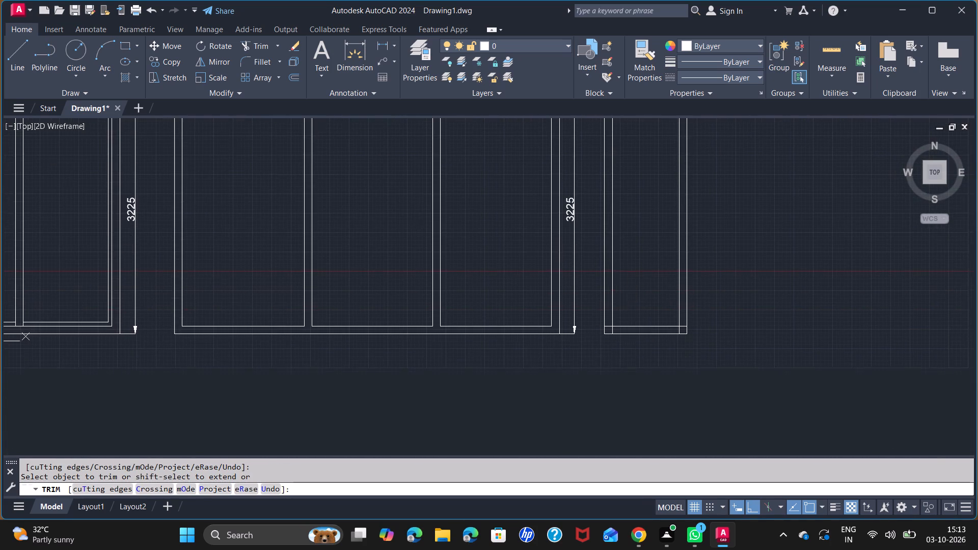
{"action": "scroll", "coordinate": [613, 325], "scroll_direction": "up", "scroll_amount": 2}
{"action": "left_click", "coordinate": [595, 325]}
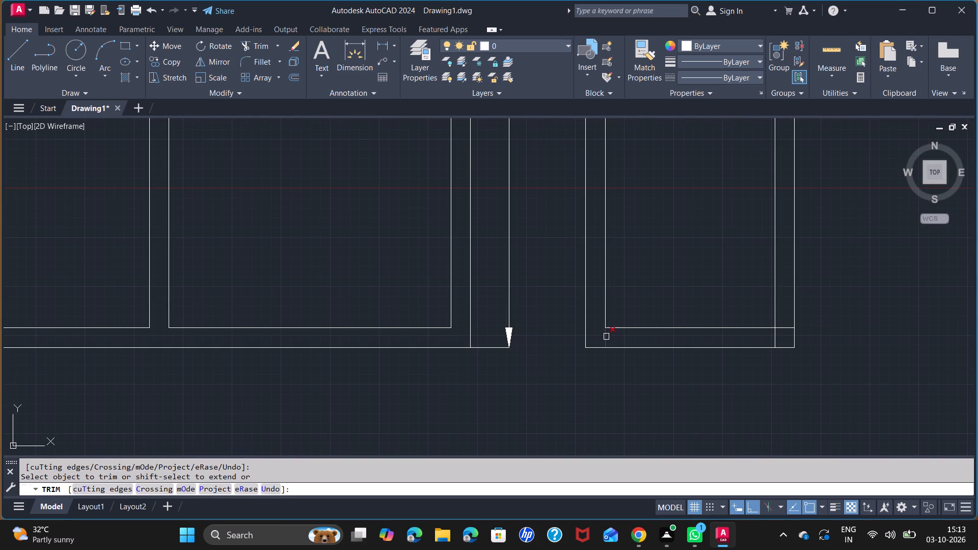
{"action": "left_click", "coordinate": [606, 339]}
{"action": "left_click", "coordinate": [776, 338]}
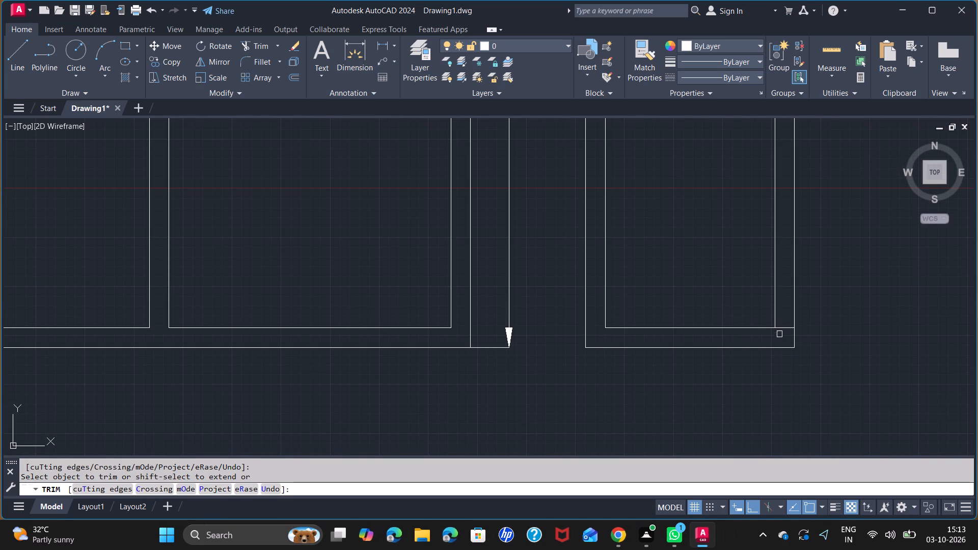
{"action": "left_click", "coordinate": [784, 327]}
{"action": "scroll", "coordinate": [593, 253], "scroll_direction": "down", "scroll_amount": 2}
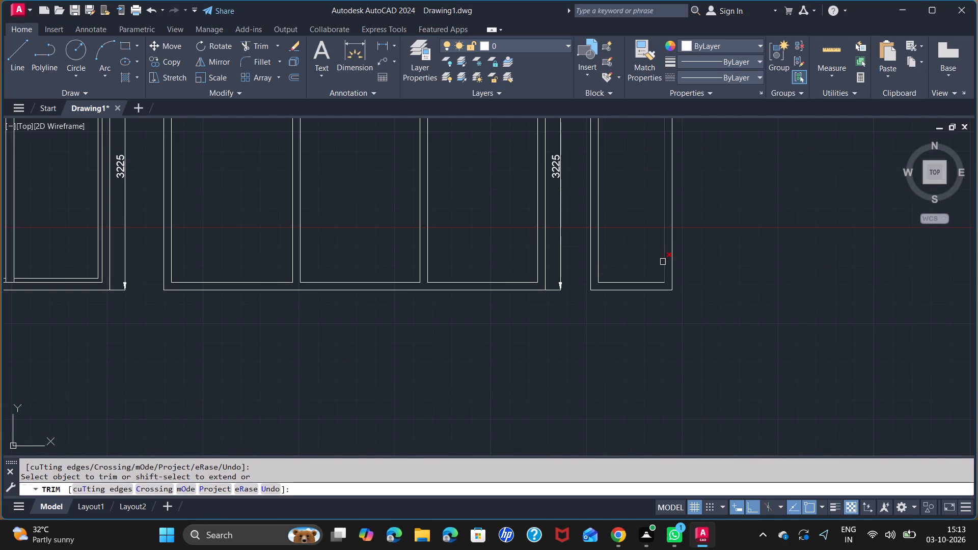
{"action": "middle_click_drag", "start_coordinate": [668, 262], "coordinate": [556, 285]}
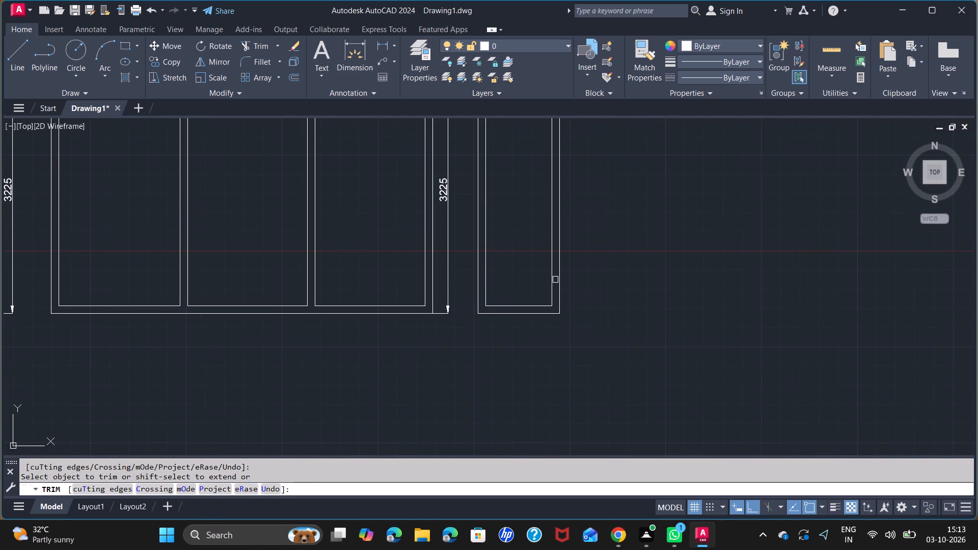
{"action": "key", "text": "space"}
Add a linear dimension for the twelfth window's overall width above it, aligned with the eleventh window's width dimension.
{"action": "scroll", "coordinate": [615, 202], "scroll_direction": "down", "scroll_amount": 2}
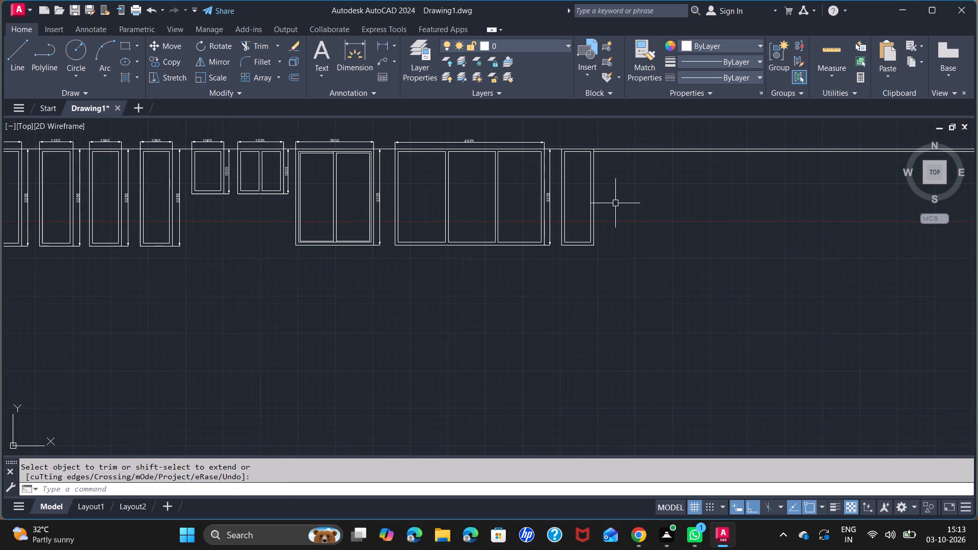
{"action": "middle_click_drag", "start_coordinate": [615, 204], "coordinate": [492, 311]}
{"action": "scroll", "coordinate": [456, 270], "scroll_direction": "up", "scroll_amount": 2}
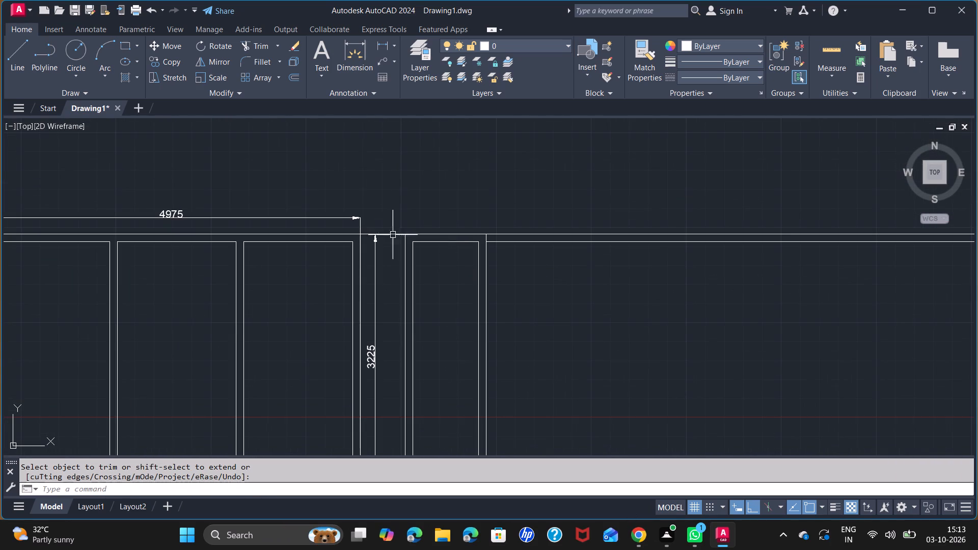
{"action": "left_click", "coordinate": [382, 38]}
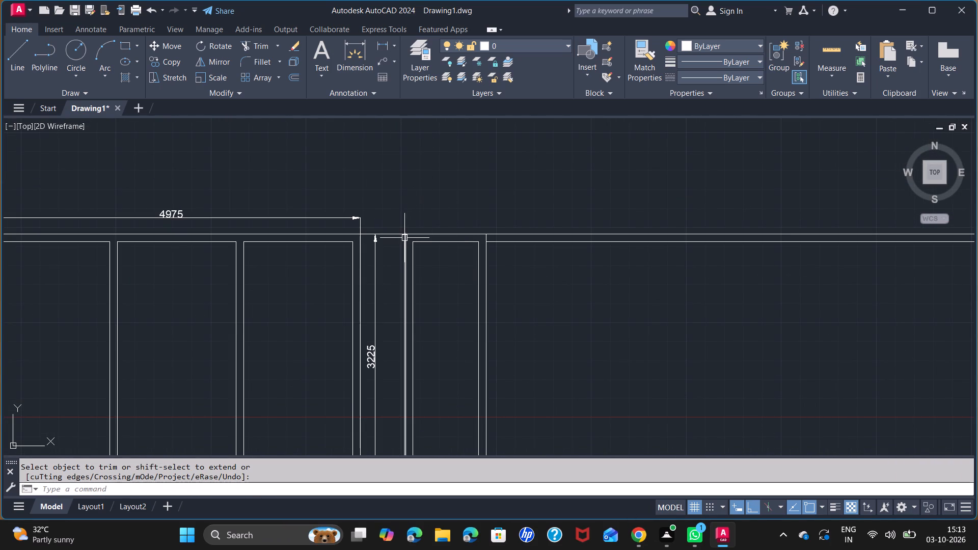
{"action": "left_click", "coordinate": [382, 50]}
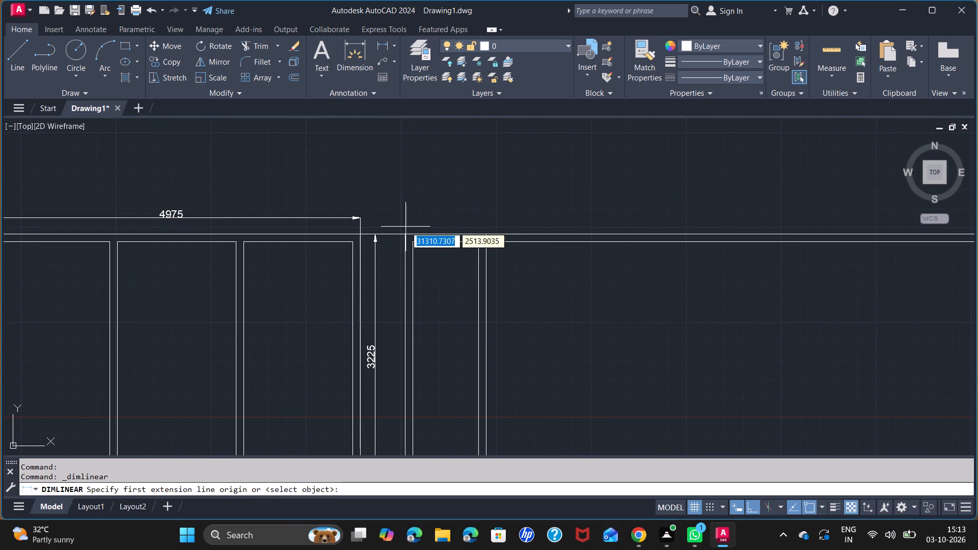
{"action": "left_click", "coordinate": [405, 235]}
{"action": "left_click", "coordinate": [487, 234]}
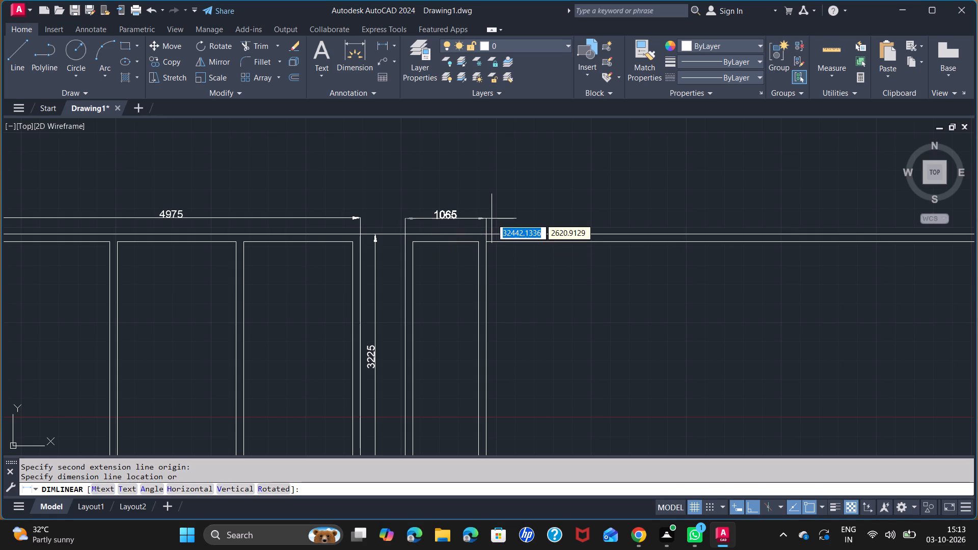
{"action": "left_click", "coordinate": [363, 221]}
Add a linear dimension for the twelfth window's overall height just beyond its right side.
{"action": "key", "text": "space"}
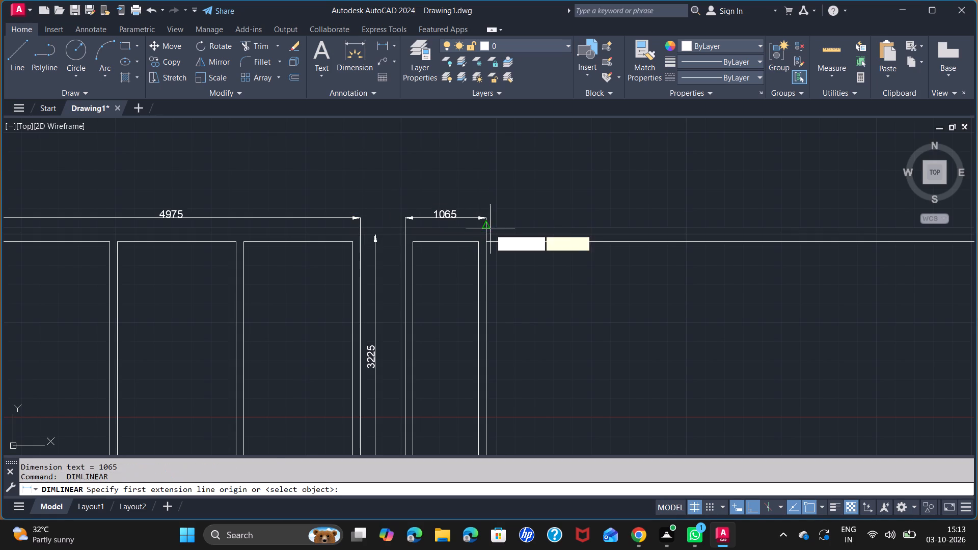
{"action": "left_click", "coordinate": [487, 237]}
{"action": "scroll", "coordinate": [515, 356], "scroll_direction": "down", "scroll_amount": 3}
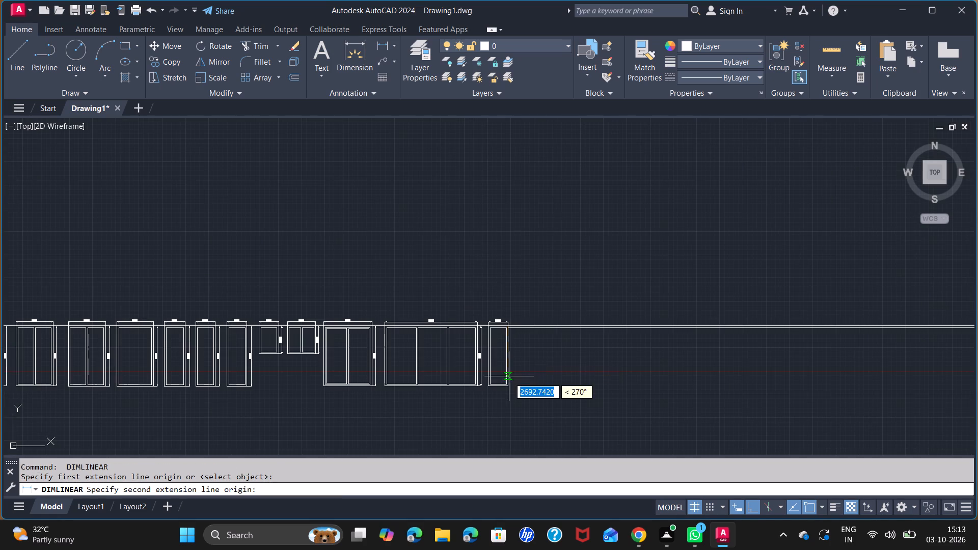
{"action": "scroll", "coordinate": [505, 382], "scroll_direction": "up", "scroll_amount": 5}
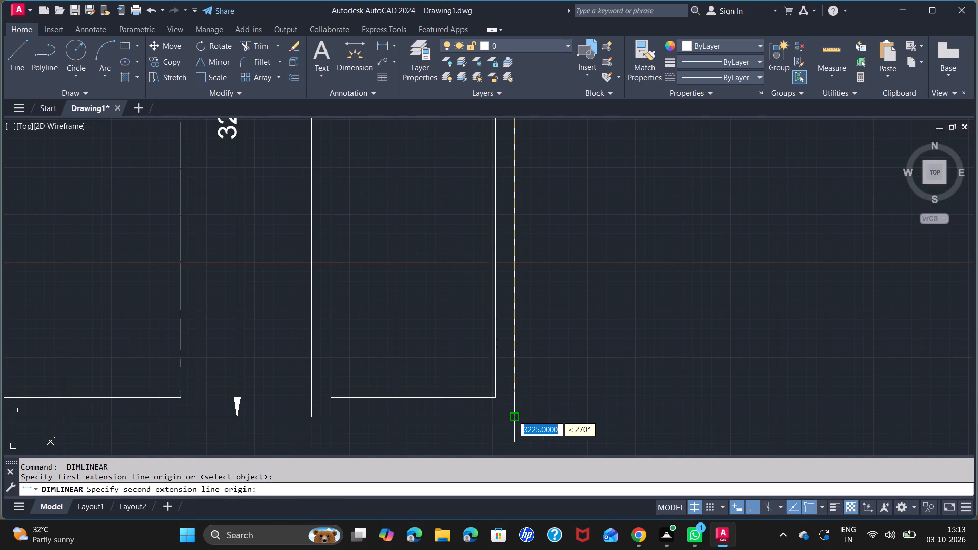
{"action": "left_click", "coordinate": [512, 415]}
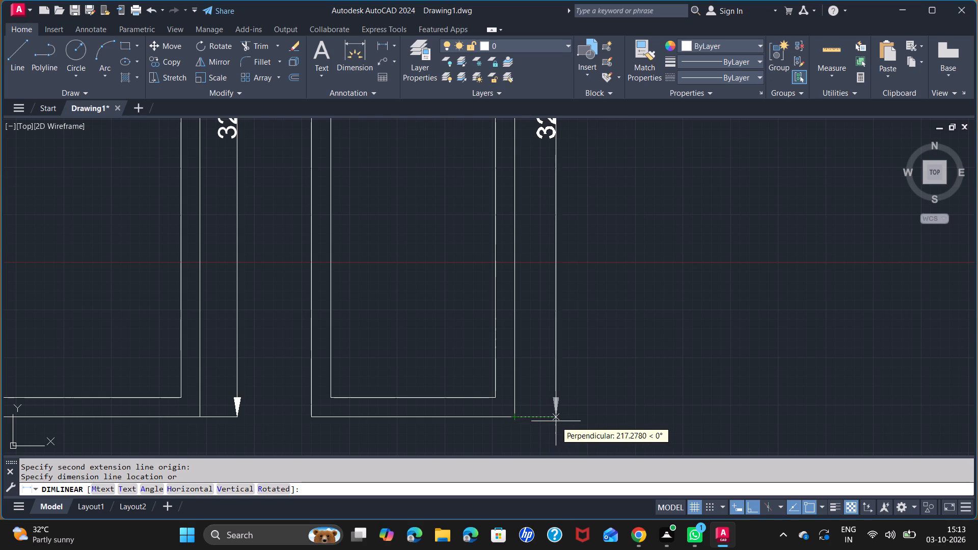
{"action": "left_click", "coordinate": [556, 421]}
Draw the thirteenth window's outline from the upper guide line beside the twelfth window: 3225 down, 1065 across, and back up to the guide line.
{"action": "scroll", "coordinate": [633, 369], "scroll_direction": "down", "scroll_amount": 3}
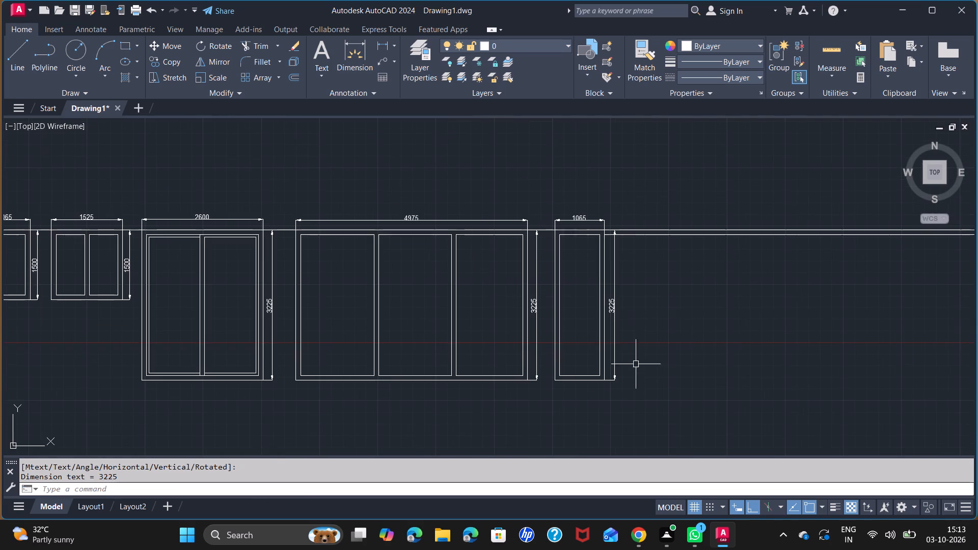
{"action": "middle_click_drag", "start_coordinate": [638, 358], "coordinate": [434, 353]}
{"action": "scroll", "coordinate": [442, 232], "scroll_direction": "up", "scroll_amount": 3}
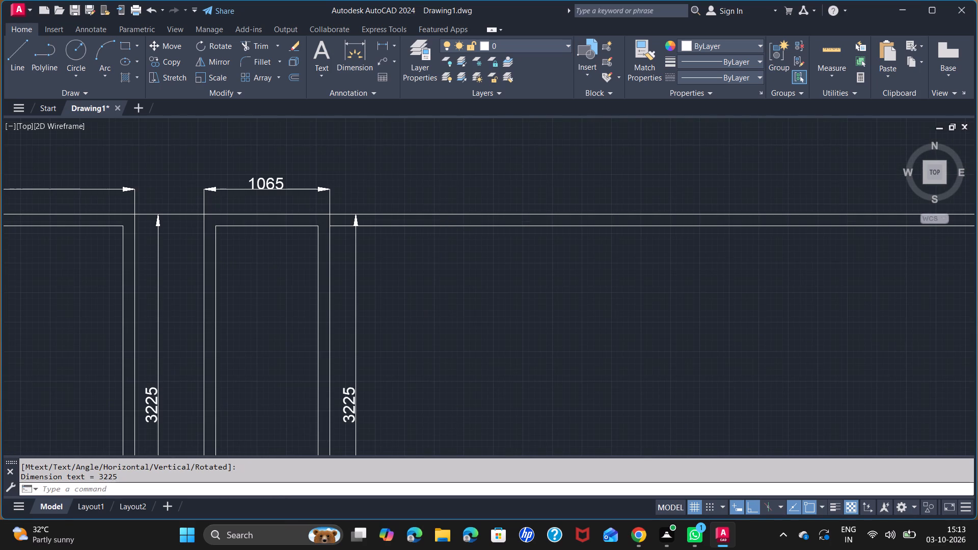
{"action": "key", "text": "l"}
{"action": "key", "text": "Return"}
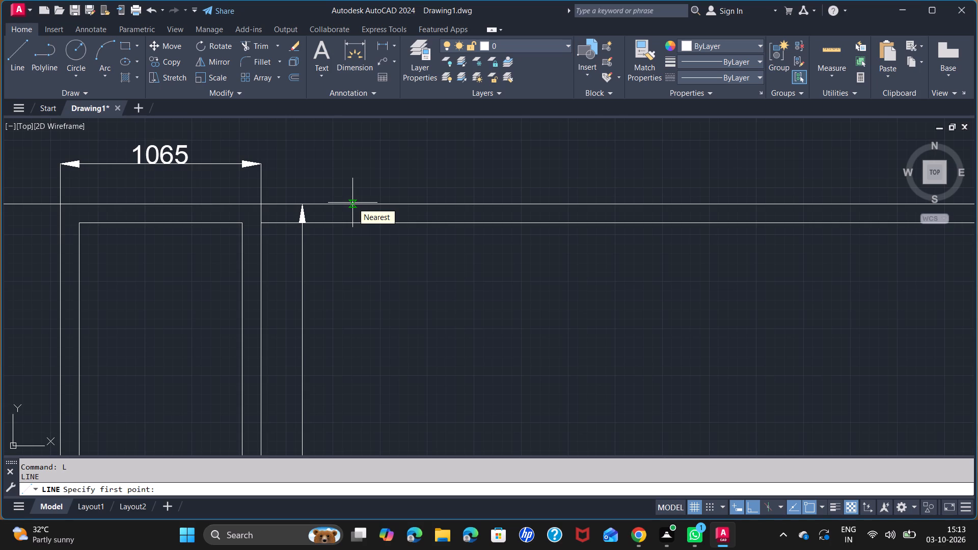
{"action": "left_click", "coordinate": [351, 204]}
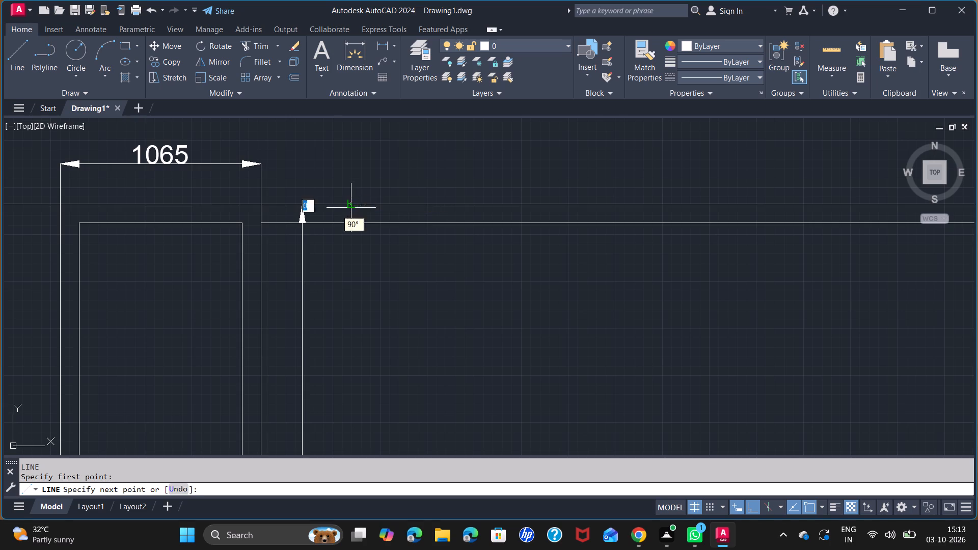
{"action": "type", "text": "32"}
{"action": "type", "text": "25"}
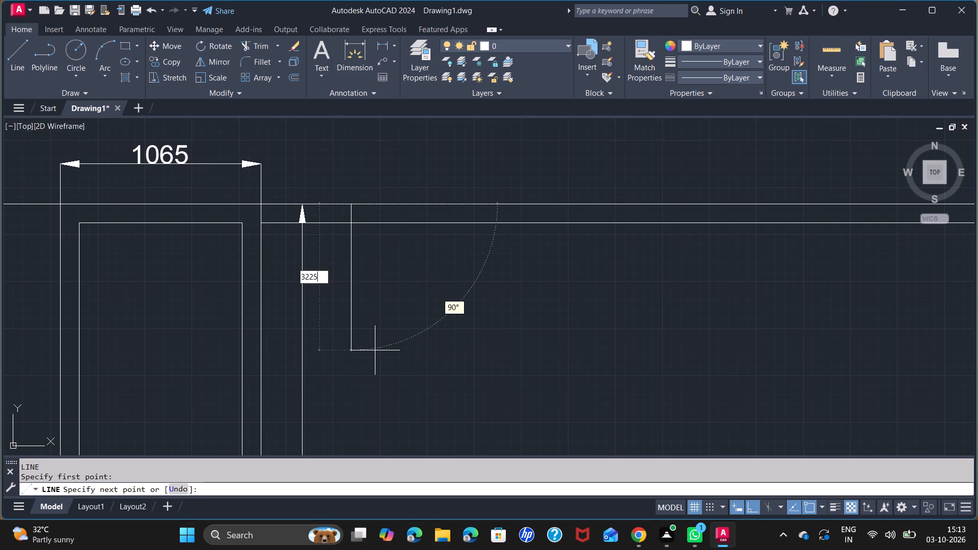
{"action": "key", "text": "Return"}
{"action": "scroll", "coordinate": [479, 373], "scroll_direction": "down", "scroll_amount": 3}
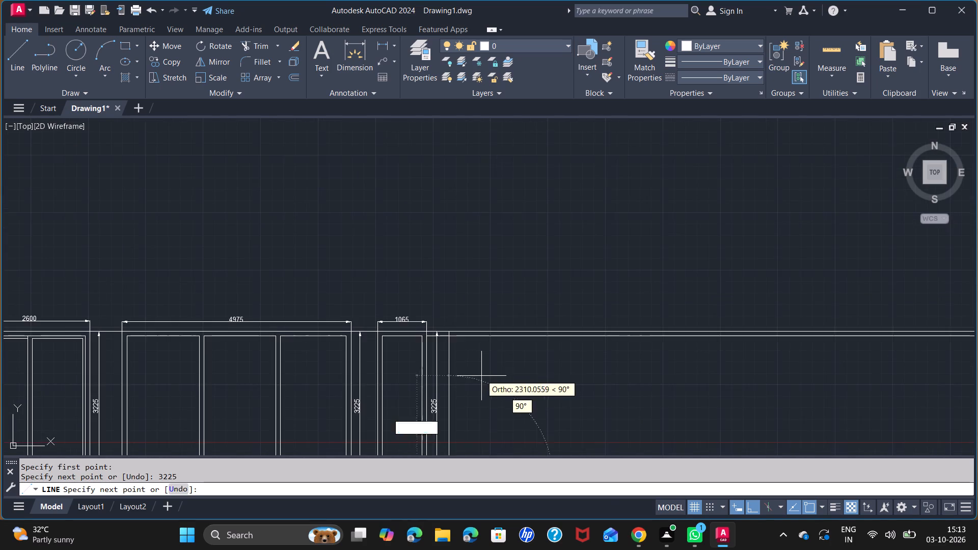
{"action": "middle_click_drag", "start_coordinate": [481, 376], "coordinate": [447, 322]}
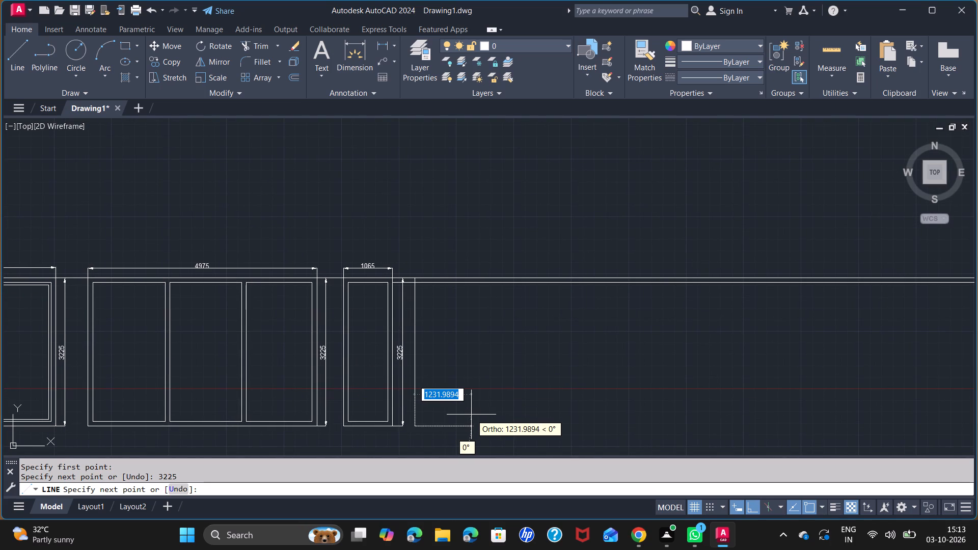
{"action": "type", "text": "1065"}
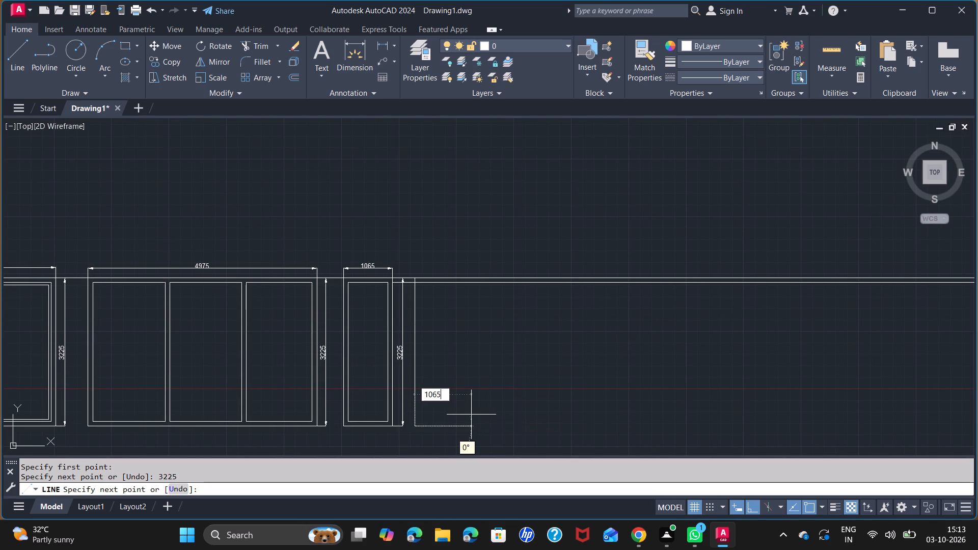
{"action": "key", "text": "Return"}
{"action": "scroll", "coordinate": [466, 291], "scroll_direction": "up", "scroll_amount": 3}
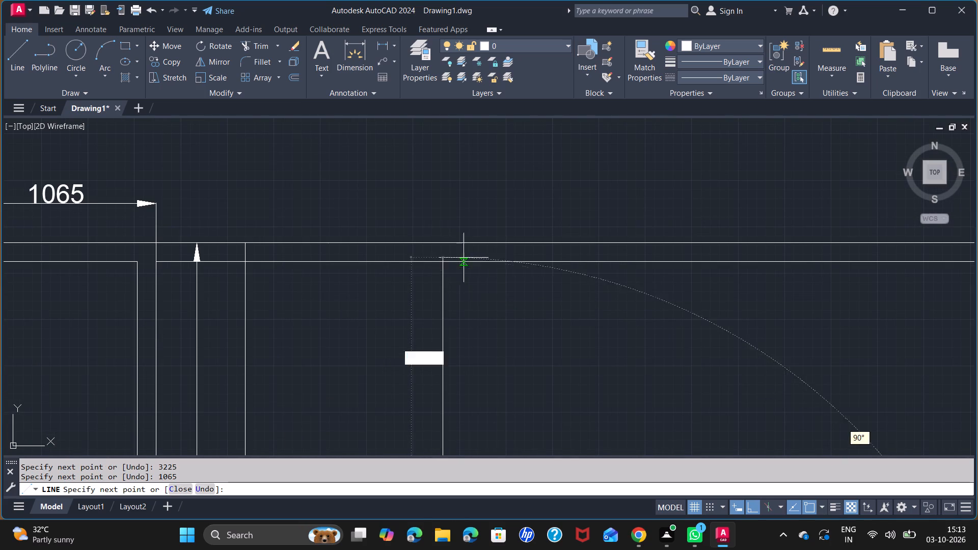
{"action": "left_click", "coordinate": [444, 243]}
{"action": "key", "text": "space"}
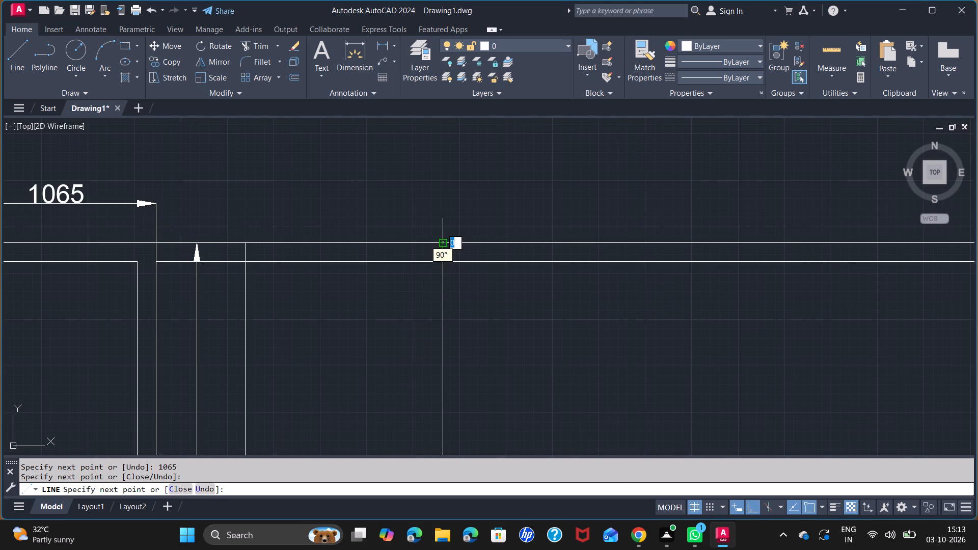
Offset the thirteenth window's left, bottom and right outline lines 100 inward to form its frame.
{"action": "scroll", "coordinate": [307, 357], "scroll_direction": "down", "scroll_amount": 2}
{"action": "middle_click_drag", "start_coordinate": [333, 379], "coordinate": [292, 213]}
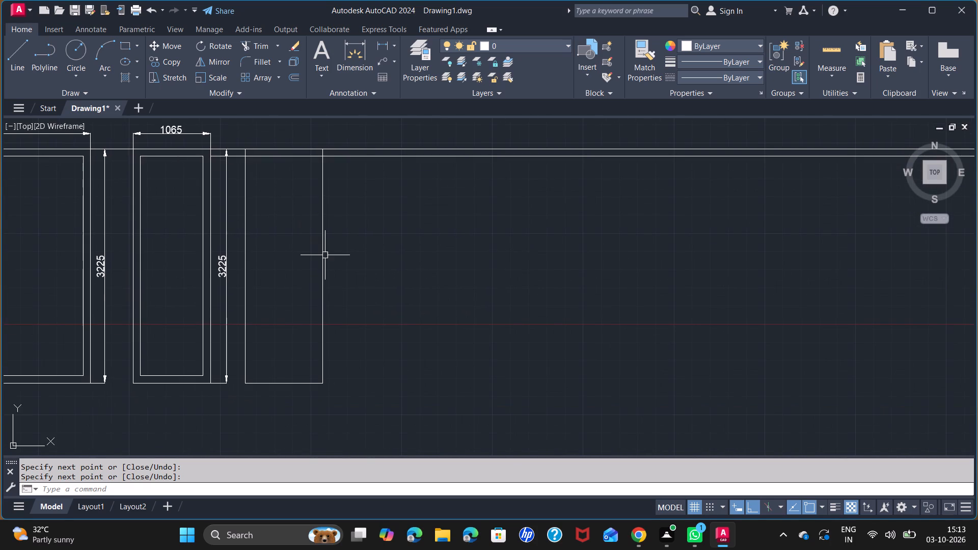
{"action": "key", "text": "o"}
{"action": "key", "text": "f"}
{"action": "key", "text": "Return"}
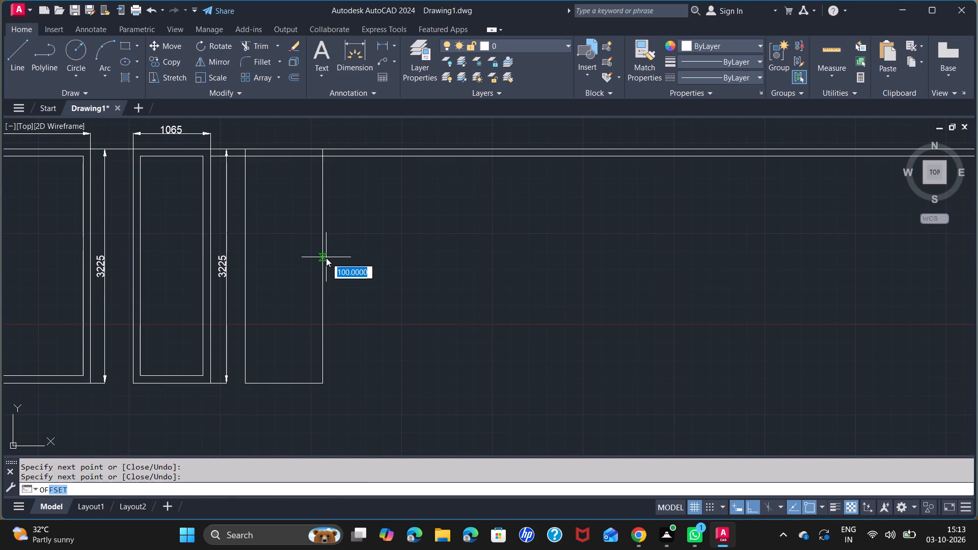
{"action": "key", "text": "1"}
{"action": "key", "text": "0"}
{"action": "key", "text": "0"}
{"action": "key", "text": "Return"}
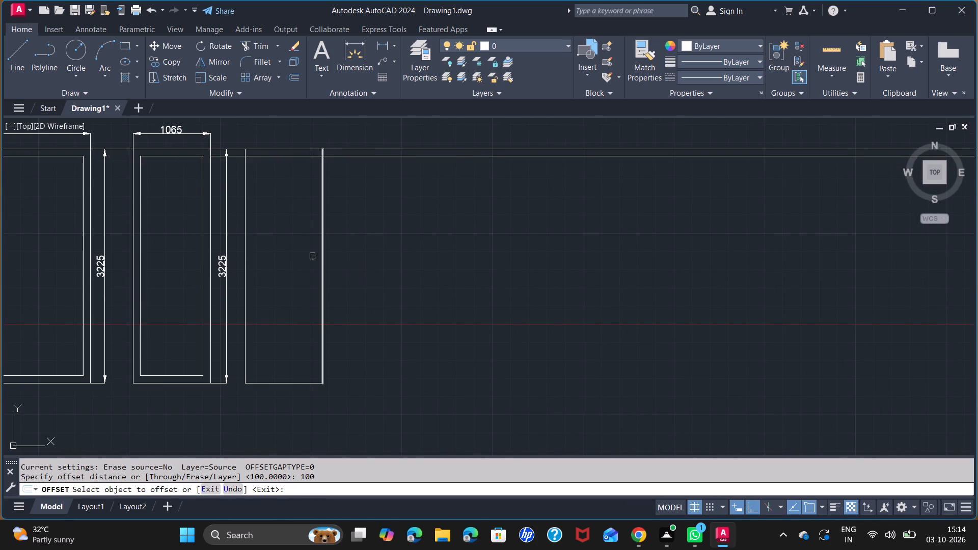
{"action": "left_click", "coordinate": [245, 270]}
{"action": "left_click", "coordinate": [251, 274]}
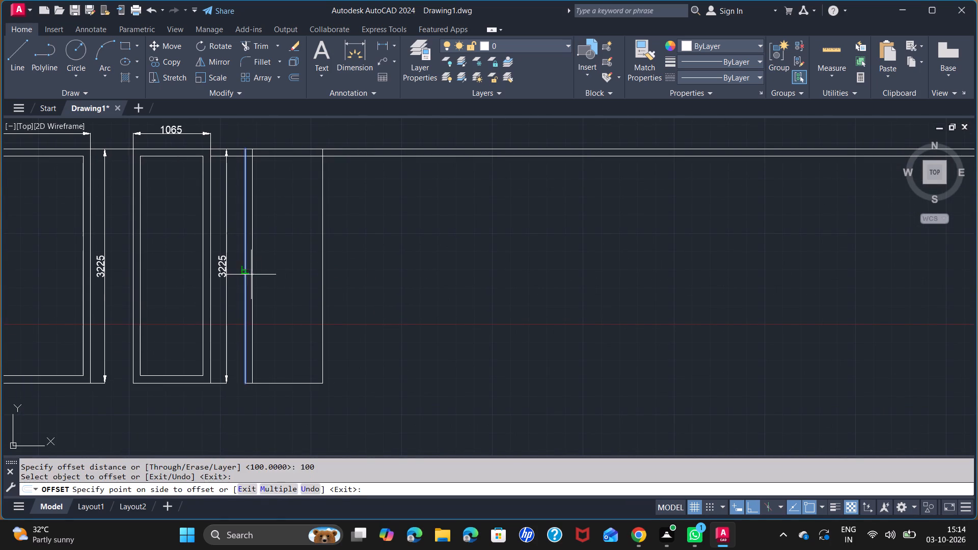
{"action": "left_click", "coordinate": [291, 385]}
{"action": "left_click", "coordinate": [289, 371]}
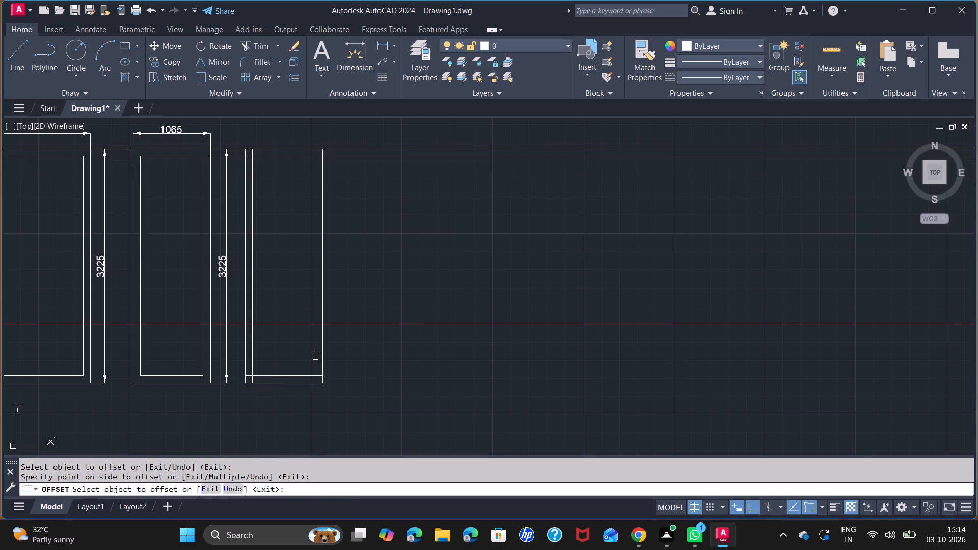
{"action": "left_click", "coordinate": [322, 353]}
{"action": "left_click", "coordinate": [302, 346]}
{"action": "key", "text": "Return"}
Trim the overlapping frame lines at the thirteenth window's two upper corners and the lower guide line between the twelfth and thirteenth windows.
{"action": "scroll", "coordinate": [249, 162], "scroll_direction": "up", "scroll_amount": 2}
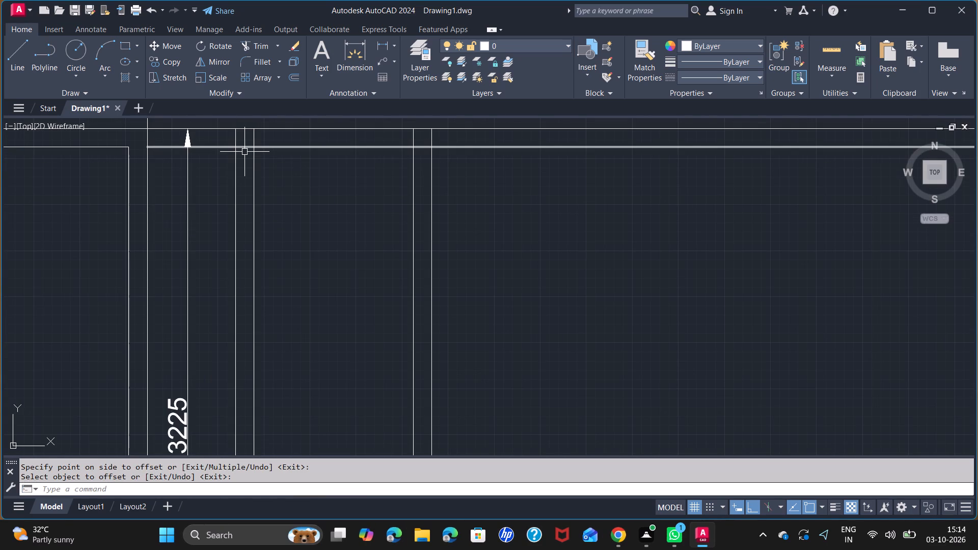
{"action": "key", "text": "t"}
{"action": "key", "text": "r"}
{"action": "key", "text": "Return"}
{"action": "left_click", "coordinate": [242, 147]}
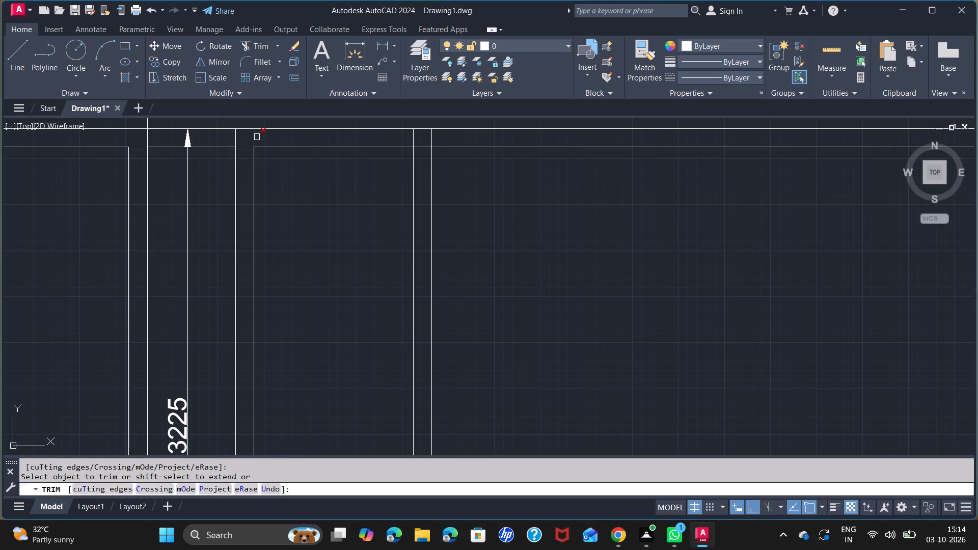
{"action": "left_click", "coordinate": [257, 137]}
{"action": "left_click", "coordinate": [415, 139]}
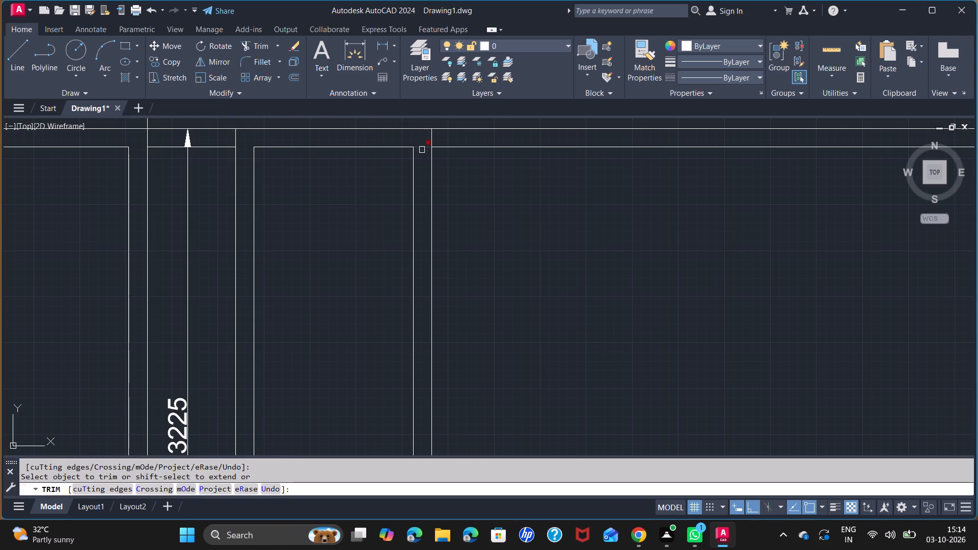
{"action": "left_click", "coordinate": [422, 151]}
{"action": "left_click", "coordinate": [422, 142]}
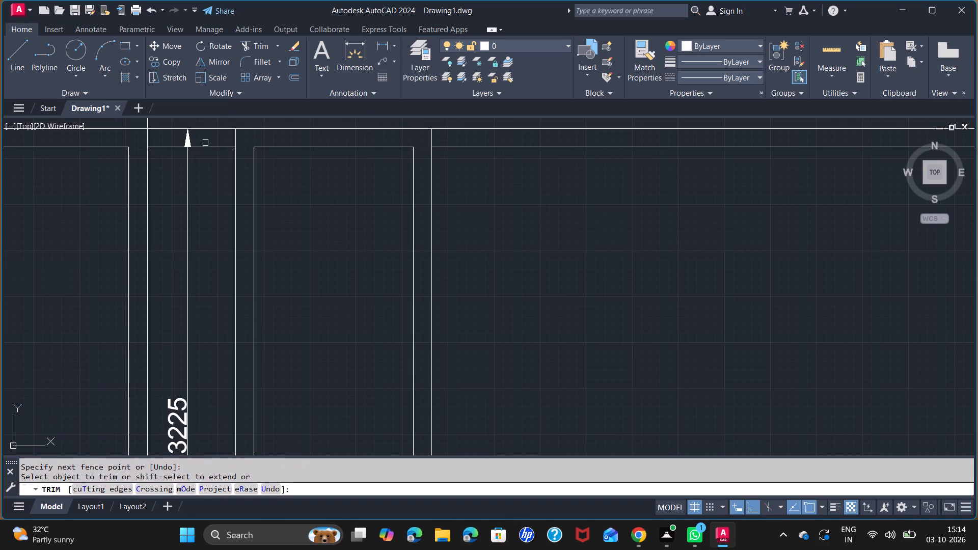
{"action": "left_click", "coordinate": [210, 148]}
Trim the overlapping frame lines at the thirteenth window's lower left and lower right corners.
{"action": "scroll", "coordinate": [294, 273], "scroll_direction": "down", "scroll_amount": 2}
{"action": "middle_click_drag", "start_coordinate": [323, 349], "coordinate": [315, 221]}
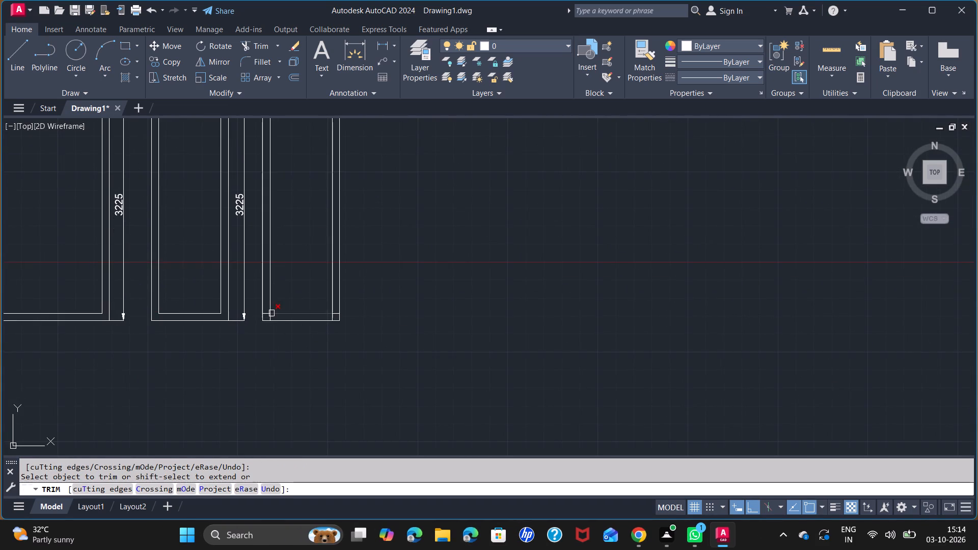
{"action": "scroll", "coordinate": [267, 319], "scroll_direction": "up", "scroll_amount": 2}
{"action": "left_click", "coordinate": [266, 315]}
{"action": "left_click", "coordinate": [260, 304]}
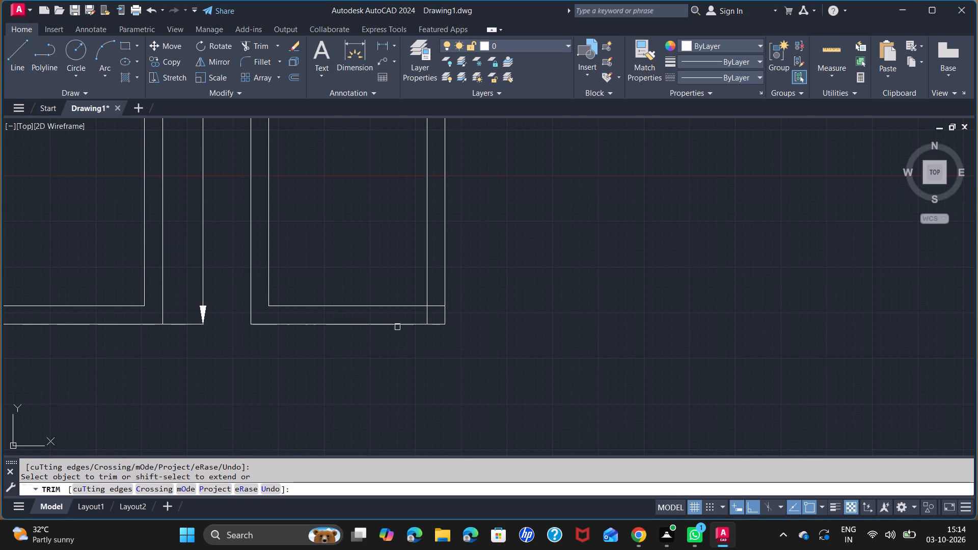
{"action": "left_click", "coordinate": [426, 315]}
{"action": "left_click", "coordinate": [436, 305]}
{"action": "scroll", "coordinate": [386, 174], "scroll_direction": "down", "scroll_amount": 2}
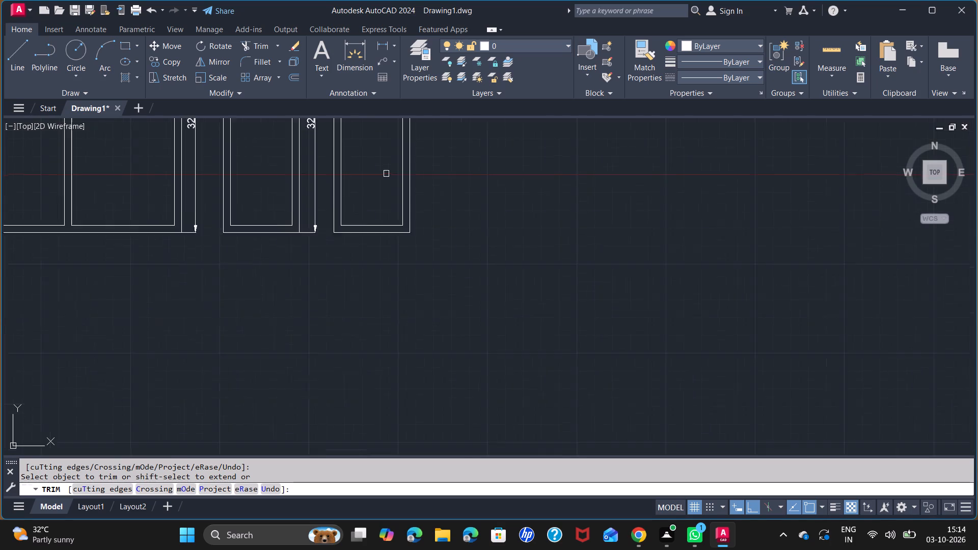
{"action": "scroll", "coordinate": [386, 174], "scroll_direction": "down", "scroll_amount": 1}
{"action": "middle_click_drag", "start_coordinate": [386, 175], "coordinate": [320, 274]}
{"action": "key", "text": "space"}
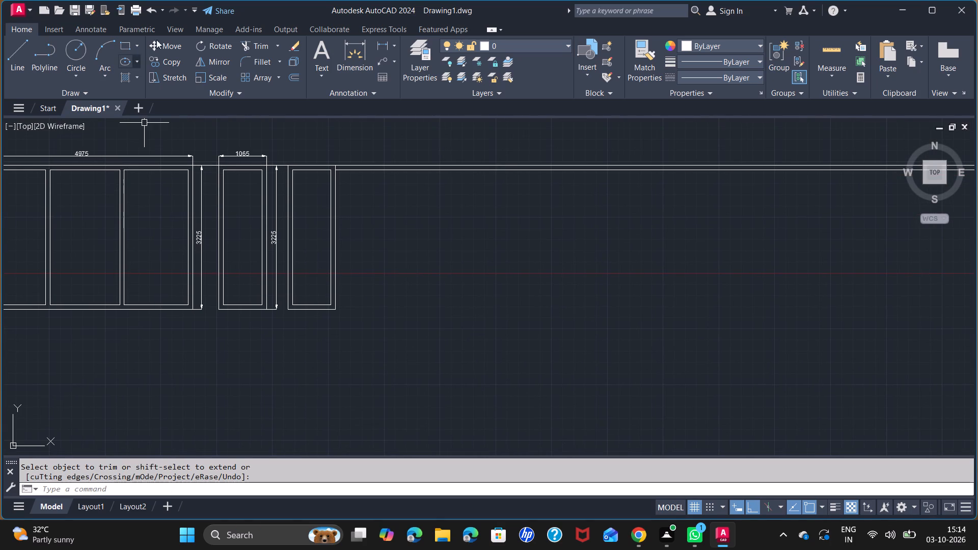
Add a linear dimension for the thirteenth window's overall width above it, aligned with the twelfth window's width dimension.
{"action": "left_click", "coordinate": [382, 43]}
{"action": "scroll", "coordinate": [293, 150], "scroll_direction": "up", "scroll_amount": 2}
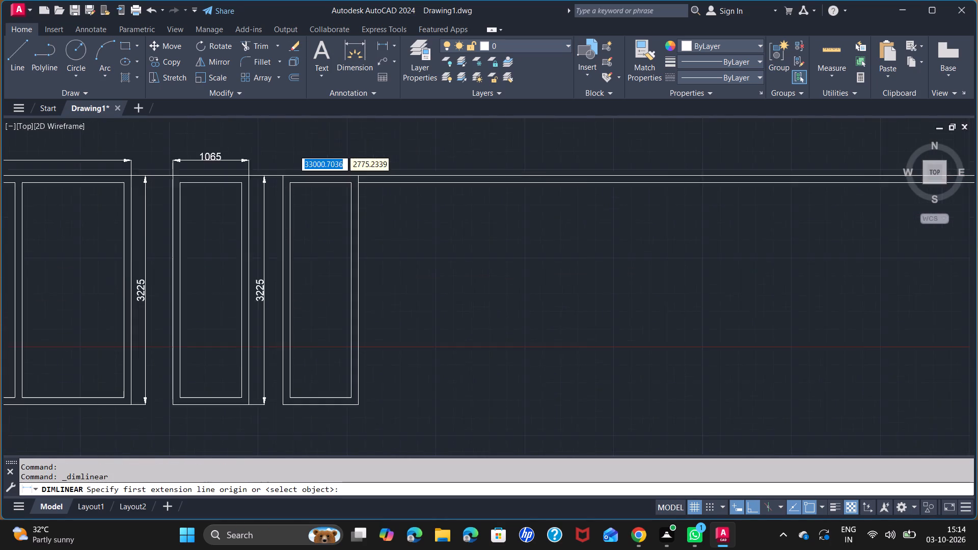
{"action": "scroll", "coordinate": [293, 150], "scroll_direction": "up", "scroll_amount": 1}
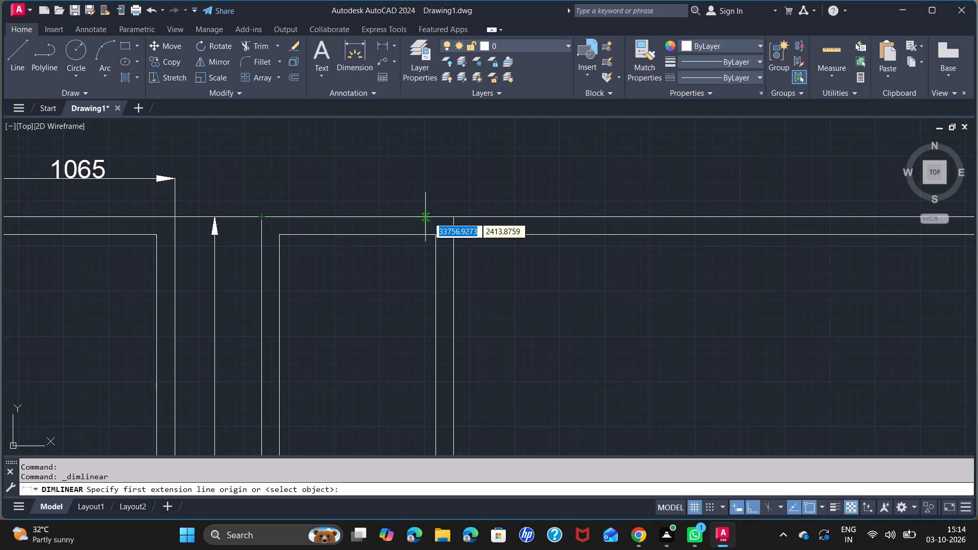
{"action": "left_click", "coordinate": [261, 215]}
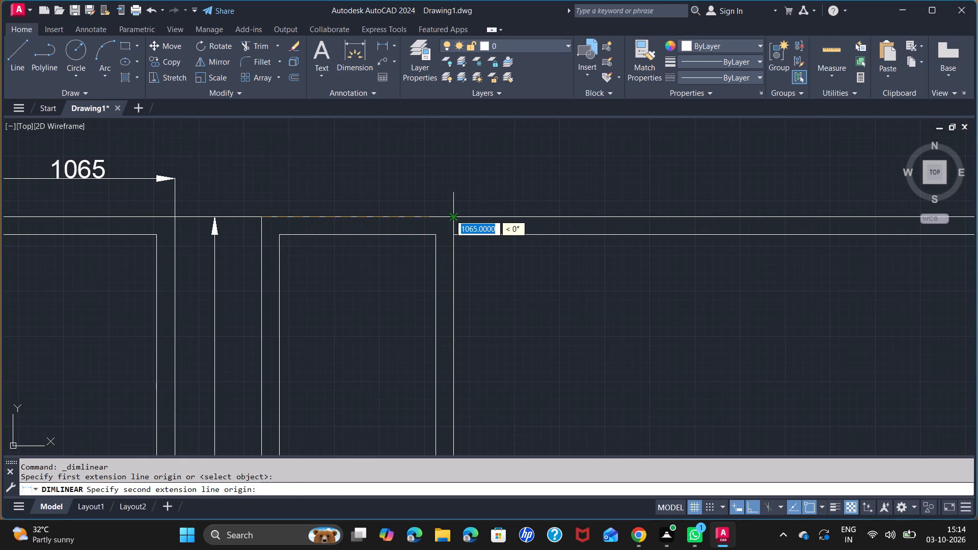
{"action": "left_click", "coordinate": [450, 214]}
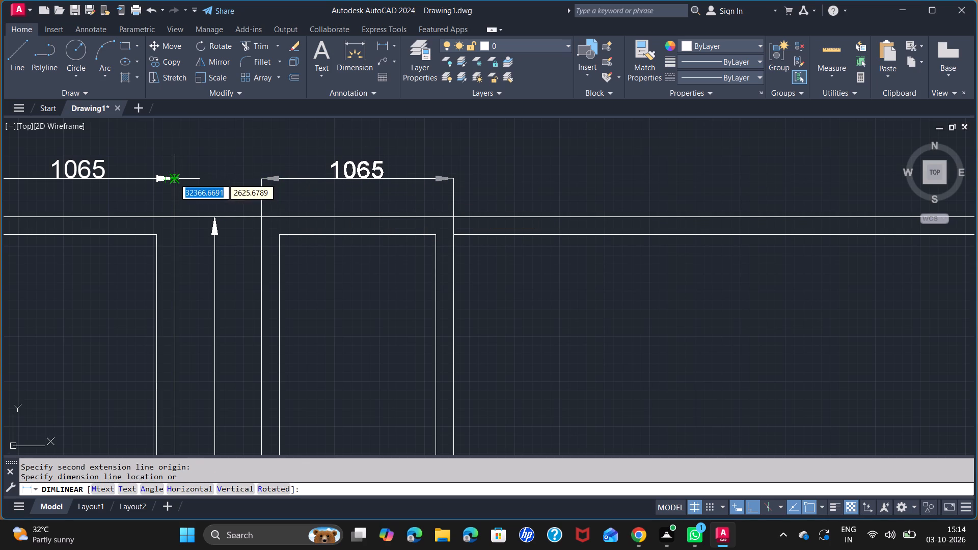
{"action": "left_click", "coordinate": [174, 178]}
Add a linear dimension for the thirteenth window's overall height just beyond its right side.
{"action": "key", "text": "space"}
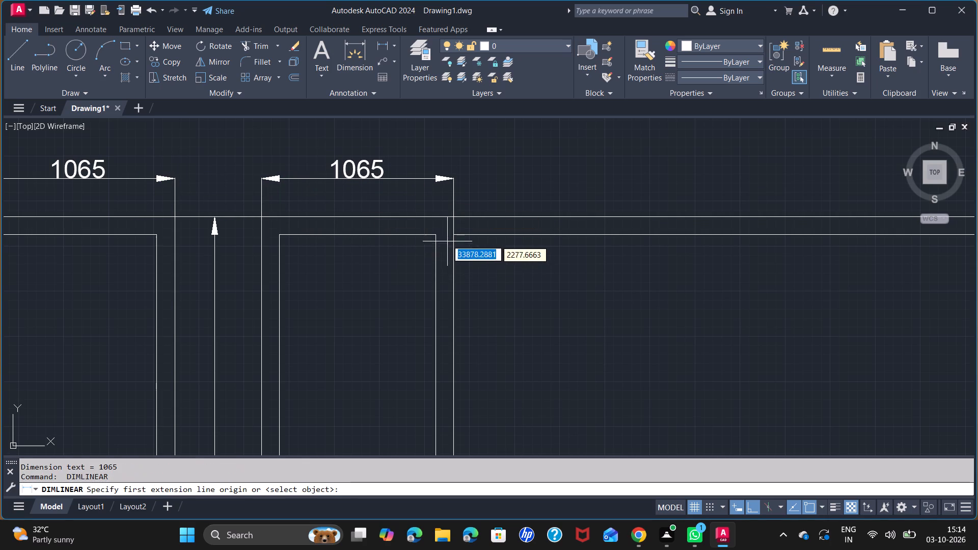
{"action": "left_click", "coordinate": [455, 221]}
{"action": "scroll", "coordinate": [453, 314], "scroll_direction": "down", "scroll_amount": 4}
{"action": "middle_click_drag", "start_coordinate": [454, 363], "coordinate": [454, 360]}
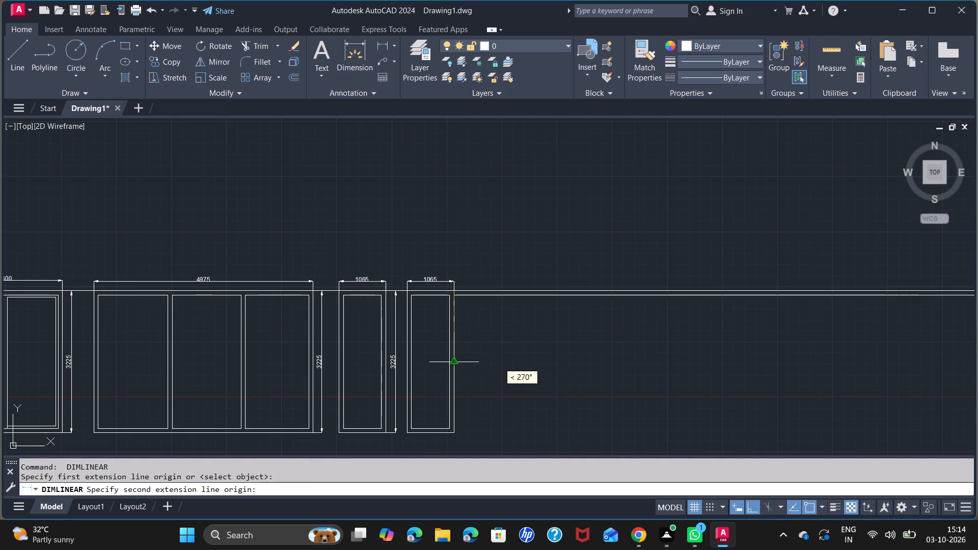
{"action": "middle_click_drag", "start_coordinate": [454, 360], "coordinate": [449, 207]}
{"action": "scroll", "coordinate": [453, 280], "scroll_direction": "up", "scroll_amount": 5}
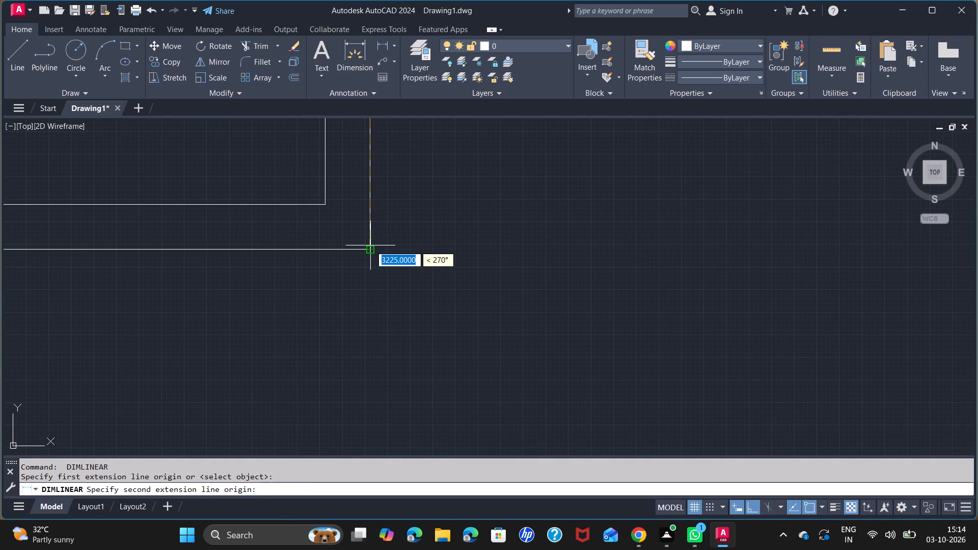
{"action": "left_click", "coordinate": [369, 251]}
{"action": "scroll", "coordinate": [409, 244], "scroll_direction": "down", "scroll_amount": 3}
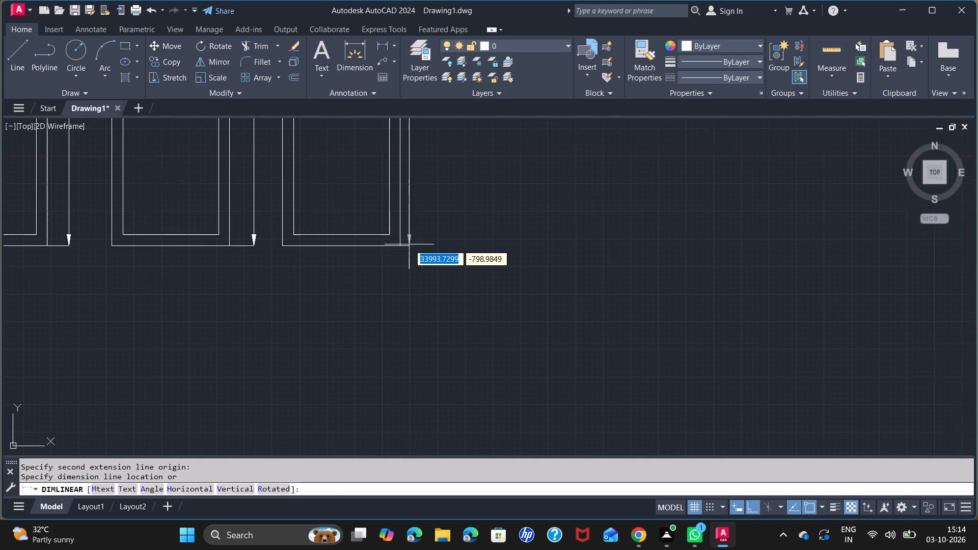
{"action": "middle_click_drag", "start_coordinate": [409, 243], "coordinate": [410, 282]}
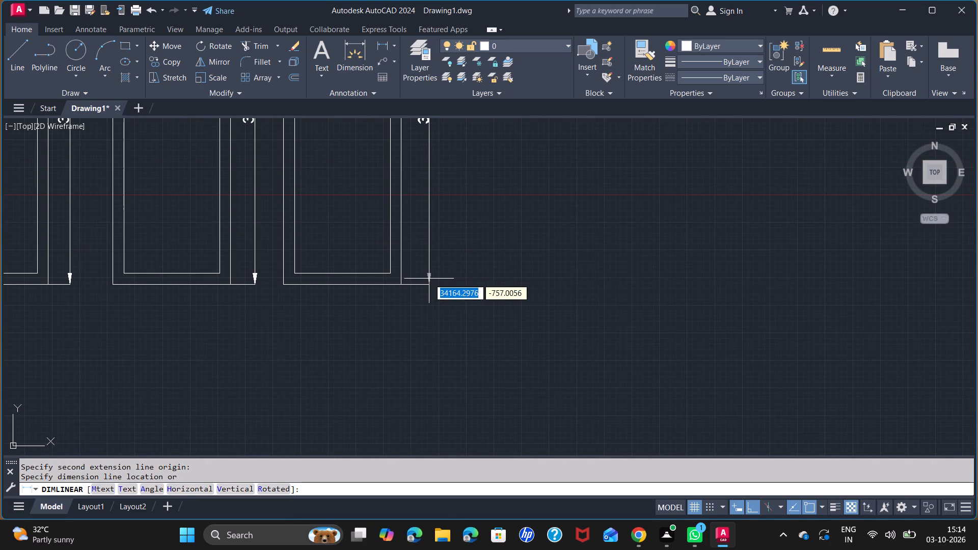
{"action": "left_click", "coordinate": [426, 279]}
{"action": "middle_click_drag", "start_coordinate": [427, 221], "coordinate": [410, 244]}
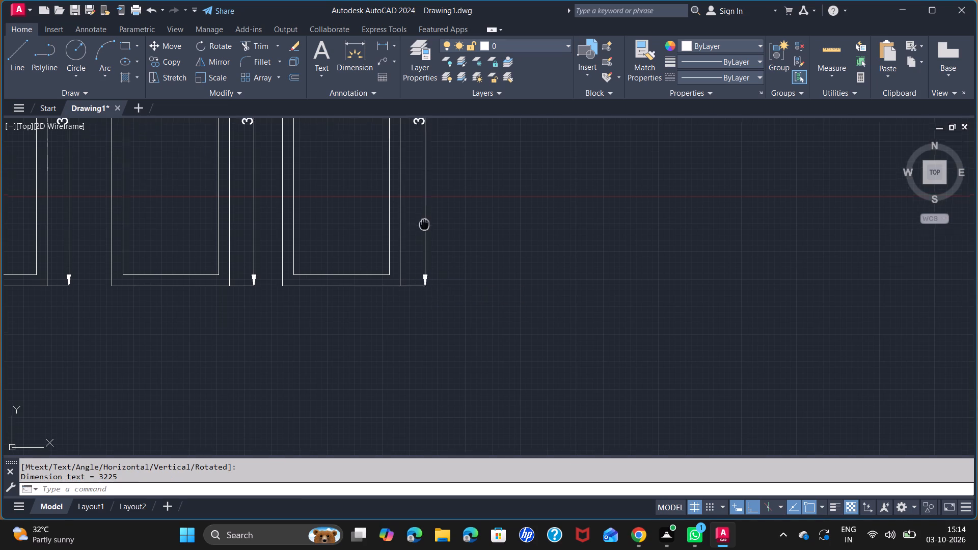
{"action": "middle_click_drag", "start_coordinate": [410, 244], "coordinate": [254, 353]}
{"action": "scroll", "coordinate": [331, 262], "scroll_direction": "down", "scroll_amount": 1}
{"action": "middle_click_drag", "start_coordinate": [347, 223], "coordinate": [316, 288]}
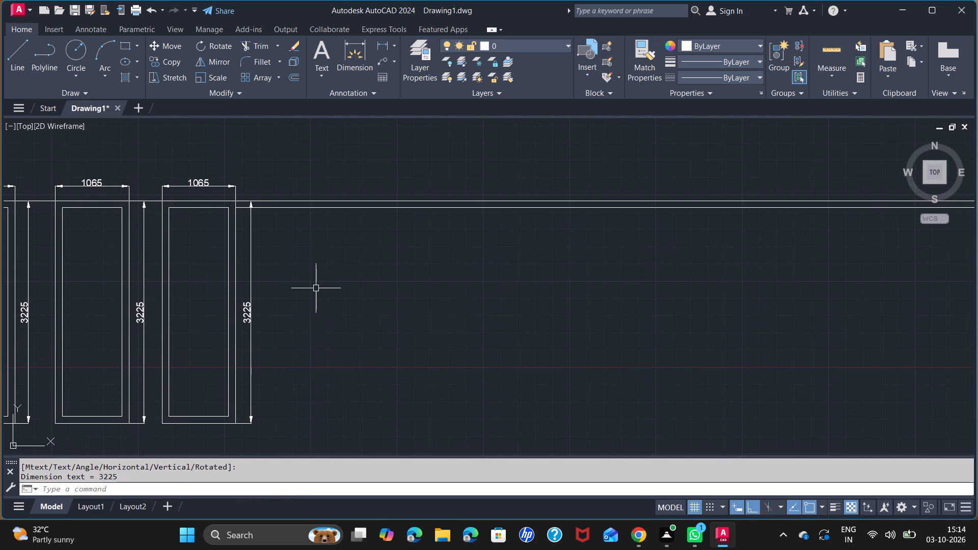
Draw the fourteenth window's outline from the upper guide line, beyond the thirteenth window: 2845 down, 6845 across, and back up to the guide.
{"action": "key", "text": "l"}
{"action": "key", "text": "Return"}
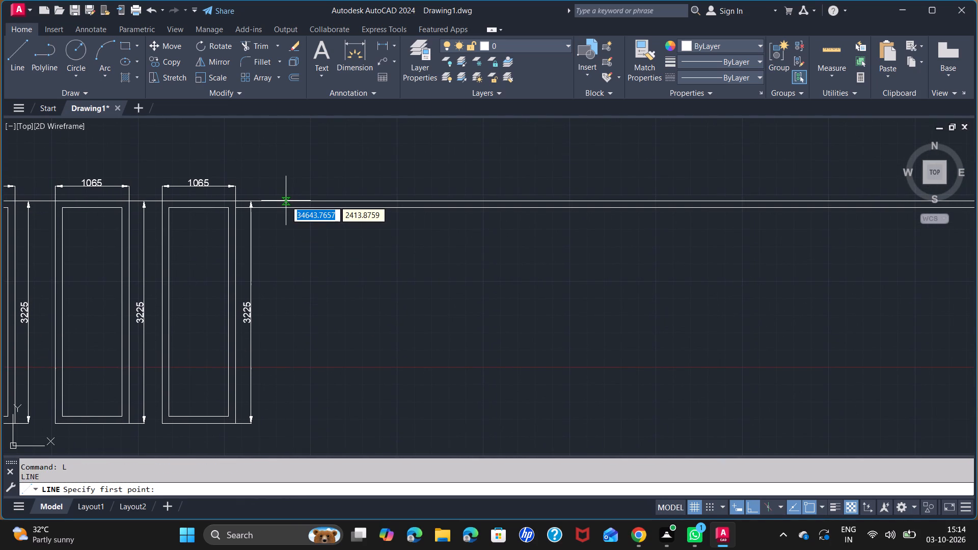
{"action": "left_click", "coordinate": [286, 201]}
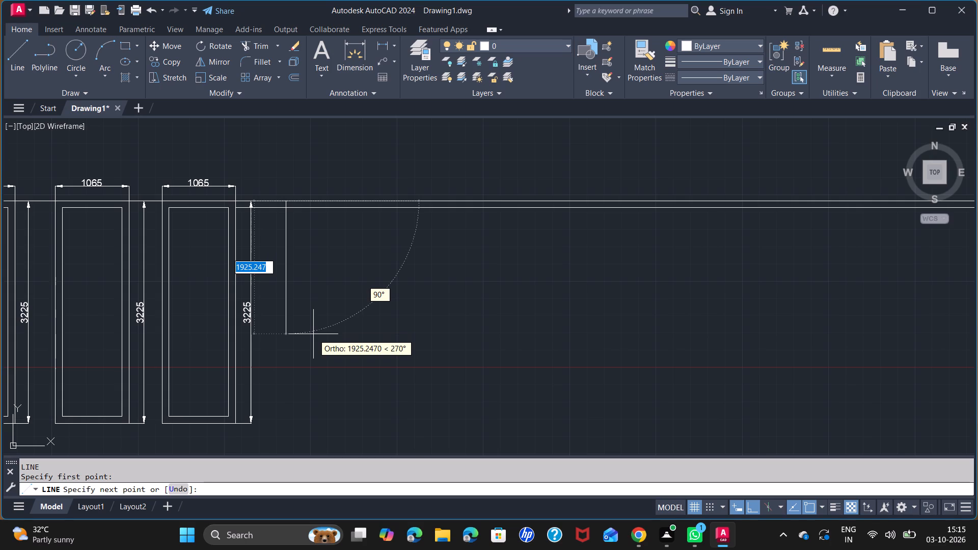
{"action": "type", "text": "28"}
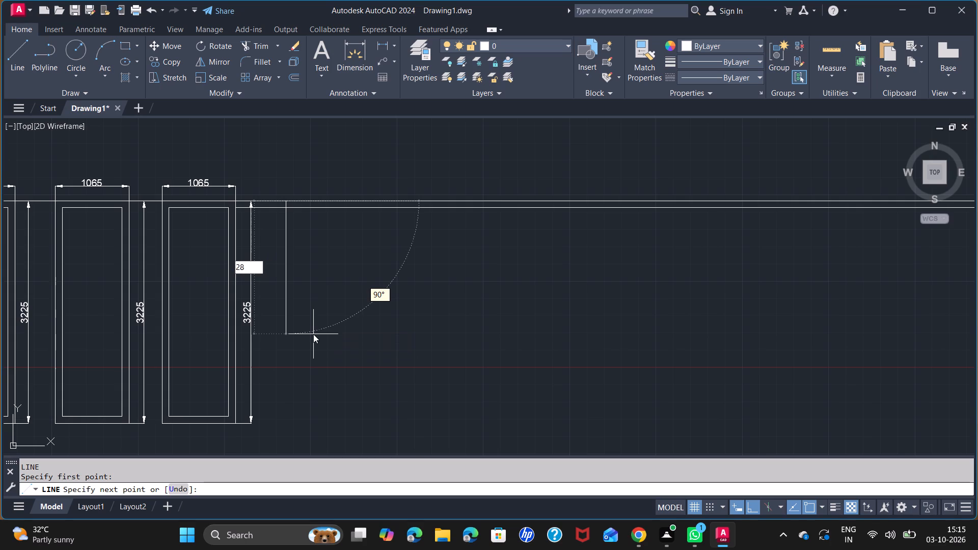
{"action": "type", "text": "45"}
{"action": "key", "text": "Return"}
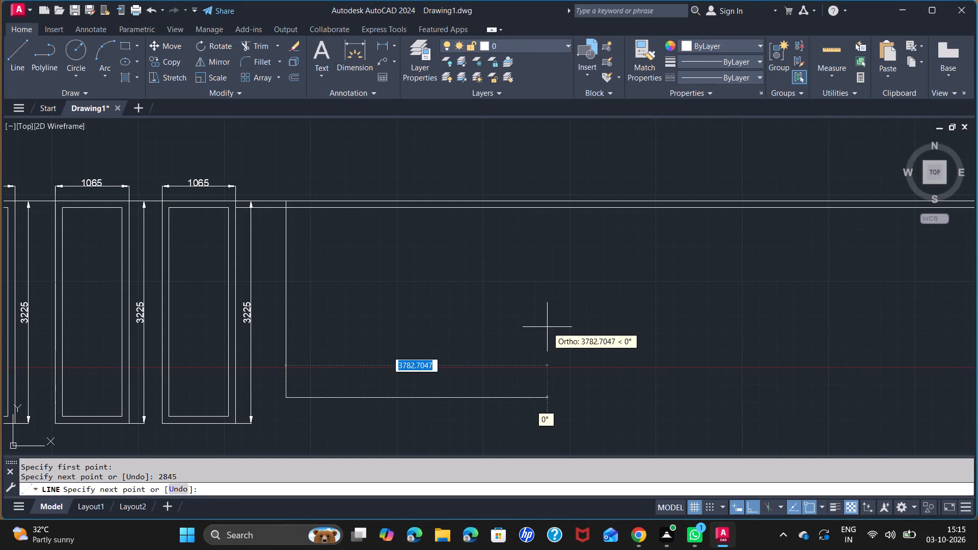
{"action": "type", "text": "68"}
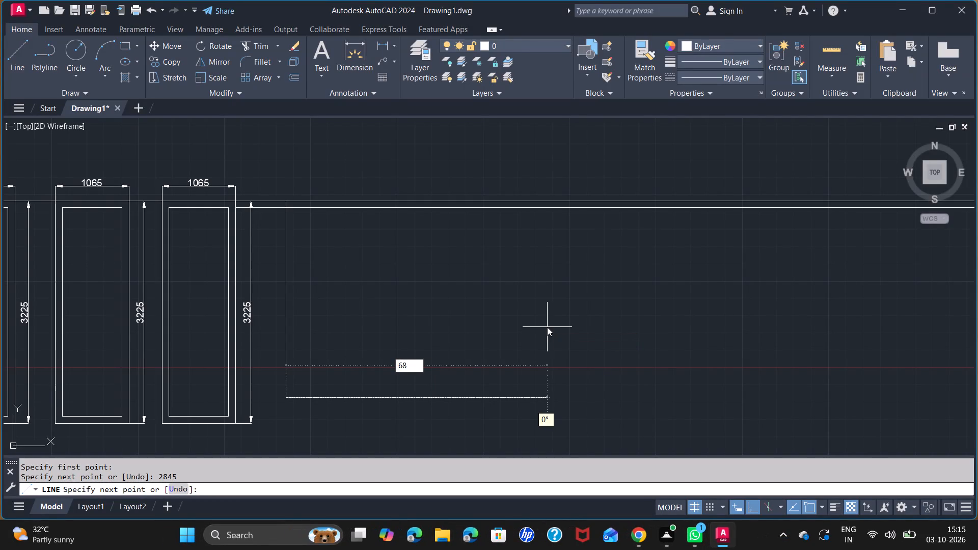
{"action": "type", "text": "45"}
{"action": "key", "text": "Return"}
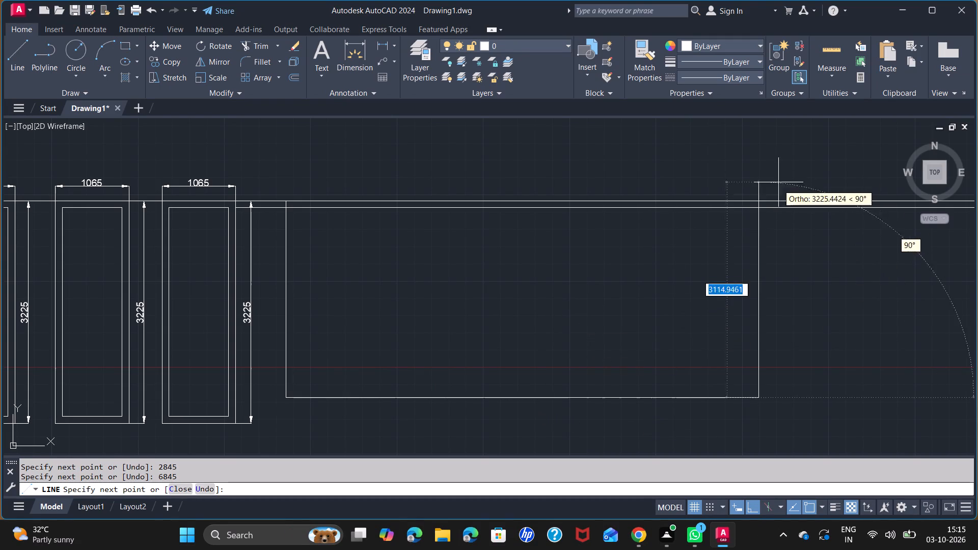
{"action": "scroll", "coordinate": [759, 203], "scroll_direction": "up", "scroll_amount": 2}
{"action": "left_click", "coordinate": [749, 197]}
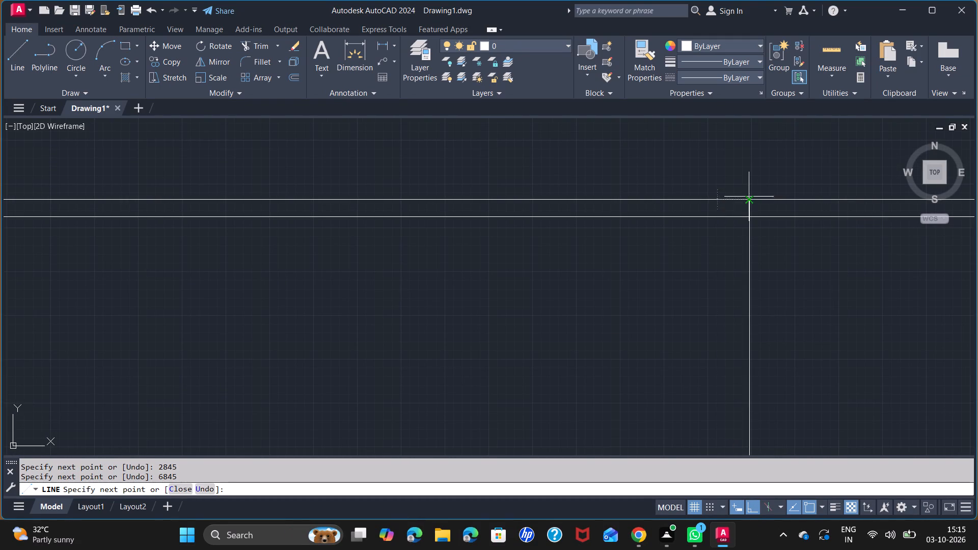
{"action": "key", "text": "space"}
{"action": "scroll", "coordinate": [633, 250], "scroll_direction": "down", "scroll_amount": 3}
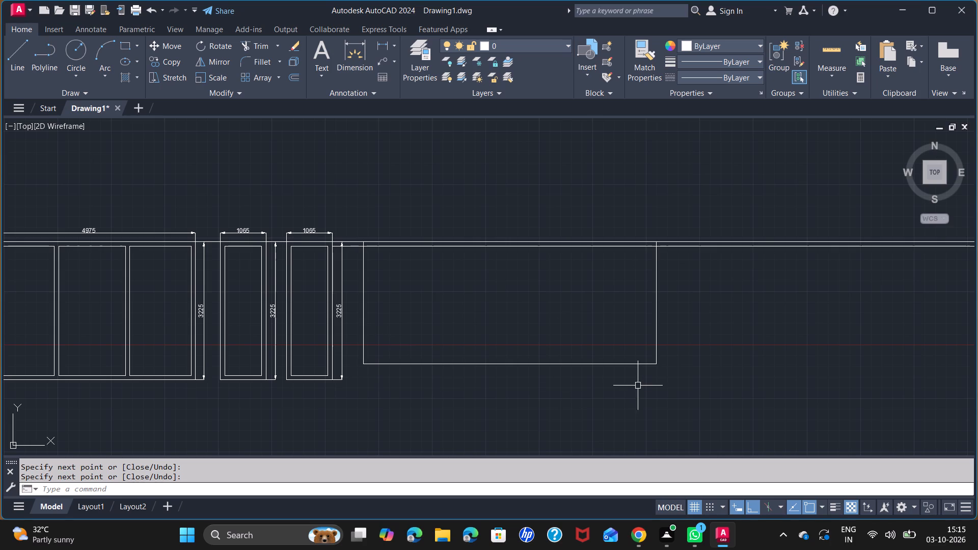
{"action": "scroll", "coordinate": [578, 336], "scroll_direction": "down", "scroll_amount": 2}
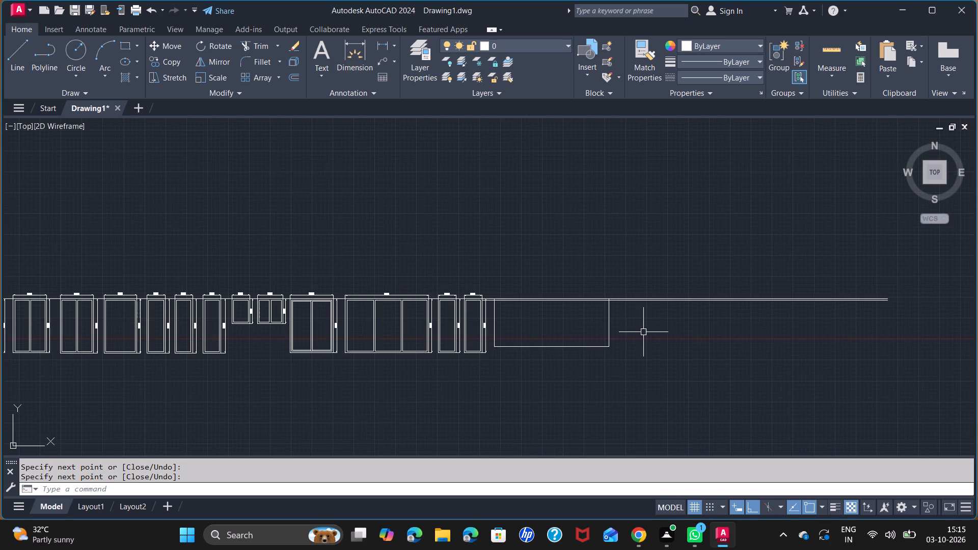
{"action": "scroll", "coordinate": [544, 342], "scroll_direction": "up", "scroll_amount": 3}
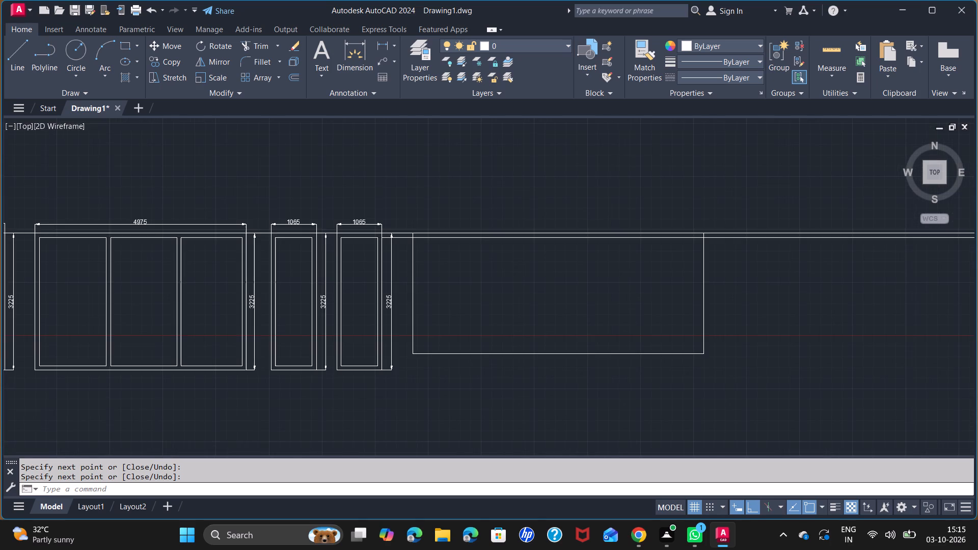
{"action": "middle_click_drag", "start_coordinate": [541, 340], "coordinate": [514, 324]}
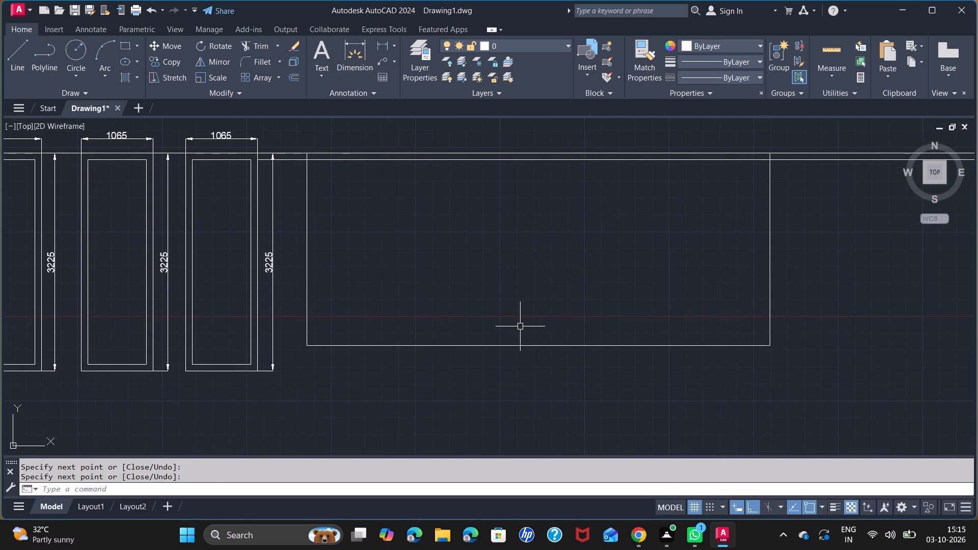
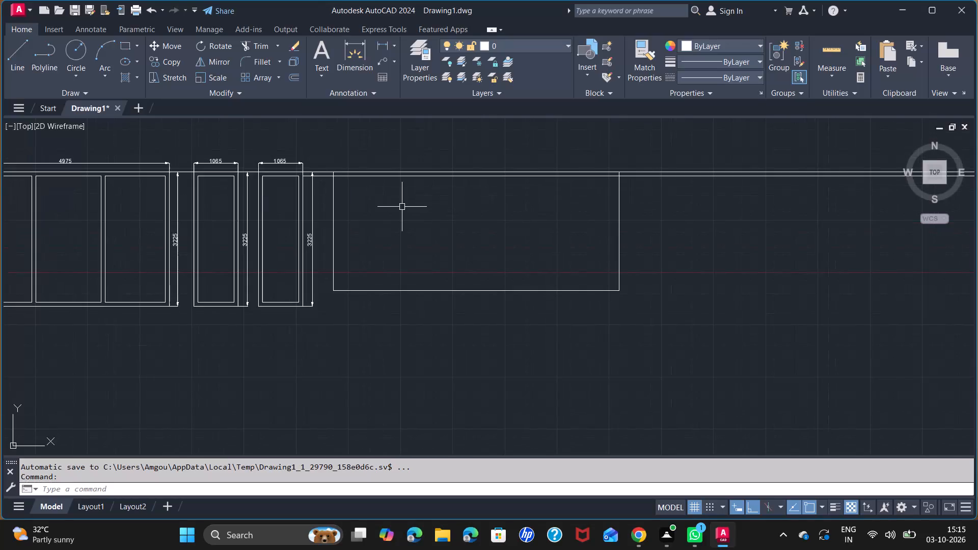
Offset the fourteenth window's left, right and bottom outline edges 100 inward to form its frame.
{"action": "scroll", "coordinate": [402, 207], "scroll_direction": "up", "scroll_amount": 2}
{"action": "middle_click_drag", "start_coordinate": [403, 208], "coordinate": [368, 236]}
{"action": "key", "text": "o"}
{"action": "key", "text": "f"}
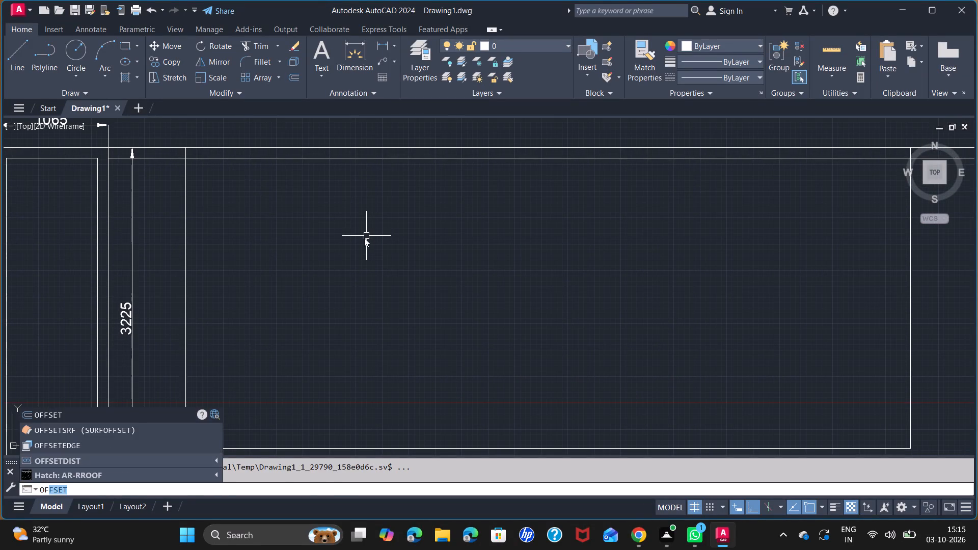
{"action": "key", "text": "Return"}
{"action": "type", "text": "100"}
{"action": "key", "text": "Return"}
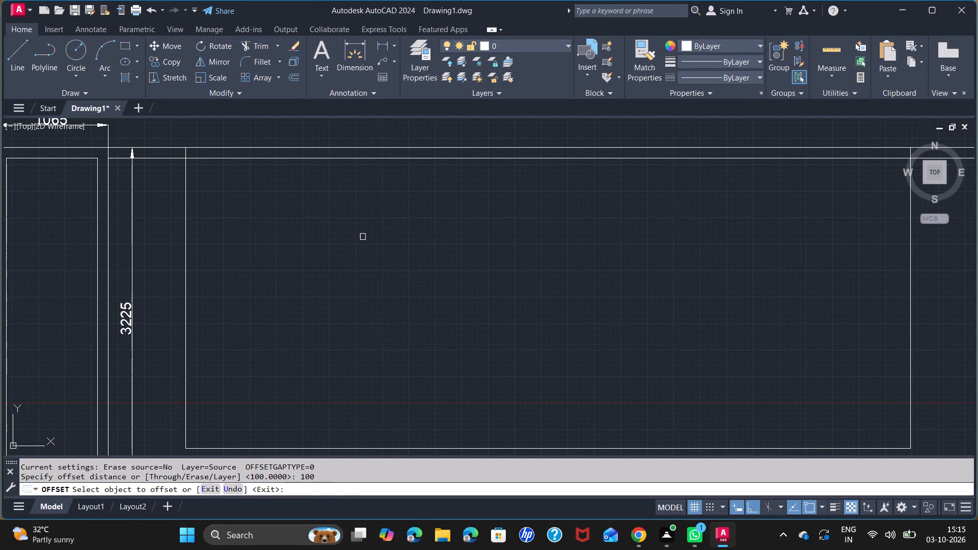
{"action": "left_click", "coordinate": [184, 294]}
{"action": "left_click", "coordinate": [205, 312]}
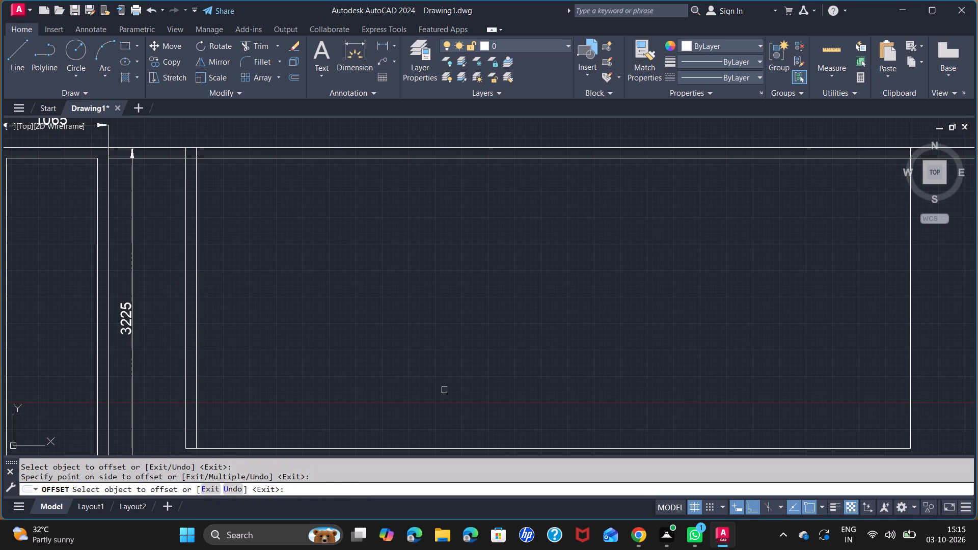
{"action": "left_click", "coordinate": [911, 342]}
{"action": "left_click", "coordinate": [871, 338]}
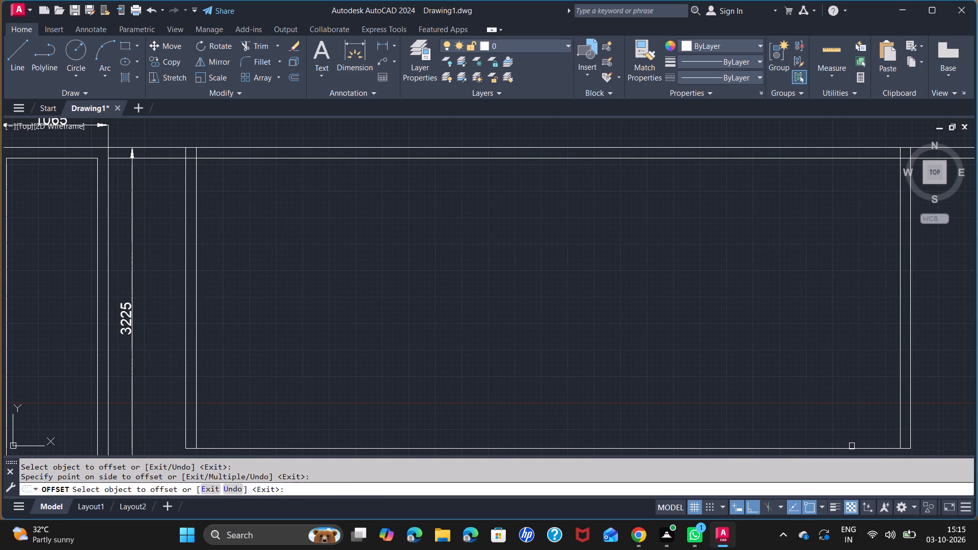
{"action": "left_click", "coordinate": [852, 449]}
{"action": "left_click", "coordinate": [841, 417]}
{"action": "key", "text": "space"}
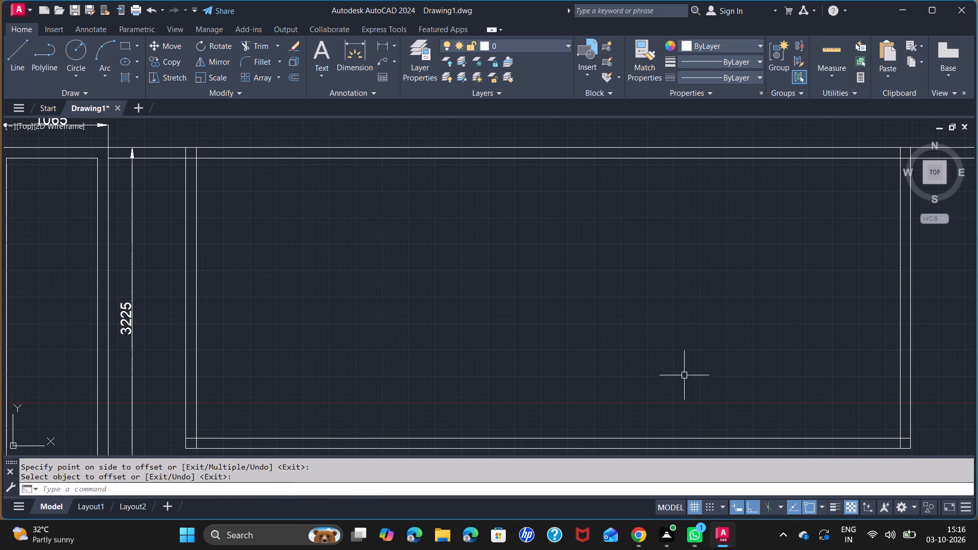
Copy the fourteenth window's left inner frame line to four places across the window, including one at the bottom edge's midpoint, as mullion centre lines.
{"action": "left_click", "coordinate": [199, 334]}
{"action": "type", "text": "CO"}
{"action": "key", "text": "Return"}
{"action": "middle_click_drag", "start_coordinate": [291, 395], "coordinate": [293, 342]}
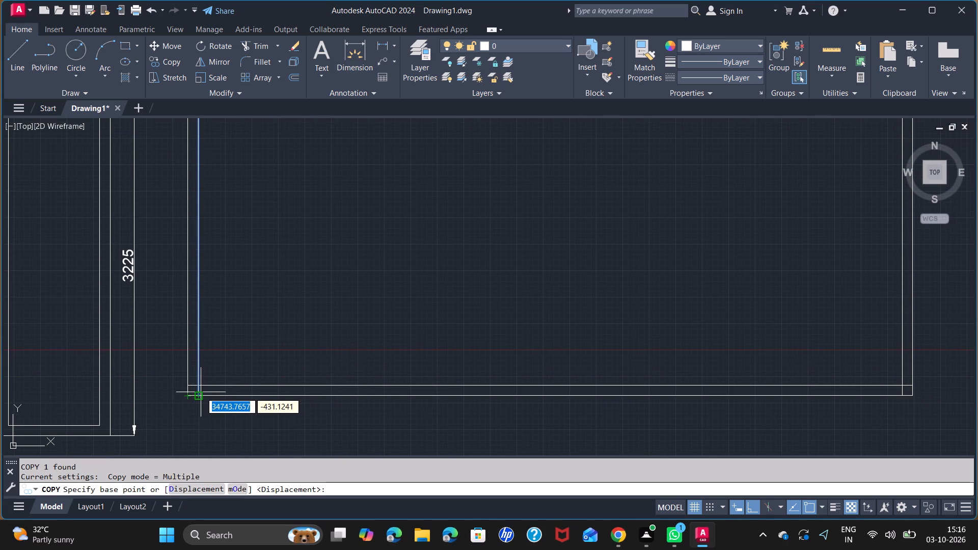
{"action": "left_click", "coordinate": [198, 396]}
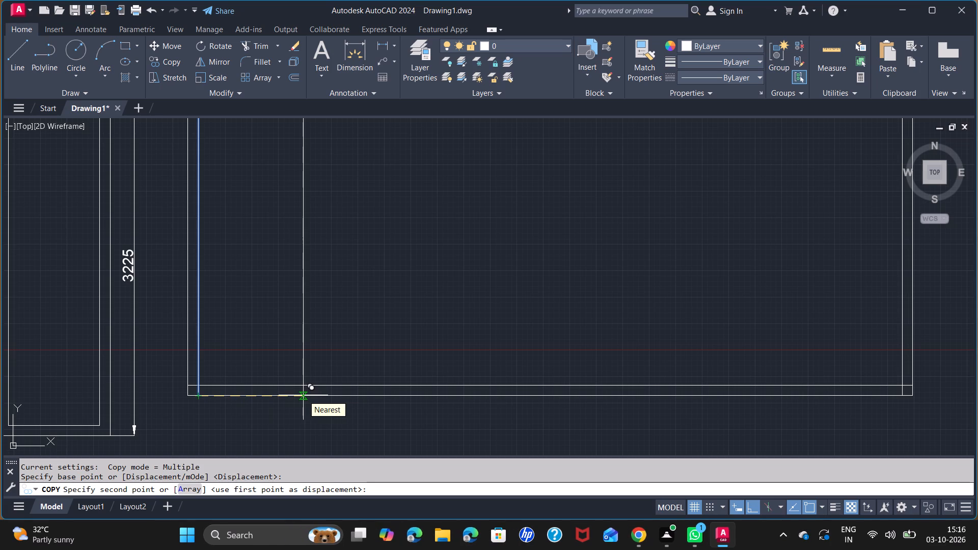
{"action": "left_click", "coordinate": [807, 385]}
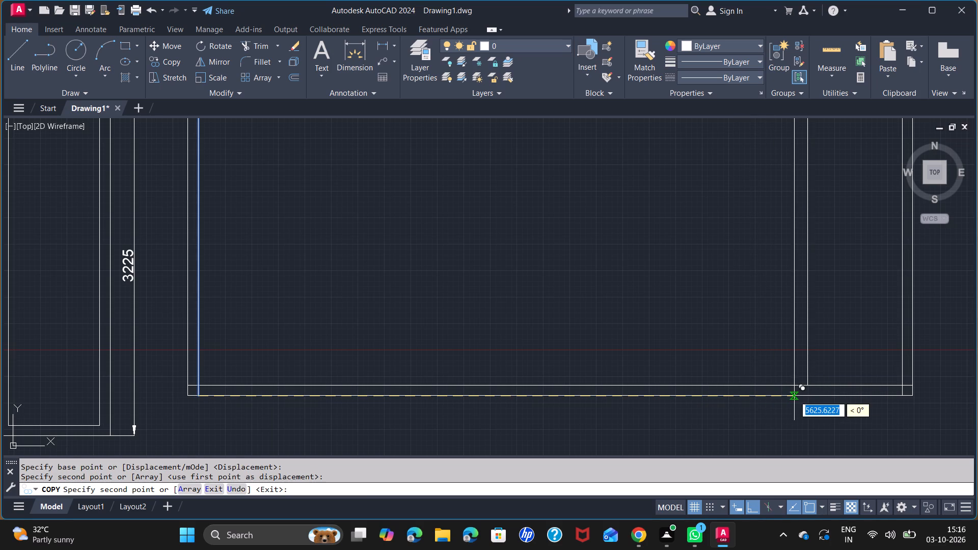
{"action": "key", "text": "ctrl+z"}
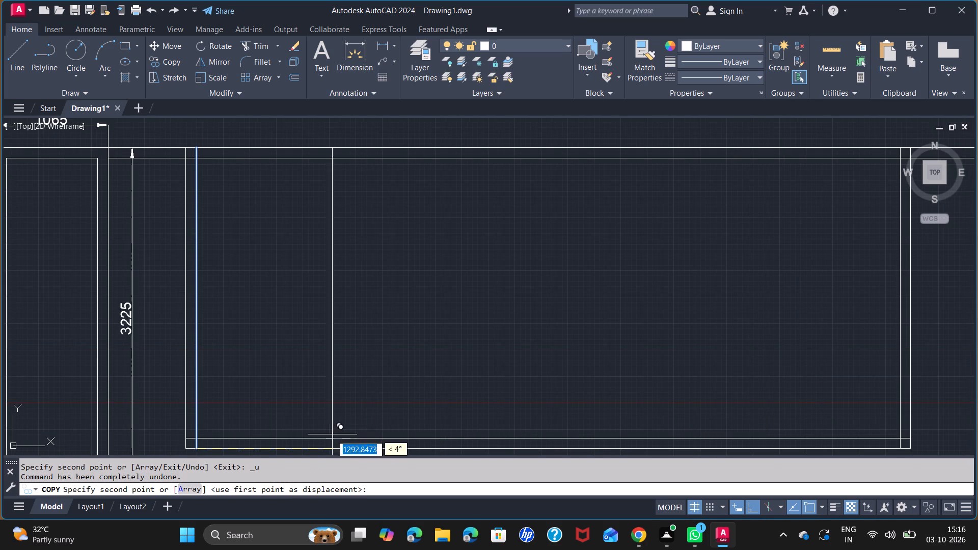
{"action": "middle_click_drag", "start_coordinate": [739, 411], "coordinate": [696, 287]}
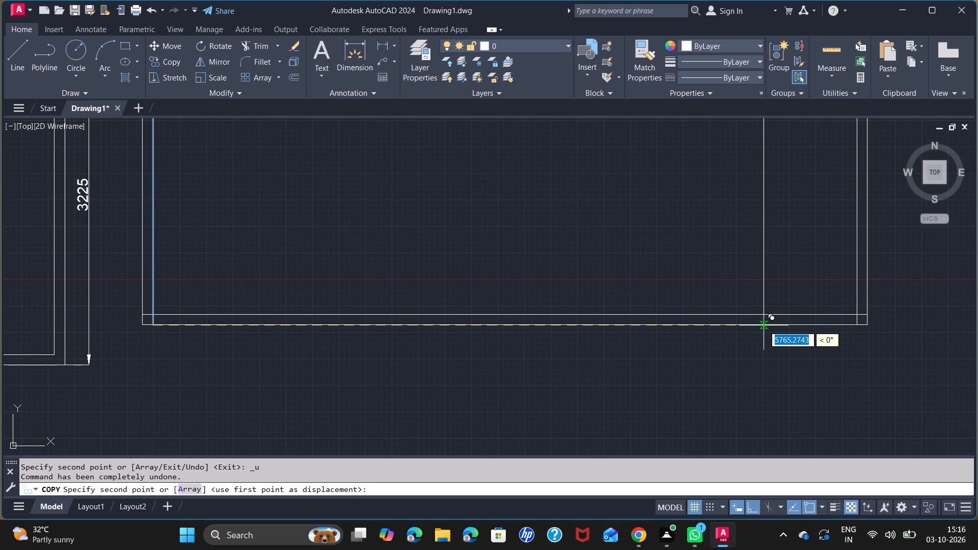
{"action": "left_click", "coordinate": [764, 325]}
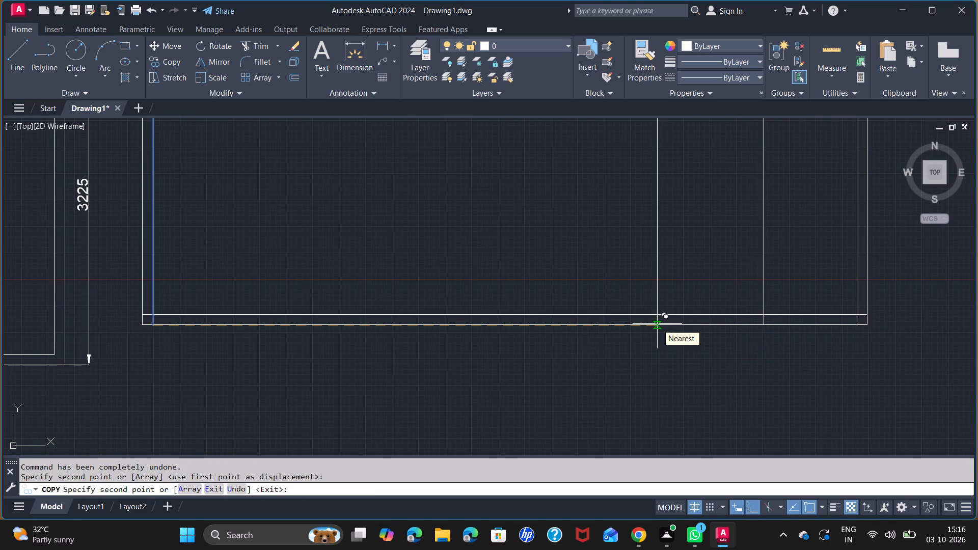
{"action": "left_click", "coordinate": [657, 325]}
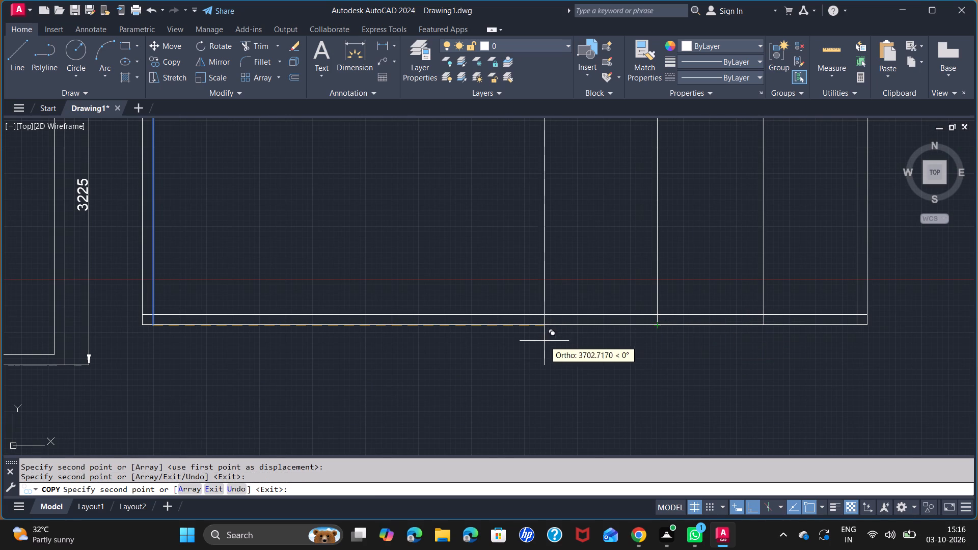
{"action": "left_click", "coordinate": [508, 323]}
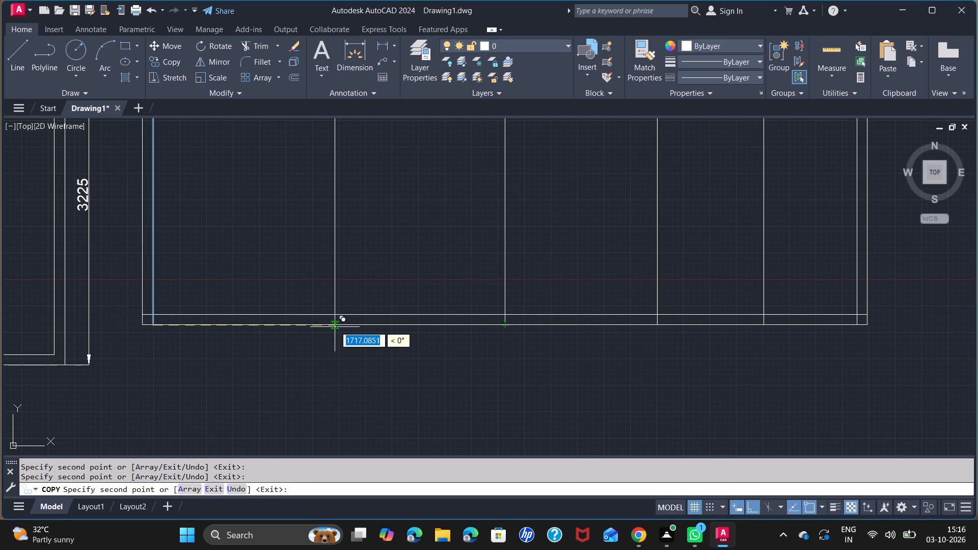
{"action": "left_click", "coordinate": [335, 325]}
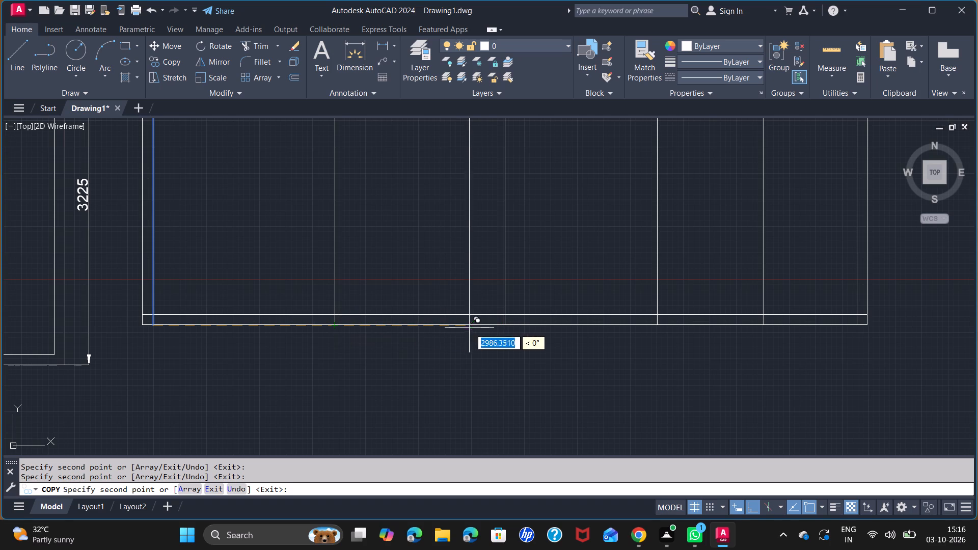
{"action": "key", "text": "space"}
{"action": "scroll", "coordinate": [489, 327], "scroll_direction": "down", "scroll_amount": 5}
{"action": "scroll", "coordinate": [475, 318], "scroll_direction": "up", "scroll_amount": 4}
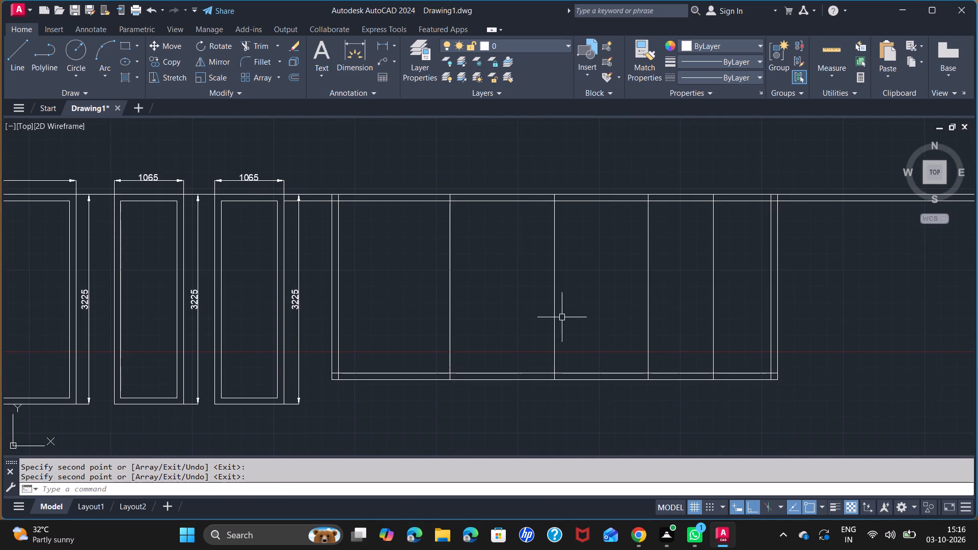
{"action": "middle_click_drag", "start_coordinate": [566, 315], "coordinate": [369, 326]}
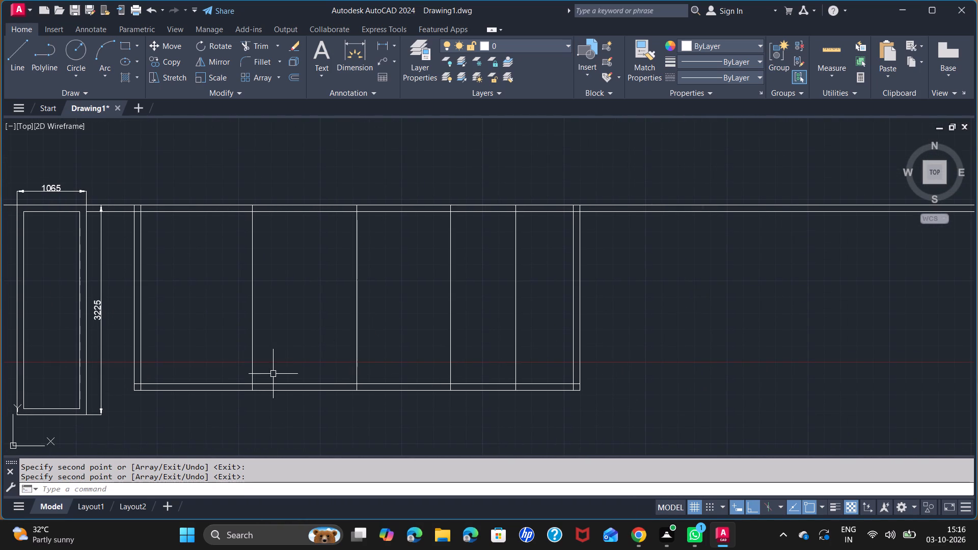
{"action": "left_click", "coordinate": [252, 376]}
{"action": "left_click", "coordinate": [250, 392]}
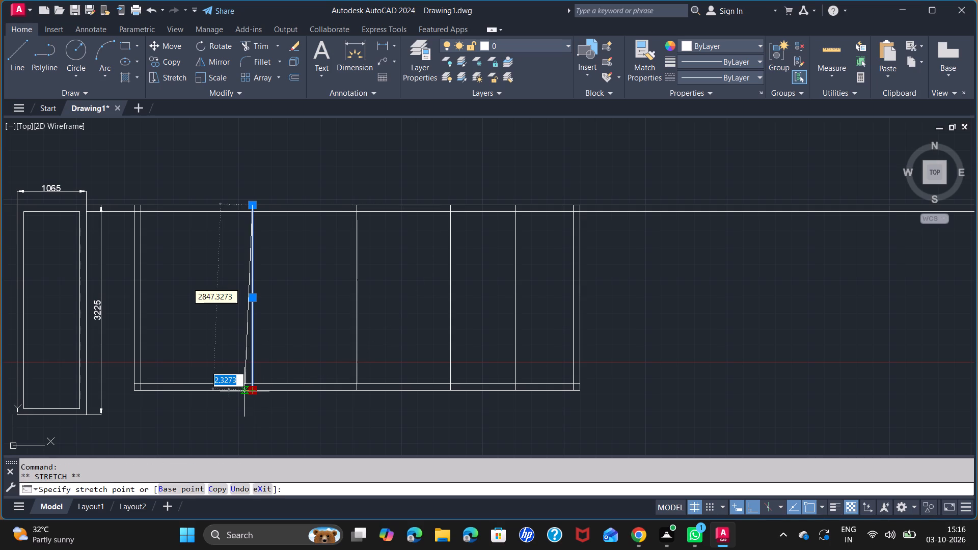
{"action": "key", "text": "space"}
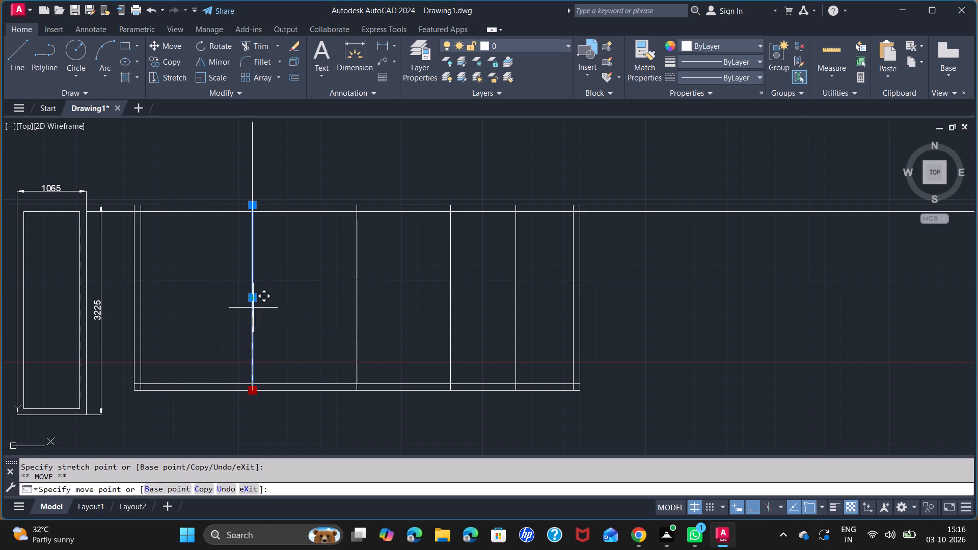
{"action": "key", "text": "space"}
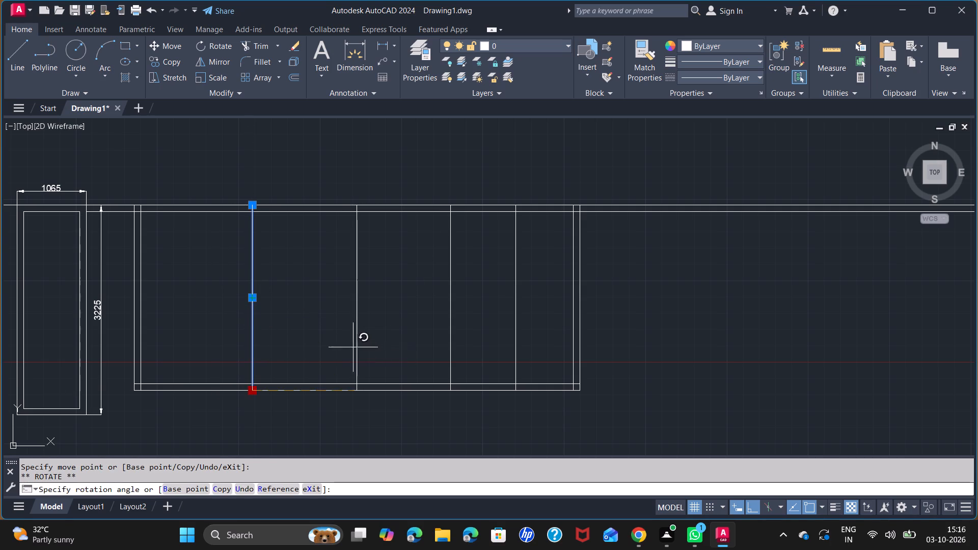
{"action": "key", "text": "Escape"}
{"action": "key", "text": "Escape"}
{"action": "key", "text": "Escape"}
Shift each of the fourteenth window's four mullion lines horizontally towards its left side, by about 175 to 265 units.
{"action": "left_click", "coordinate": [255, 305]}
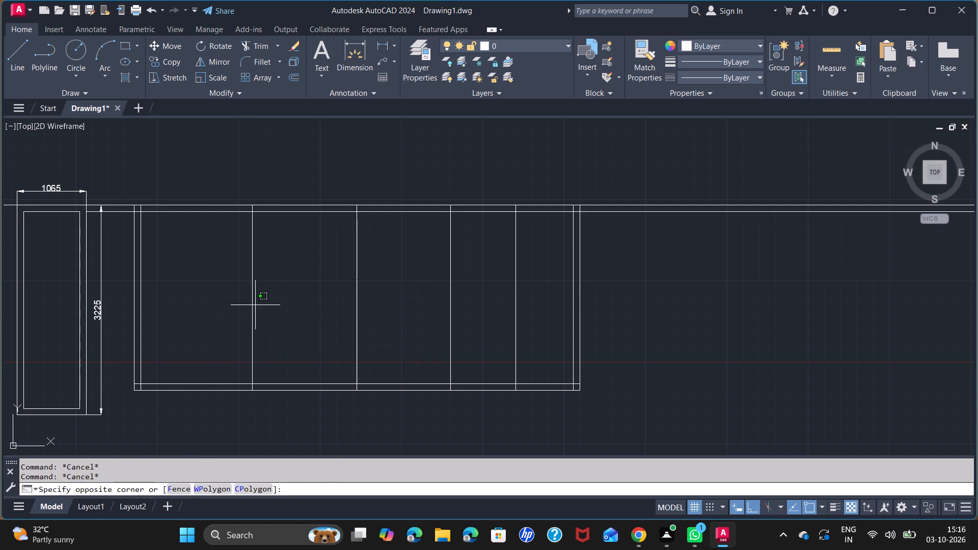
{"action": "left_click", "coordinate": [254, 307]}
{"action": "left_click", "coordinate": [251, 317]}
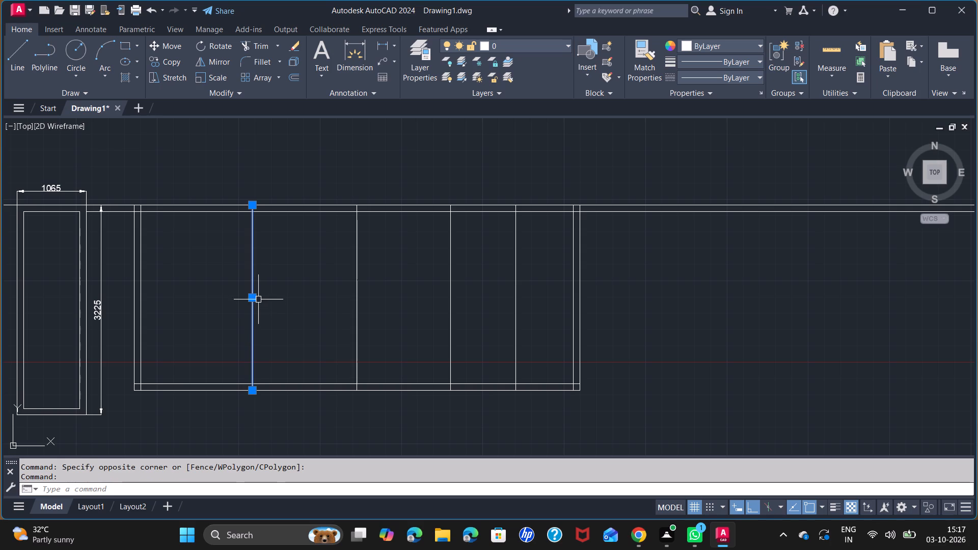
{"action": "left_click_drag", "start_coordinate": [253, 298], "coordinate": [237, 298]}
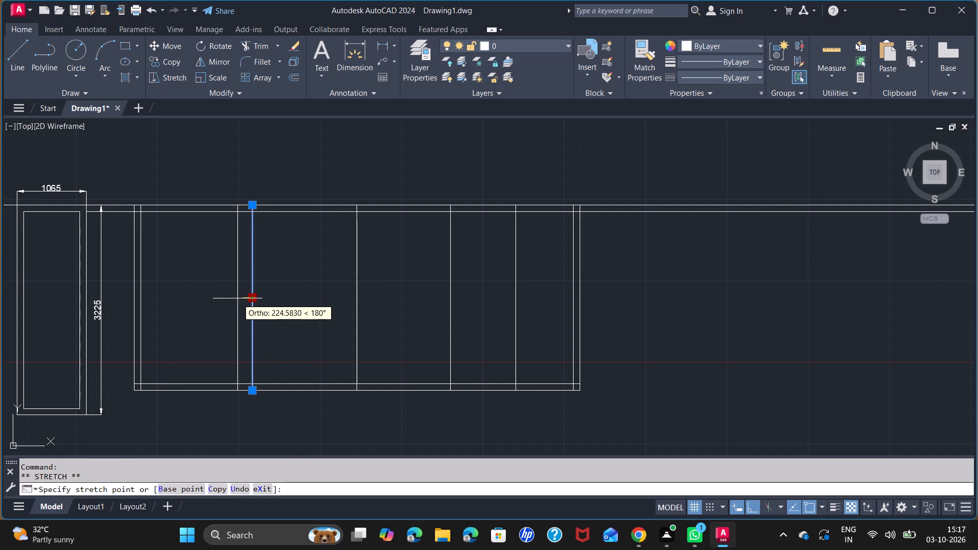
{"action": "left_click_drag", "start_coordinate": [237, 298], "coordinate": [238, 299]}
{"action": "left_click", "coordinate": [238, 299]}
{"action": "left_click", "coordinate": [356, 311]}
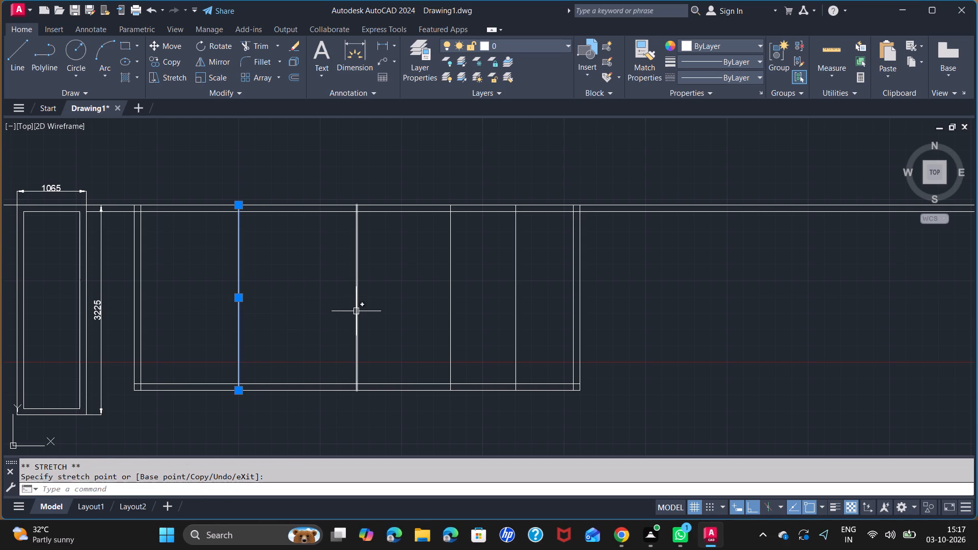
{"action": "left_click_drag", "start_coordinate": [356, 295], "coordinate": [339, 293]}
{"action": "left_click", "coordinate": [339, 293]}
{"action": "left_click", "coordinate": [450, 314]}
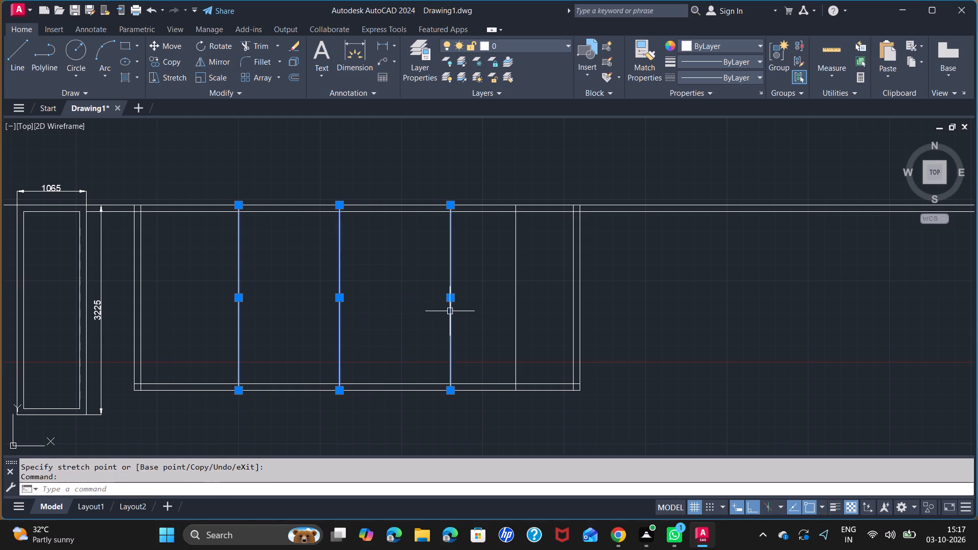
{"action": "left_click_drag", "start_coordinate": [449, 297], "coordinate": [433, 296]}
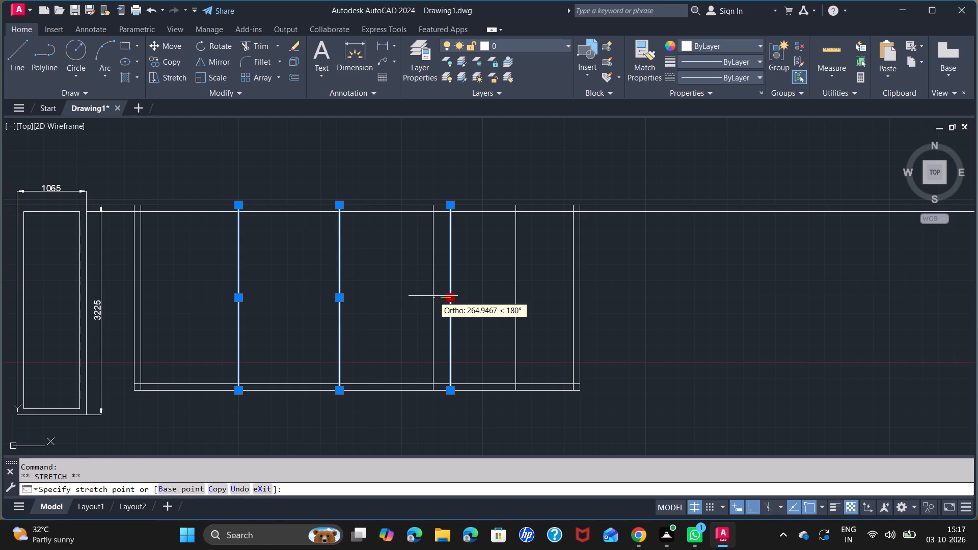
{"action": "left_click", "coordinate": [433, 296]}
{"action": "left_click", "coordinate": [518, 287]}
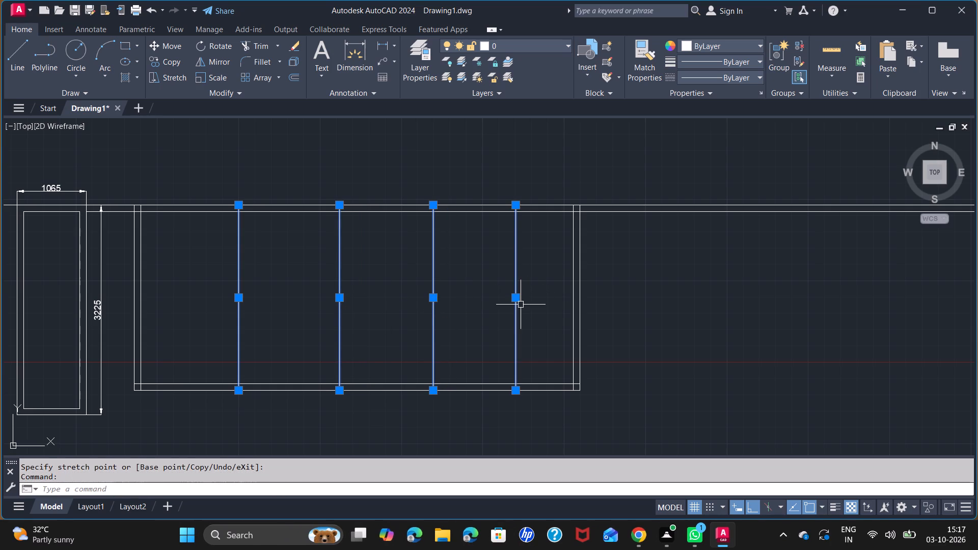
{"action": "left_click_drag", "start_coordinate": [515, 298], "coordinate": [504, 299]}
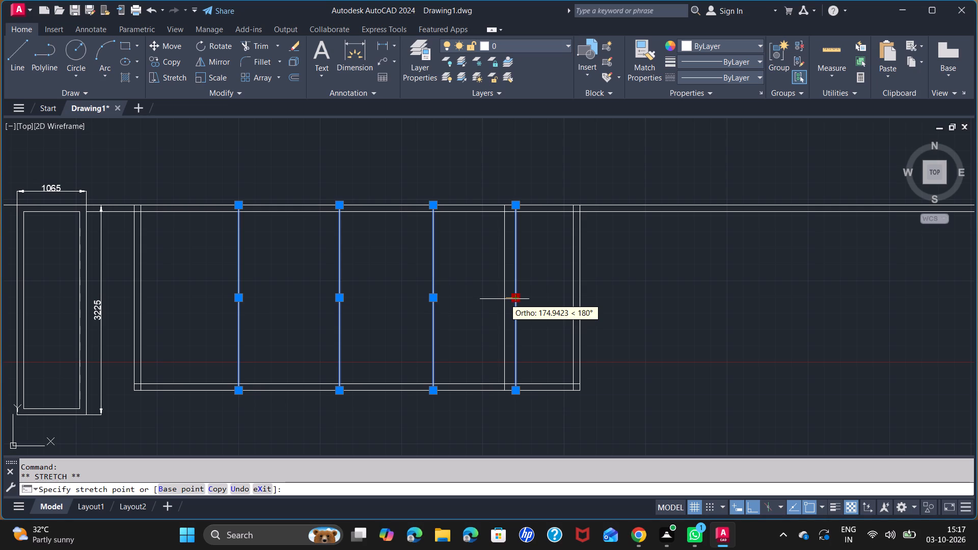
{"action": "left_click_drag", "start_coordinate": [504, 299], "coordinate": [505, 299]}
{"action": "left_click", "coordinate": [505, 301]}
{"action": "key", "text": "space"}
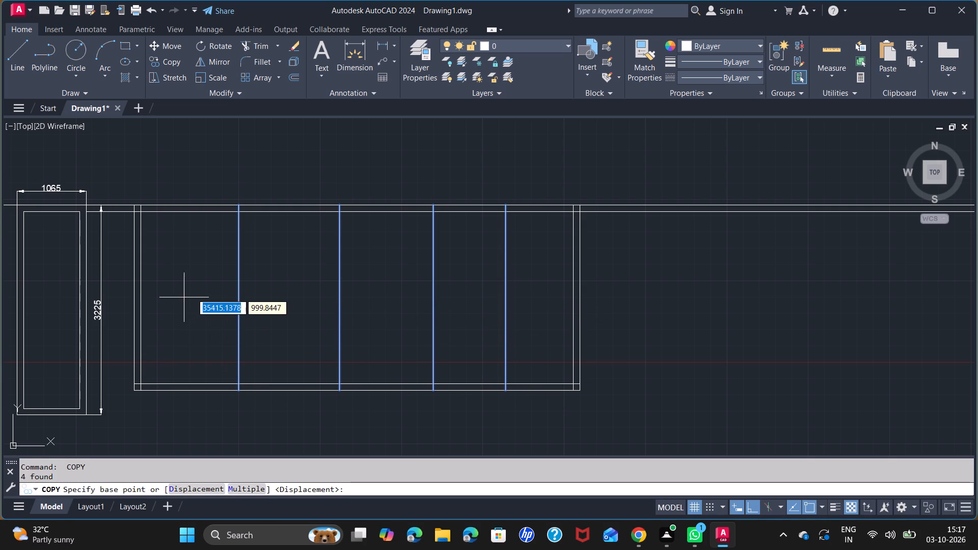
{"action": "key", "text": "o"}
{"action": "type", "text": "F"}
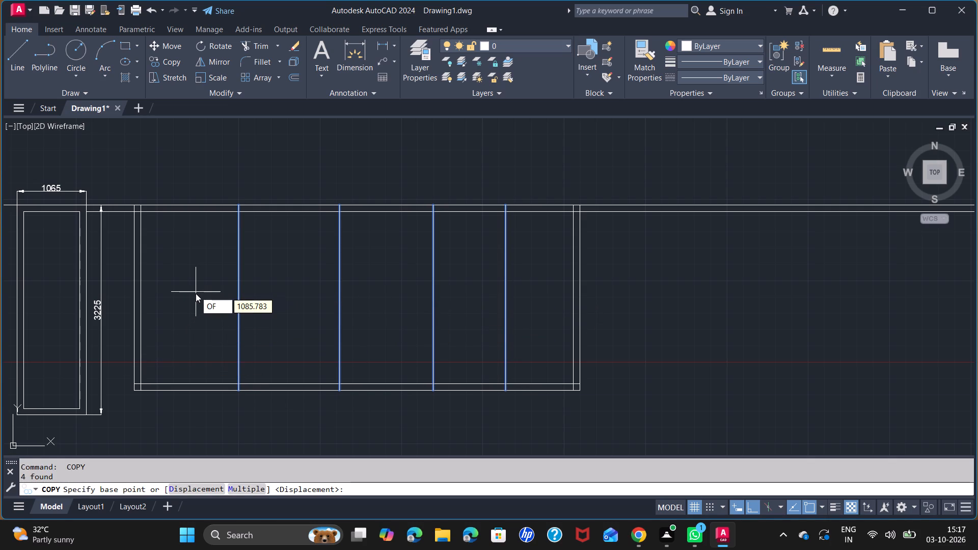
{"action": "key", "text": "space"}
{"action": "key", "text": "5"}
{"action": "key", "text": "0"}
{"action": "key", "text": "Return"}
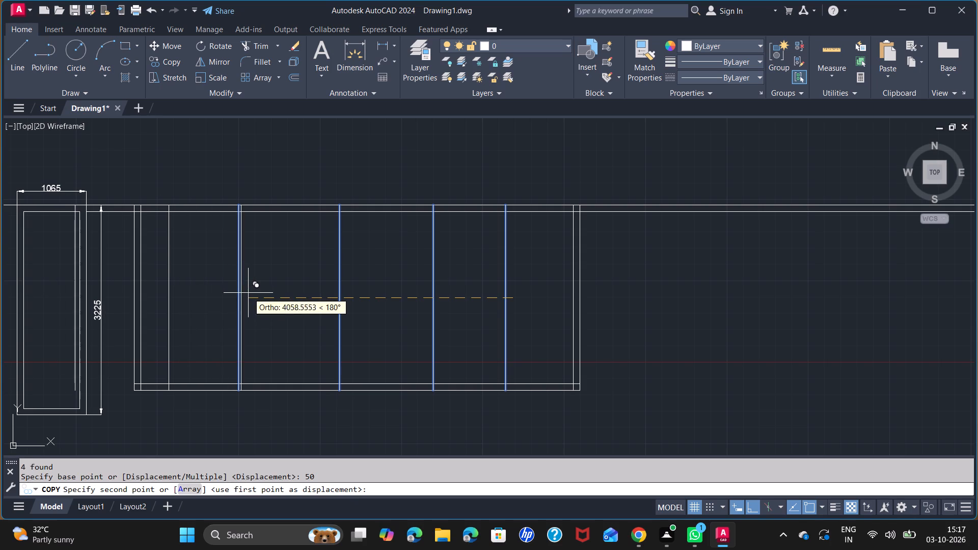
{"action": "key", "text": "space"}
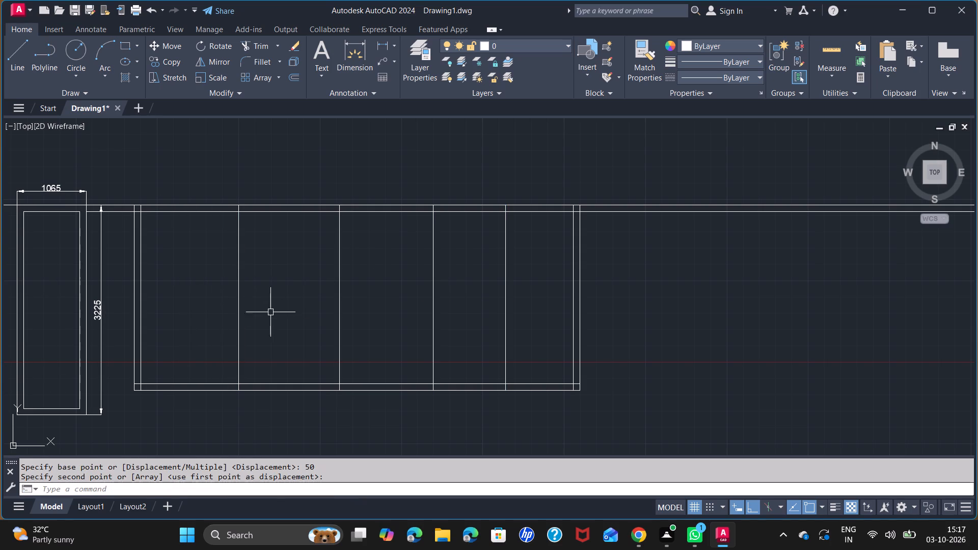
Offset the fourteenth window's first and second mullion centre lines 50 to each side.
{"action": "type", "text": "OF"}
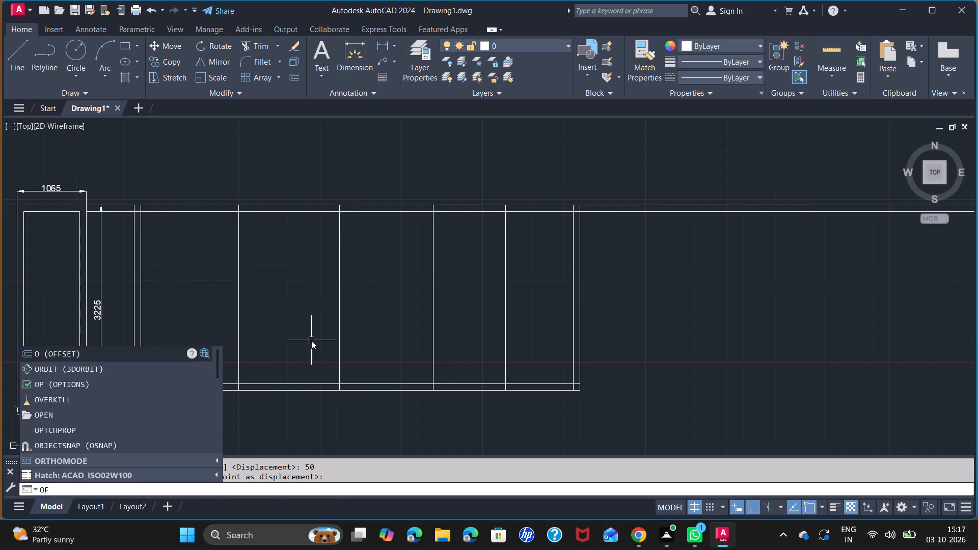
{"action": "key", "text": "space"}
{"action": "type", "text": "50"}
{"action": "key", "text": "Return"}
{"action": "left_click", "coordinate": [239, 297]}
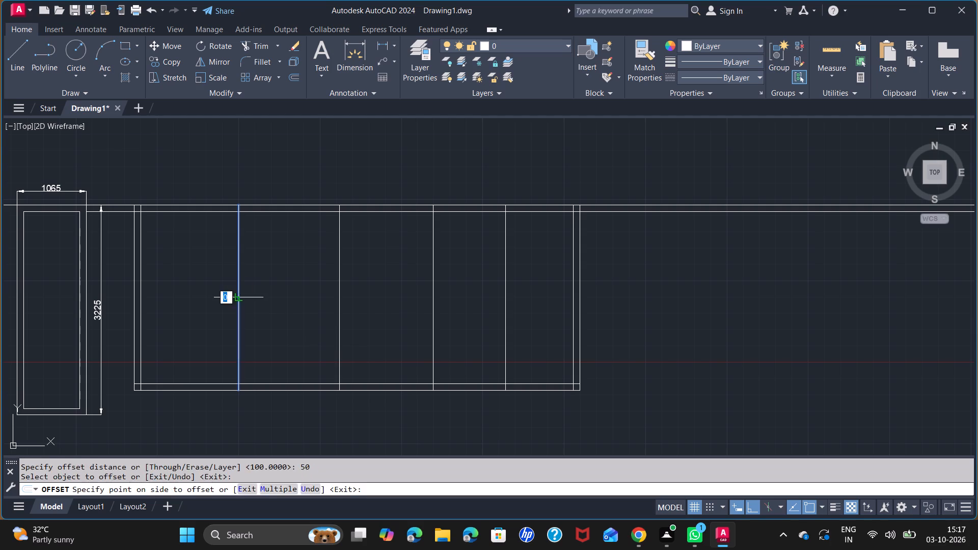
{"action": "left_click", "coordinate": [252, 307]}
{"action": "left_click", "coordinate": [238, 297]}
{"action": "left_click", "coordinate": [189, 288]}
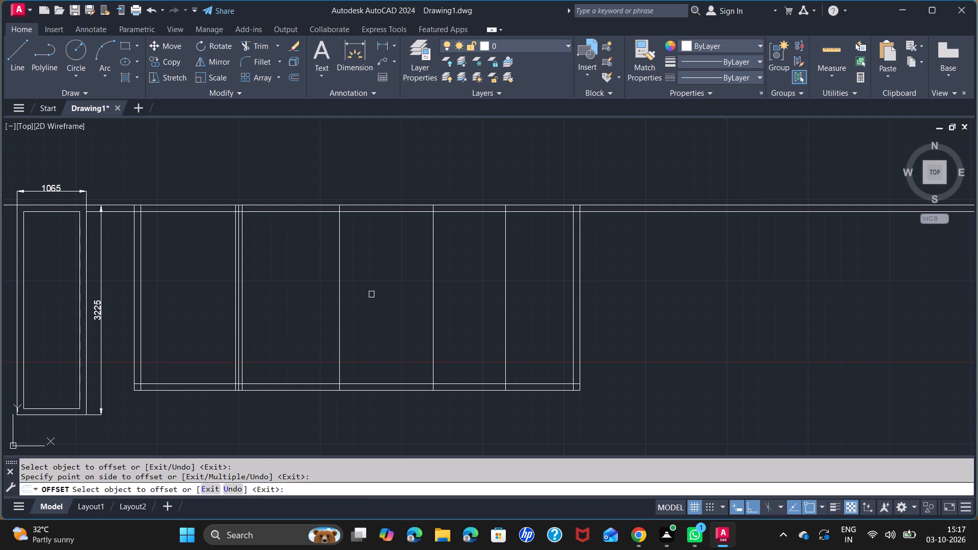
{"action": "left_click", "coordinate": [338, 322]}
{"action": "left_click", "coordinate": [353, 331]}
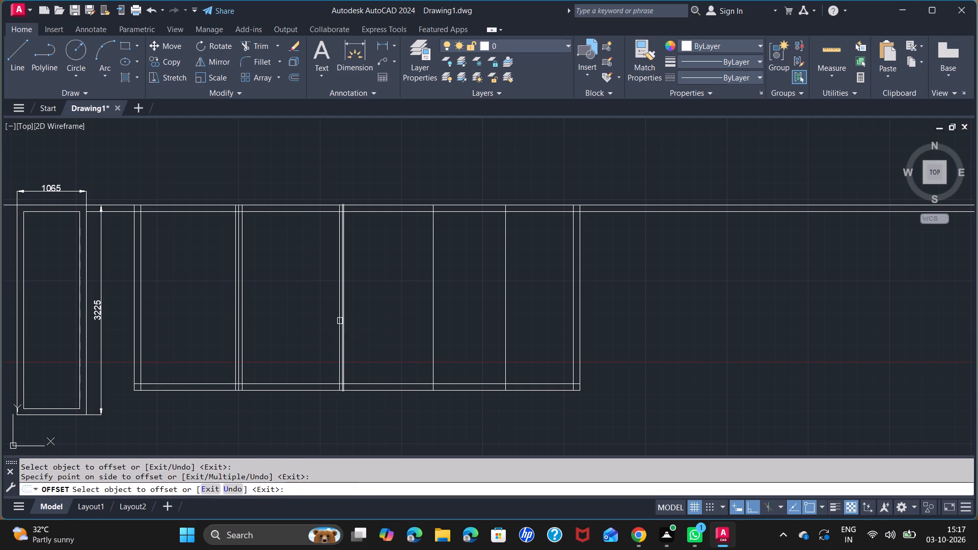
{"action": "double_click", "coordinate": [339, 320]}
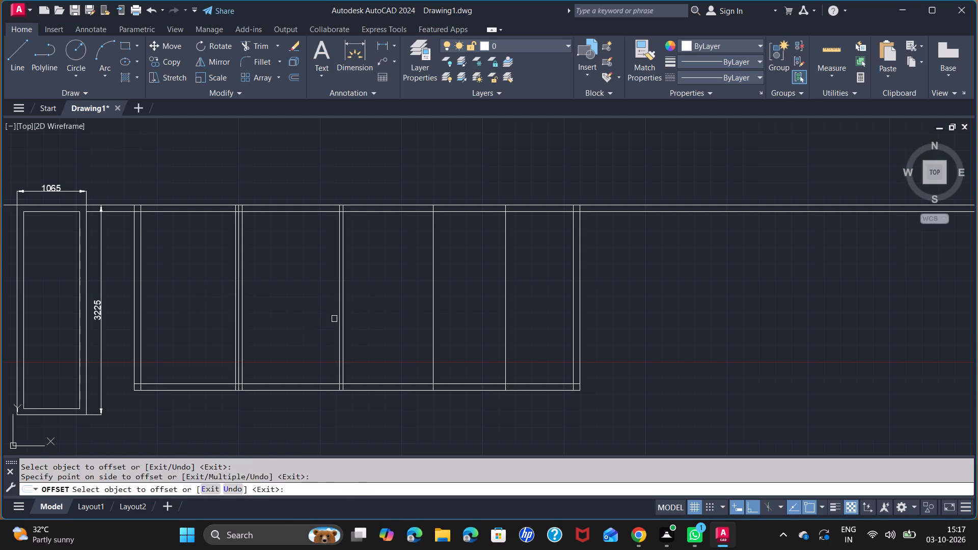
{"action": "left_click", "coordinate": [337, 320]}
{"action": "left_click", "coordinate": [332, 316]}
Offset the fourteenth window's third and fourth mullion centre lines 50 to each side.
{"action": "left_click", "coordinate": [434, 317]}
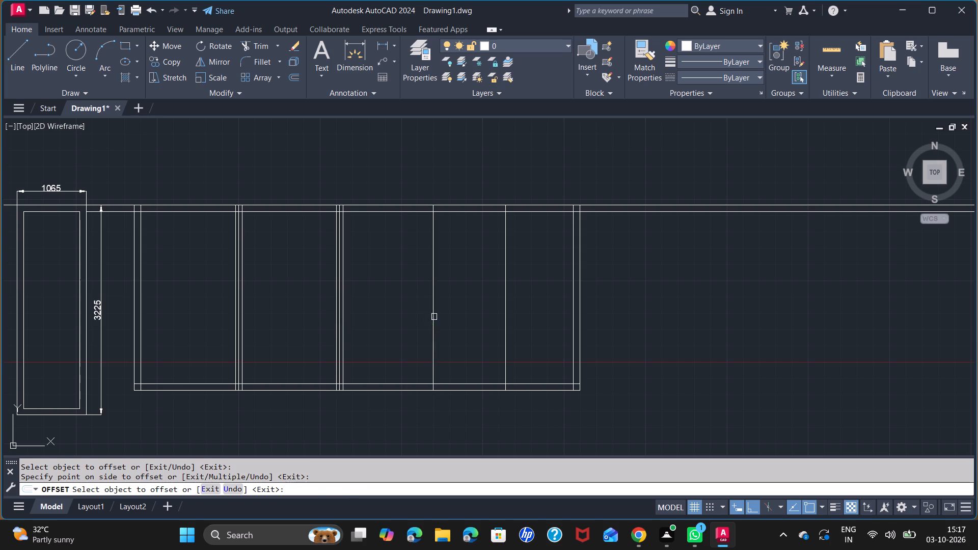
{"action": "left_click", "coordinate": [444, 322]}
{"action": "left_click", "coordinate": [432, 314]}
{"action": "left_click", "coordinate": [423, 307]}
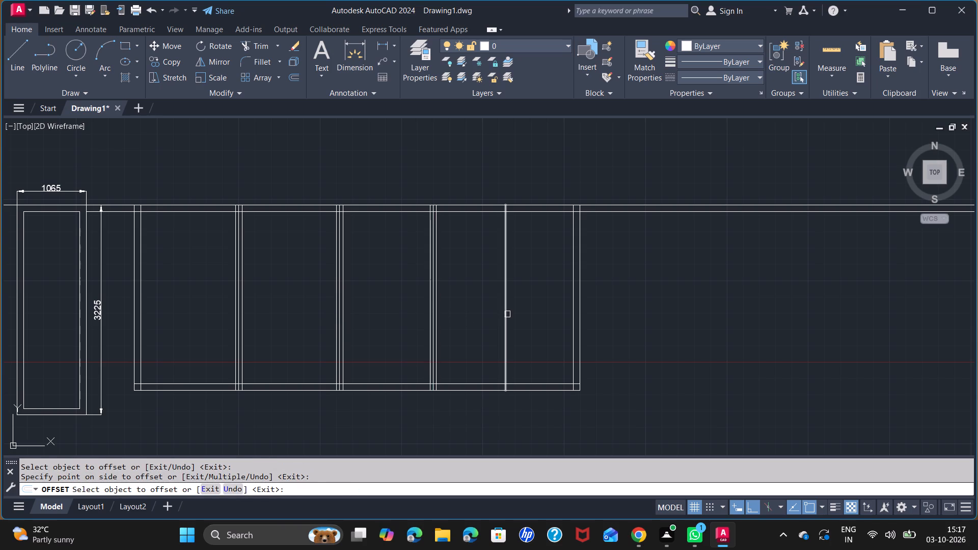
{"action": "left_click", "coordinate": [505, 313]}
{"action": "left_click", "coordinate": [521, 325]}
{"action": "left_click", "coordinate": [503, 315]}
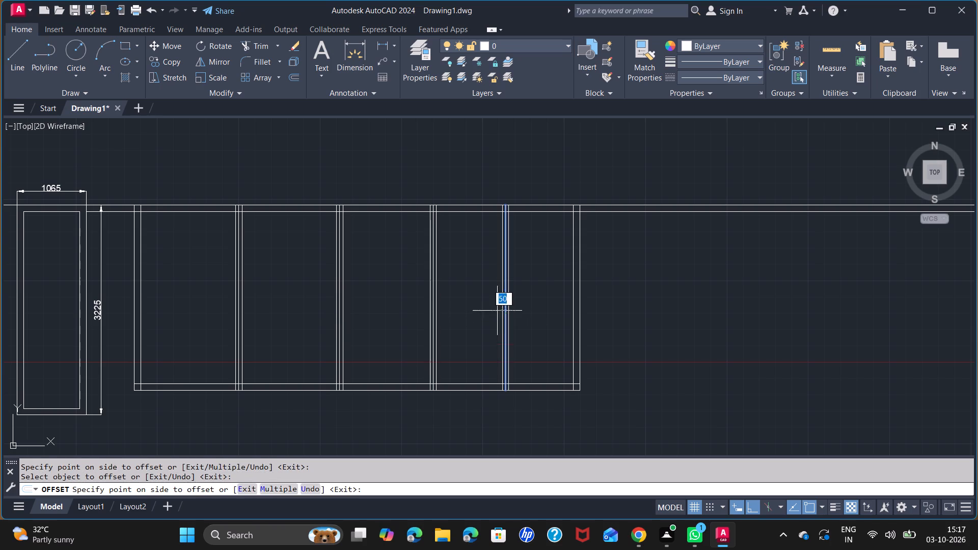
{"action": "left_click", "coordinate": [497, 311]}
{"action": "key", "text": "space"}
Trim the fourteenth window's upper-left frame corner and the first mullion's top crossing, removing that mullion's centre line.
{"action": "type", "text": "TR"}
{"action": "key", "text": "Return"}
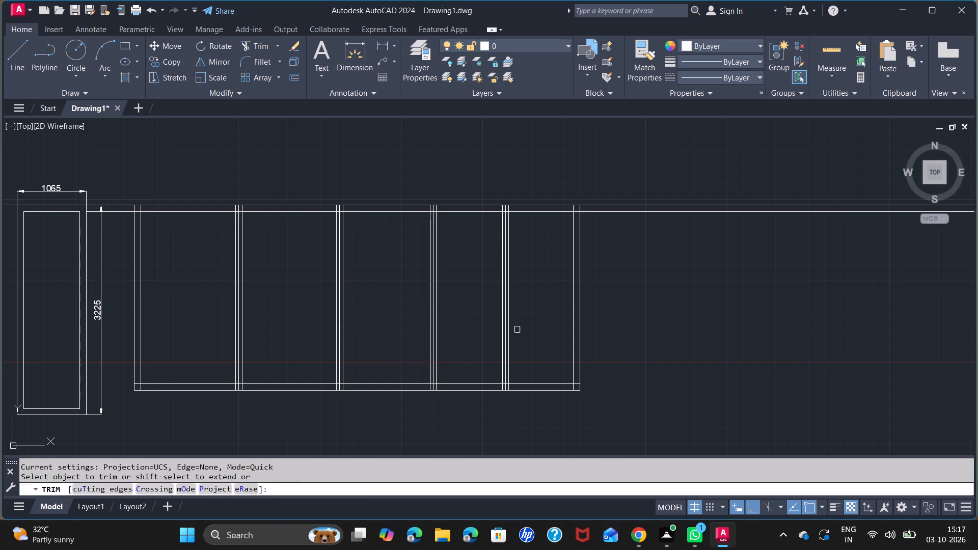
{"action": "scroll", "coordinate": [128, 217], "scroll_direction": "up", "scroll_amount": 3}
{"action": "left_click", "coordinate": [158, 199]}
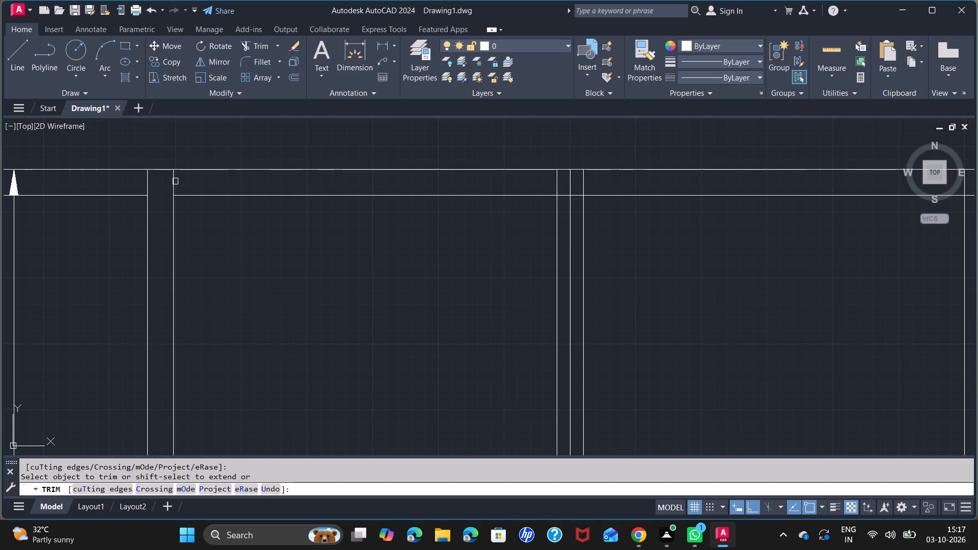
{"action": "left_click", "coordinate": [175, 181]}
{"action": "left_click", "coordinate": [542, 185]}
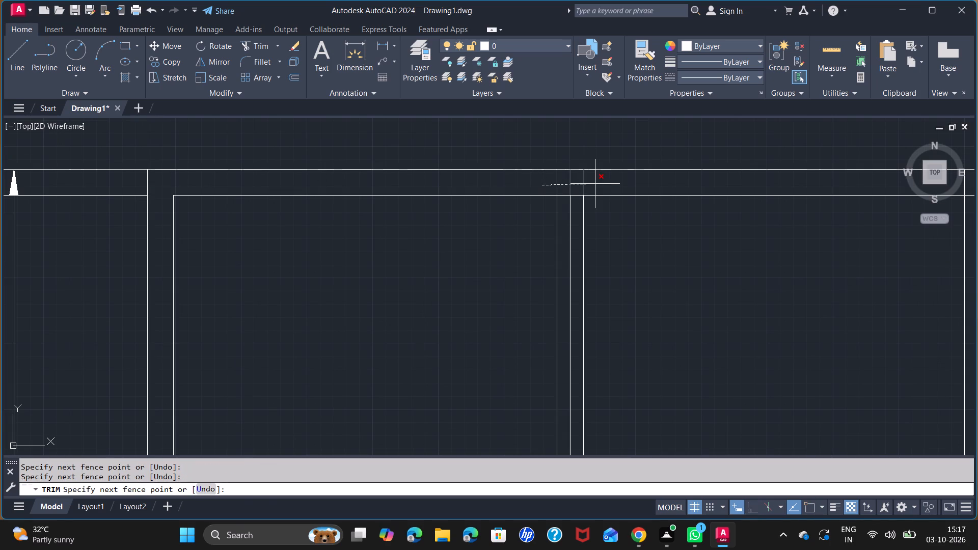
{"action": "left_click", "coordinate": [597, 184]}
{"action": "left_click", "coordinate": [568, 192]}
{"action": "left_click", "coordinate": [569, 203]}
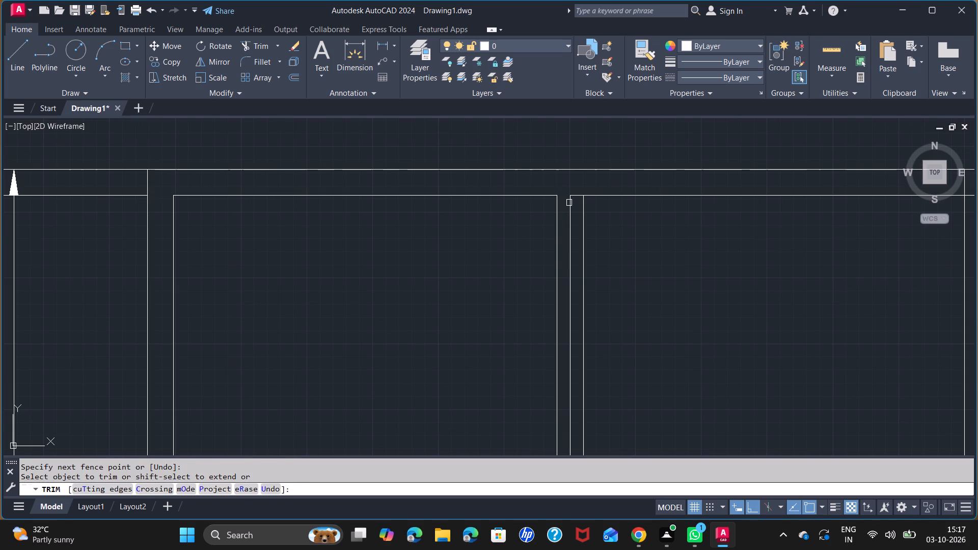
{"action": "left_click", "coordinate": [570, 202]}
{"action": "left_click", "coordinate": [578, 196]}
Trim the overlapping lines at the fourteenth window's lower-left frame corner and at the first mullion's bottom end.
{"action": "scroll", "coordinate": [556, 236], "scroll_direction": "down", "scroll_amount": 3}
{"action": "middle_click_drag", "start_coordinate": [604, 312], "coordinate": [593, 264]}
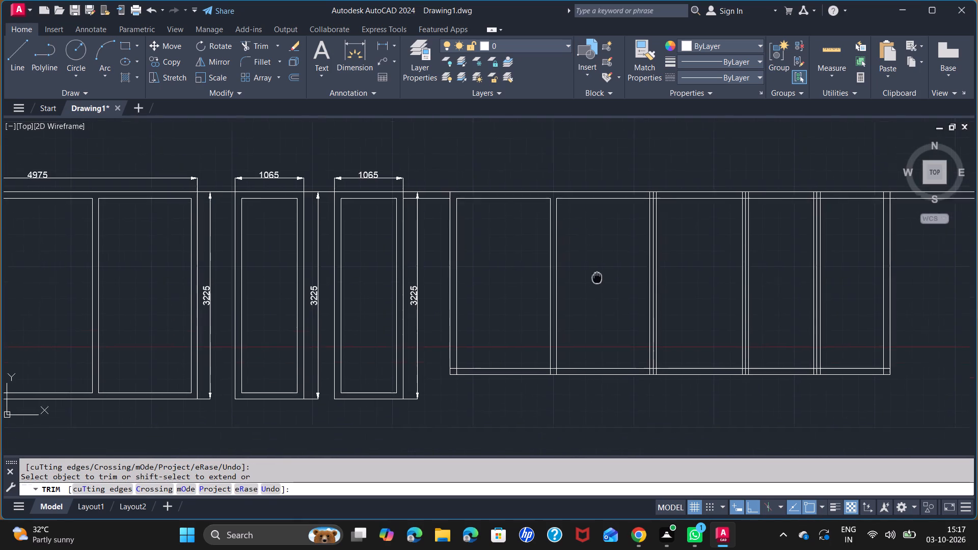
{"action": "middle_click_drag", "start_coordinate": [593, 264], "coordinate": [587, 240]}
{"action": "scroll", "coordinate": [442, 340], "scroll_direction": "up", "scroll_amount": 3}
{"action": "left_click", "coordinate": [432, 293]}
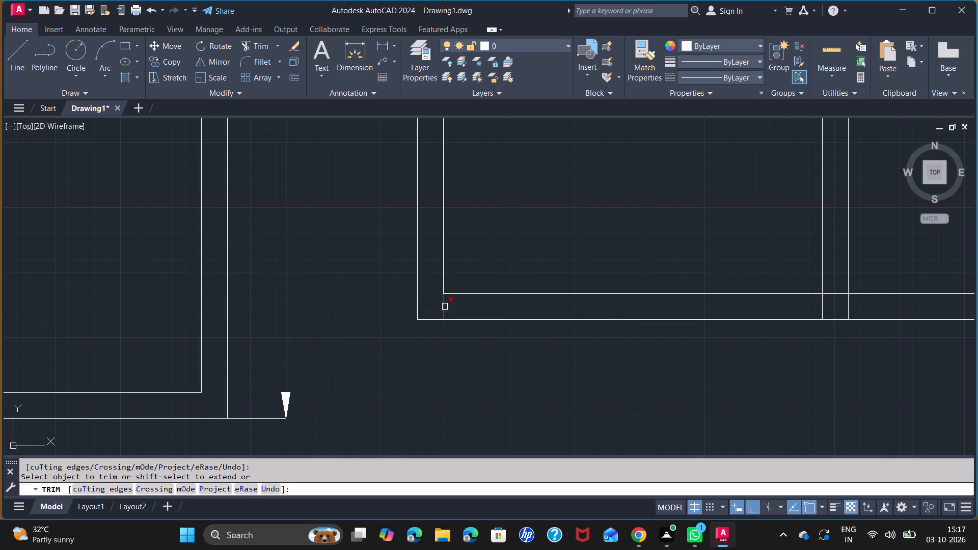
{"action": "left_click", "coordinate": [445, 307]}
{"action": "left_click", "coordinate": [822, 306]}
{"action": "left_click", "coordinate": [849, 310]}
{"action": "left_click", "coordinate": [837, 296]}
Trim the second mullion's bottom crossing with the fourteenth window's frame and remove that mullion's centre line.
{"action": "scroll", "coordinate": [836, 296], "scroll_direction": "down", "scroll_amount": 2}
{"action": "middle_click_drag", "start_coordinate": [836, 296], "coordinate": [414, 410]}
{"action": "scroll", "coordinate": [578, 423], "scroll_direction": "up", "scroll_amount": 1}
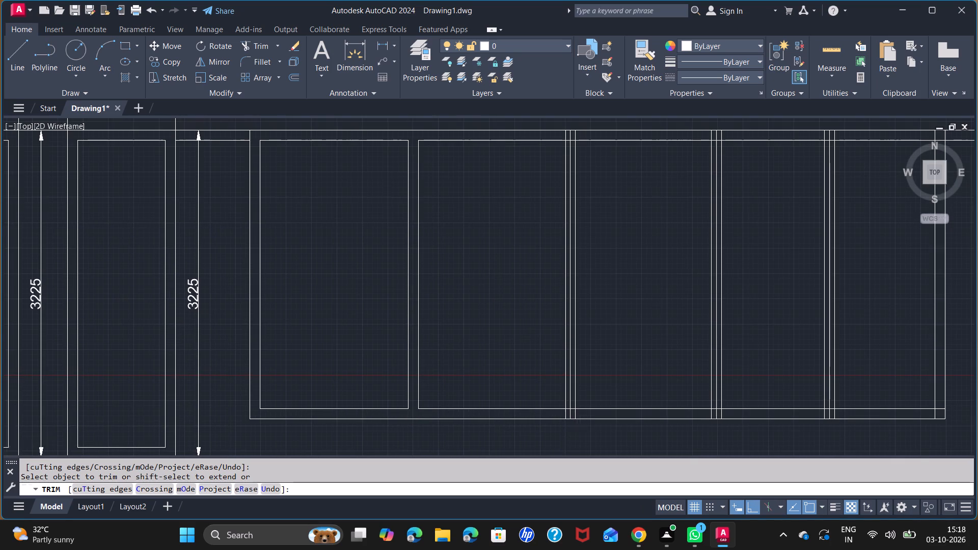
{"action": "scroll", "coordinate": [578, 423], "scroll_direction": "up", "scroll_amount": 1}
{"action": "left_click", "coordinate": [535, 402]}
{"action": "left_click", "coordinate": [584, 394]}
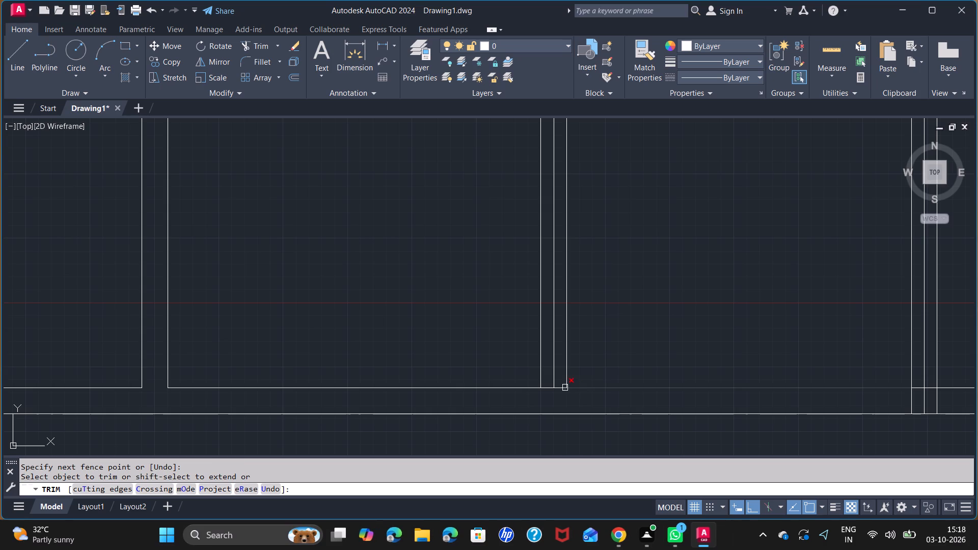
{"action": "left_click", "coordinate": [562, 386]}
{"action": "left_click", "coordinate": [552, 388]}
{"action": "left_click", "coordinate": [548, 388]}
Trim the third mullion's bottom crossing with the fourteenth window's frame and remove that mullion's centre line.
{"action": "scroll", "coordinate": [585, 399], "scroll_direction": "down", "scroll_amount": 3}
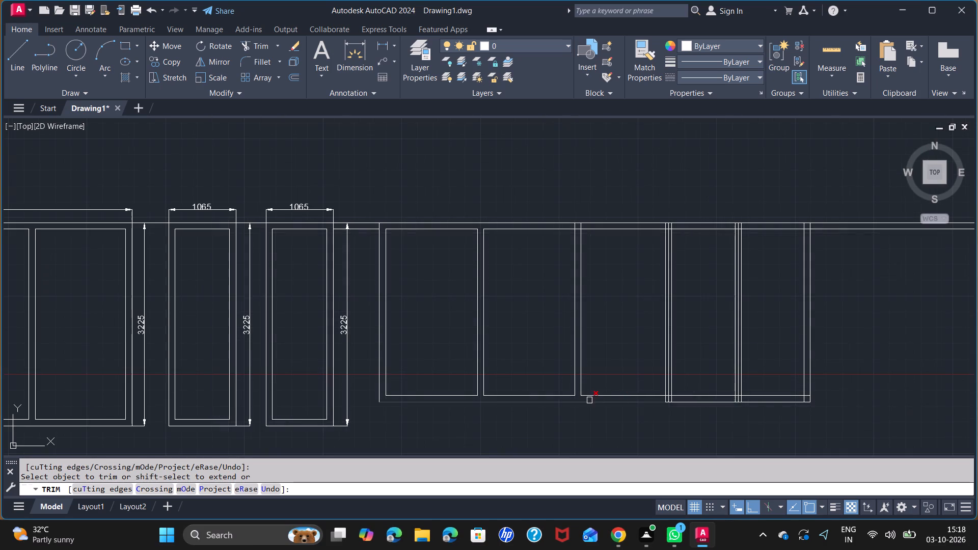
{"action": "scroll", "coordinate": [662, 411], "scroll_direction": "up", "scroll_amount": 3}
{"action": "left_click", "coordinate": [658, 367]}
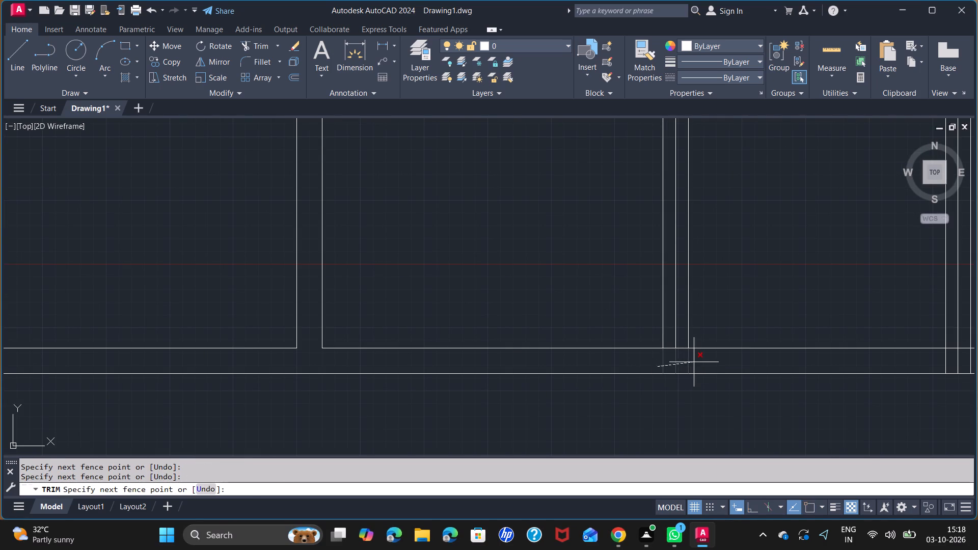
{"action": "left_click", "coordinate": [694, 362]}
{"action": "left_click", "coordinate": [680, 349]}
{"action": "left_click", "coordinate": [671, 349]}
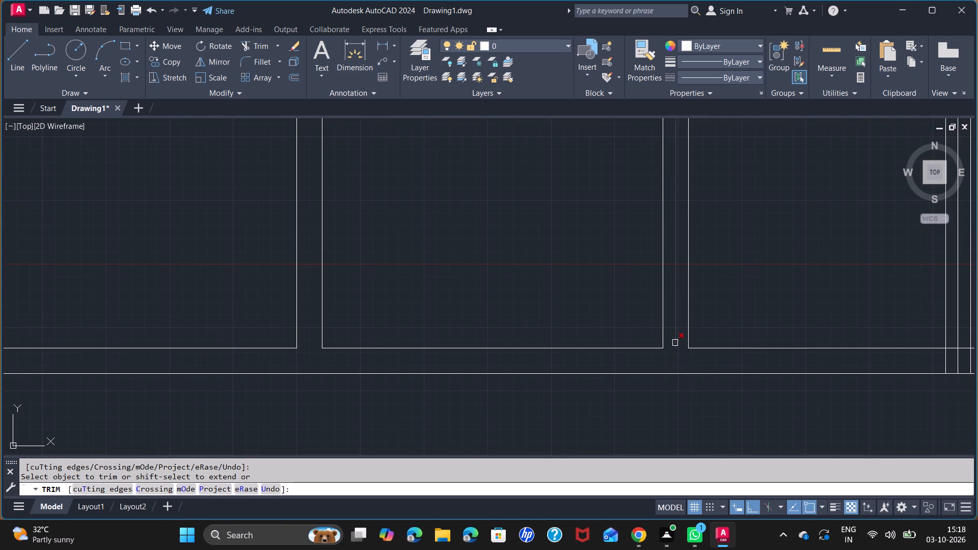
{"action": "left_click", "coordinate": [675, 343]}
Trim the fourth mullion's bottom crossing with the fourteenth window's frame and remove that mullion's centre line.
{"action": "scroll", "coordinate": [672, 358], "scroll_direction": "down", "scroll_amount": 3}
{"action": "middle_click_drag", "start_coordinate": [639, 364], "coordinate": [470, 386]}
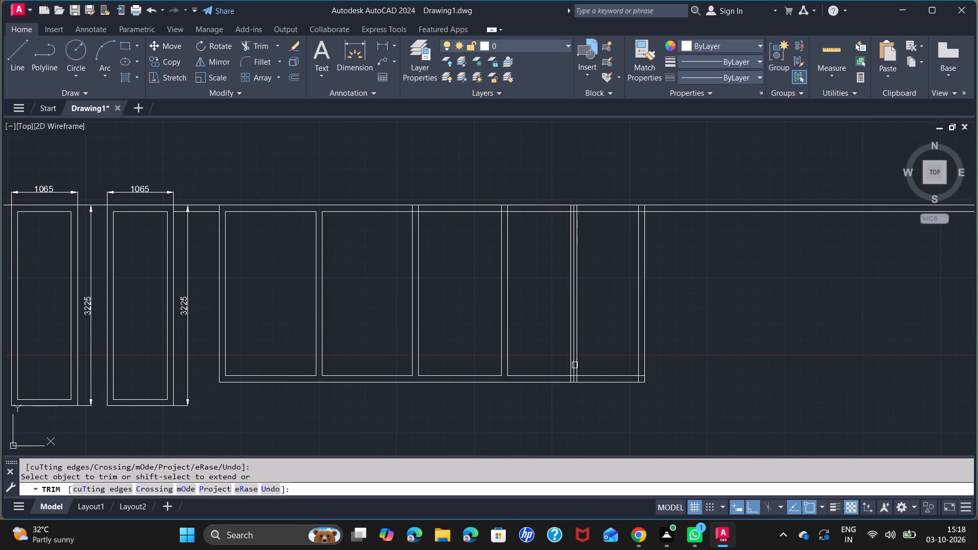
{"action": "scroll", "coordinate": [582, 372], "scroll_direction": "up", "scroll_amount": 3}
{"action": "left_click", "coordinate": [512, 400]}
{"action": "left_click", "coordinate": [569, 400]}
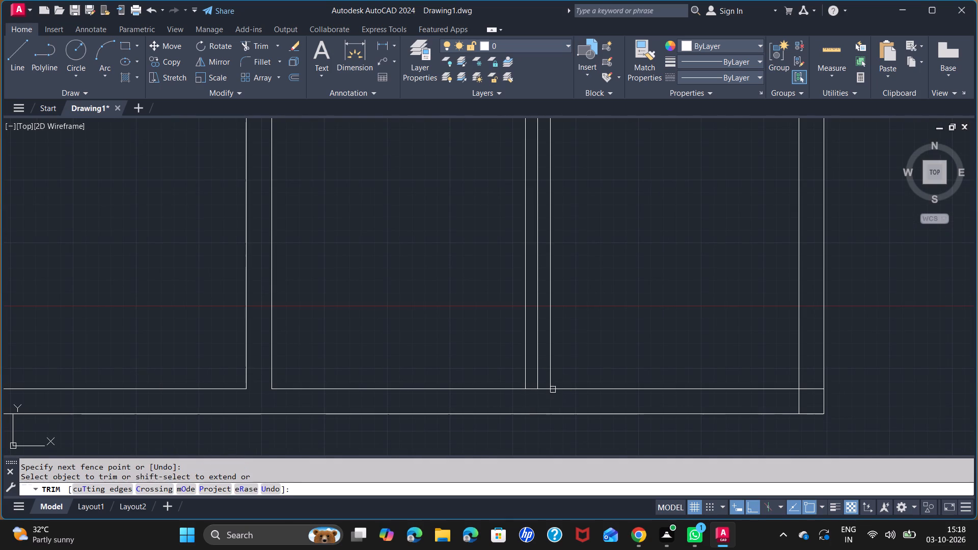
{"action": "left_click", "coordinate": [546, 389]}
{"action": "left_click", "coordinate": [538, 386]}
{"action": "left_click", "coordinate": [536, 387]}
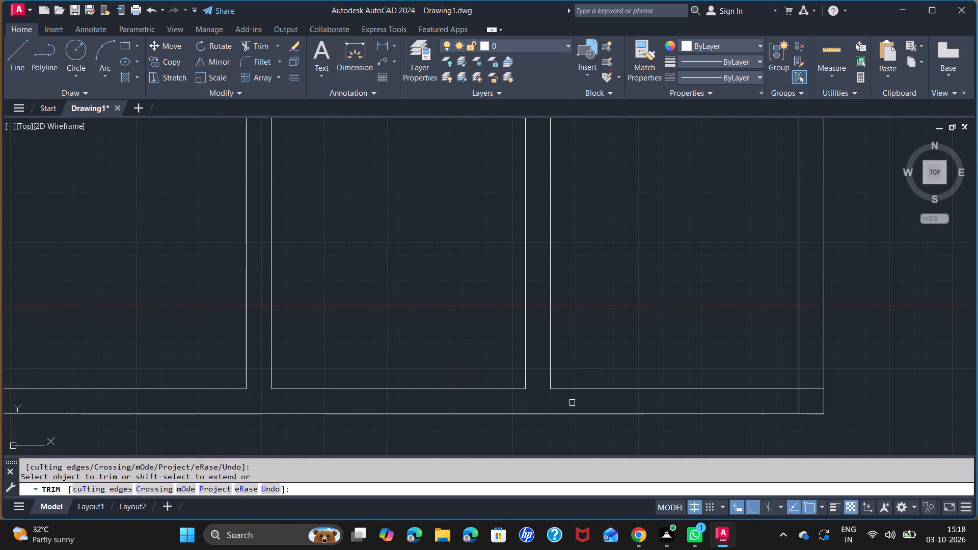
Trim the overlapping inner frame lines at the fourteenth window's lower-right and upper-right corners.
{"action": "left_click", "coordinate": [800, 403]}
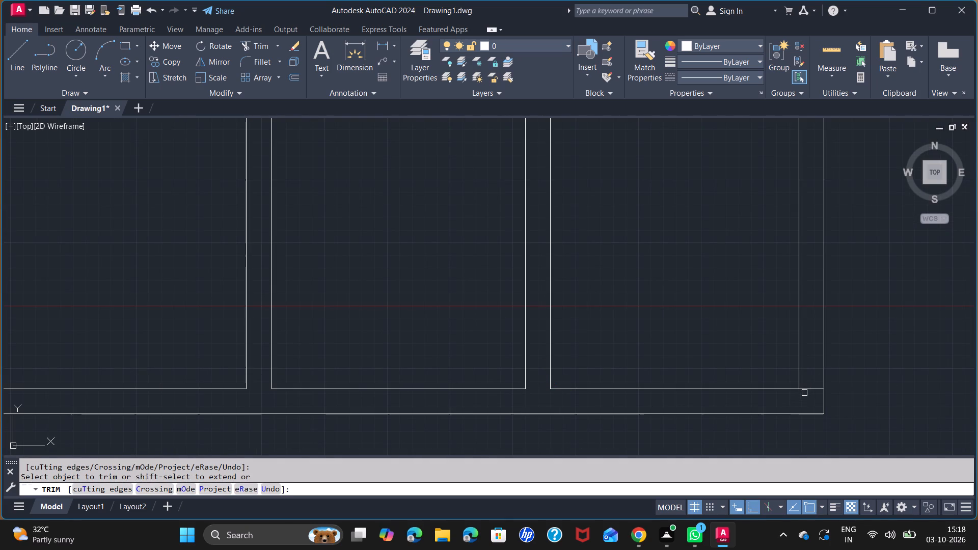
{"action": "left_click", "coordinate": [812, 385]}
{"action": "left_click", "coordinate": [812, 398]}
{"action": "scroll", "coordinate": [615, 277], "scroll_direction": "down", "scroll_amount": 3}
{"action": "middle_click_drag", "start_coordinate": [630, 253], "coordinate": [655, 349]}
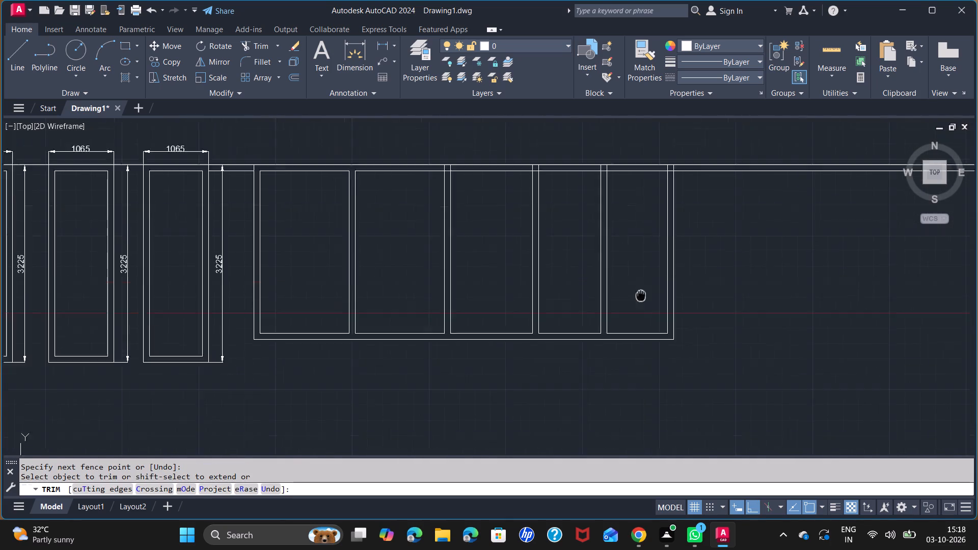
{"action": "middle_click_drag", "start_coordinate": [655, 349], "coordinate": [681, 465]}
{"action": "scroll", "coordinate": [703, 352], "scroll_direction": "up", "scroll_amount": 1}
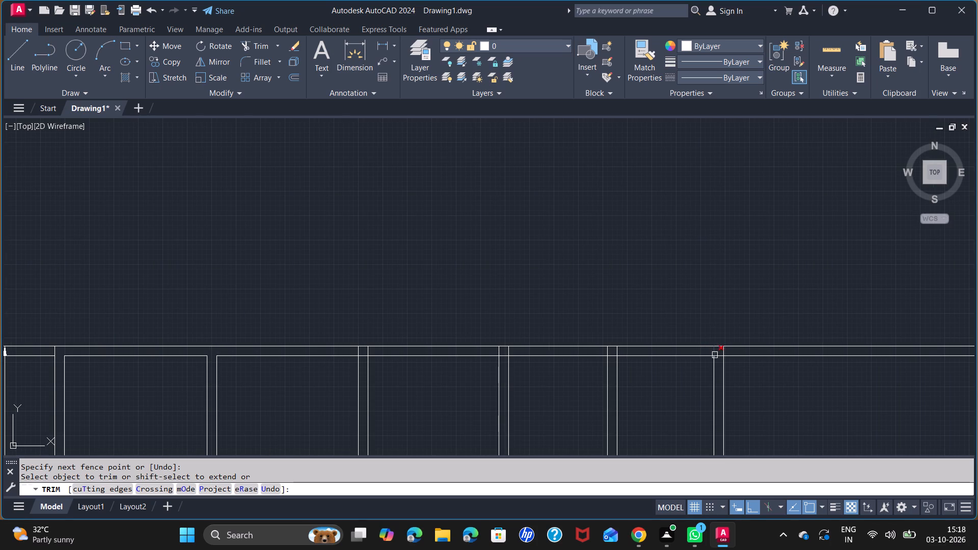
{"action": "scroll", "coordinate": [716, 353], "scroll_direction": "up", "scroll_amount": 2}
{"action": "left_click", "coordinate": [706, 353]}
{"action": "left_click", "coordinate": [713, 362]}
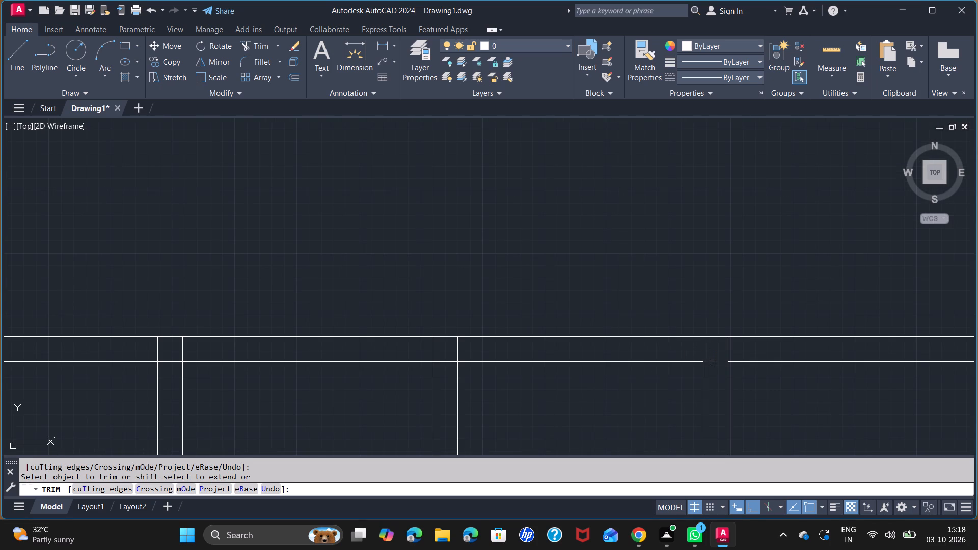
Trim the top crossings of the fourteenth window's fourth and third mullions with the frame.
{"action": "left_click", "coordinate": [458, 348]}
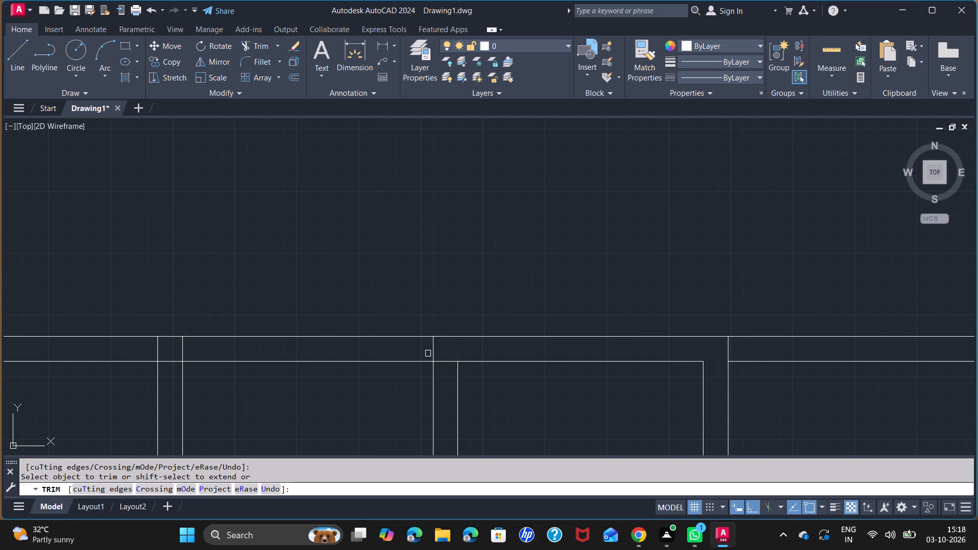
{"action": "left_click", "coordinate": [431, 353]}
{"action": "left_click", "coordinate": [444, 363]}
{"action": "left_click", "coordinate": [174, 360]}
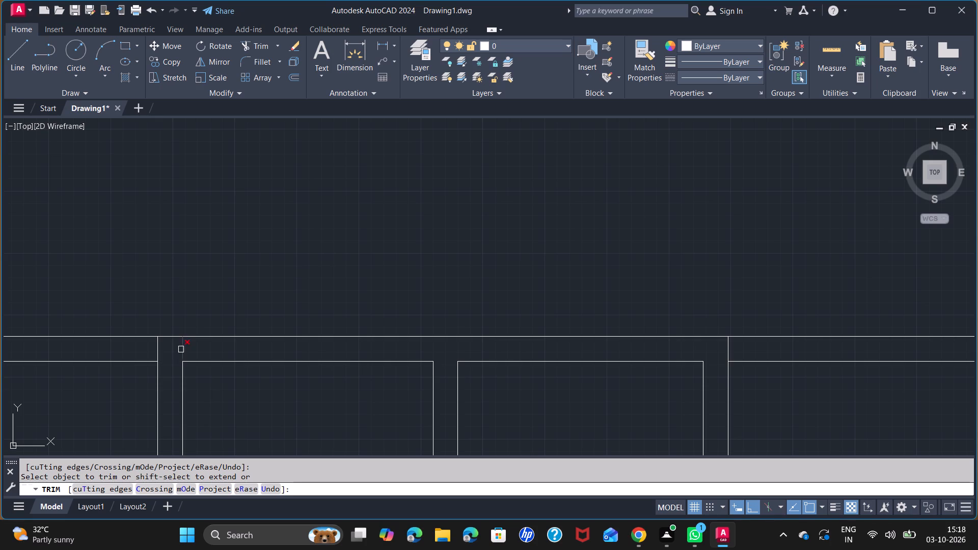
{"action": "left_click", "coordinate": [181, 349]}
{"action": "left_click", "coordinate": [157, 350]}
Trim the top crossing of the fourteenth window's second mullion with the frame.
{"action": "middle_click_drag", "start_coordinate": [171, 354], "coordinate": [523, 310]}
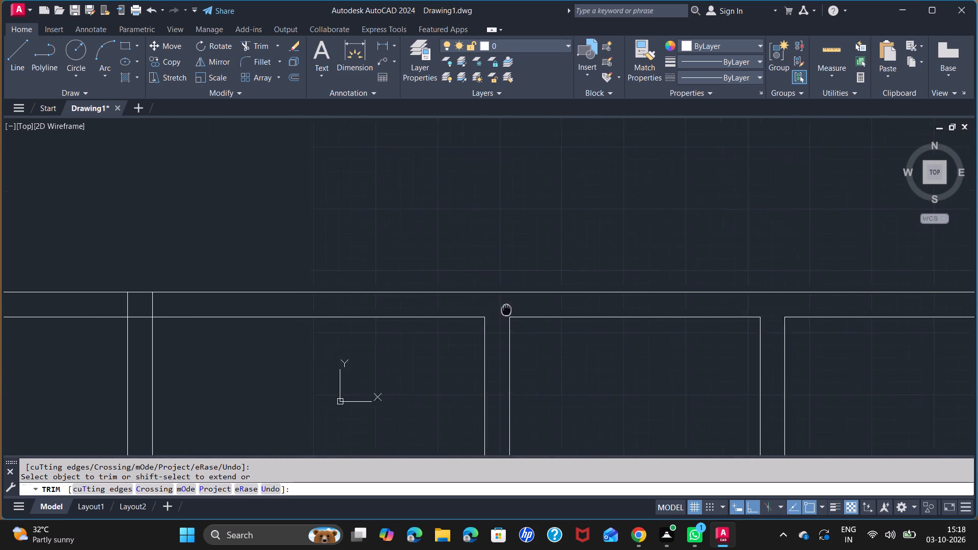
{"action": "middle_click_drag", "start_coordinate": [523, 310], "coordinate": [746, 298]}
{"action": "left_click", "coordinate": [388, 305]}
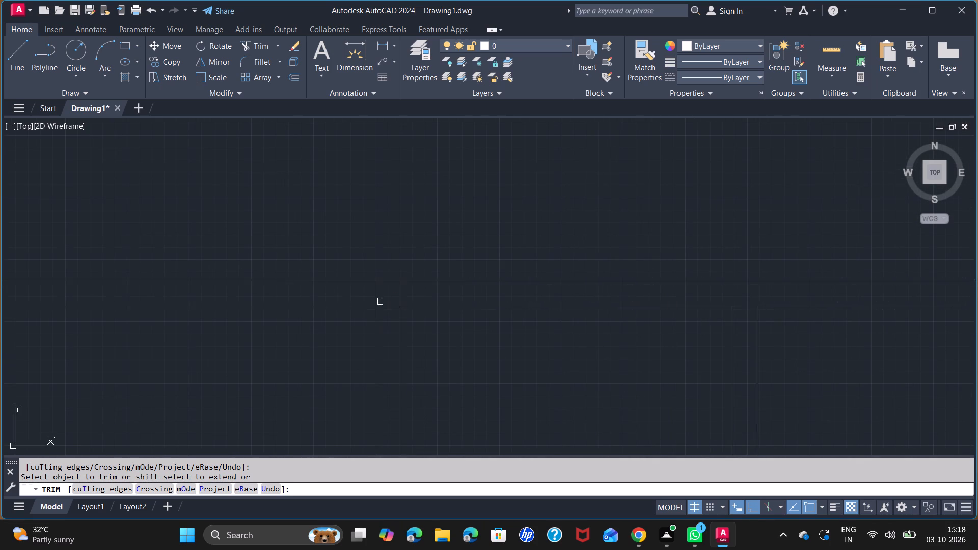
{"action": "left_click", "coordinate": [375, 296]}
{"action": "left_click", "coordinate": [397, 297]}
{"action": "left_click", "coordinate": [404, 296]}
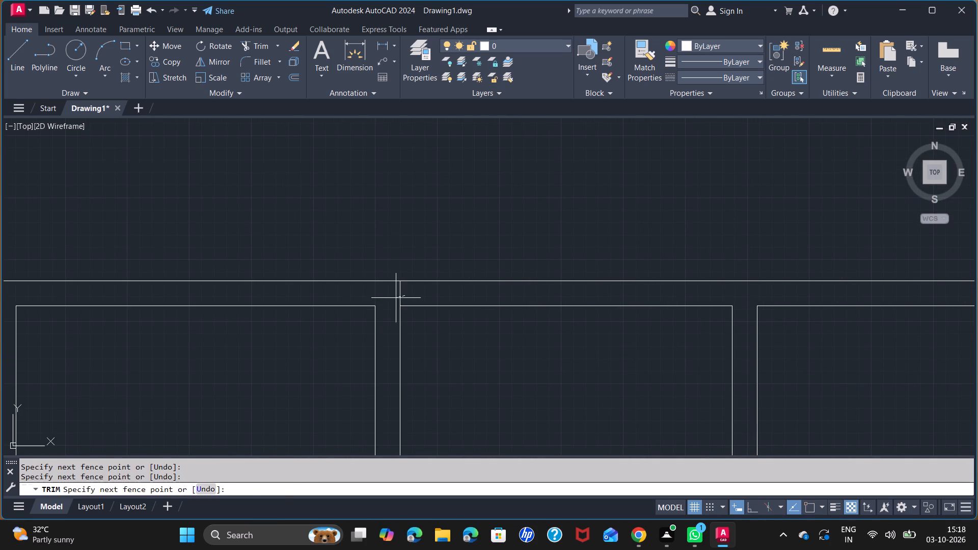
{"action": "left_click", "coordinate": [394, 298]}
{"action": "middle_click_drag", "start_coordinate": [358, 307], "coordinate": [605, 285]}
{"action": "scroll", "coordinate": [607, 284], "scroll_direction": "down", "scroll_amount": 1}
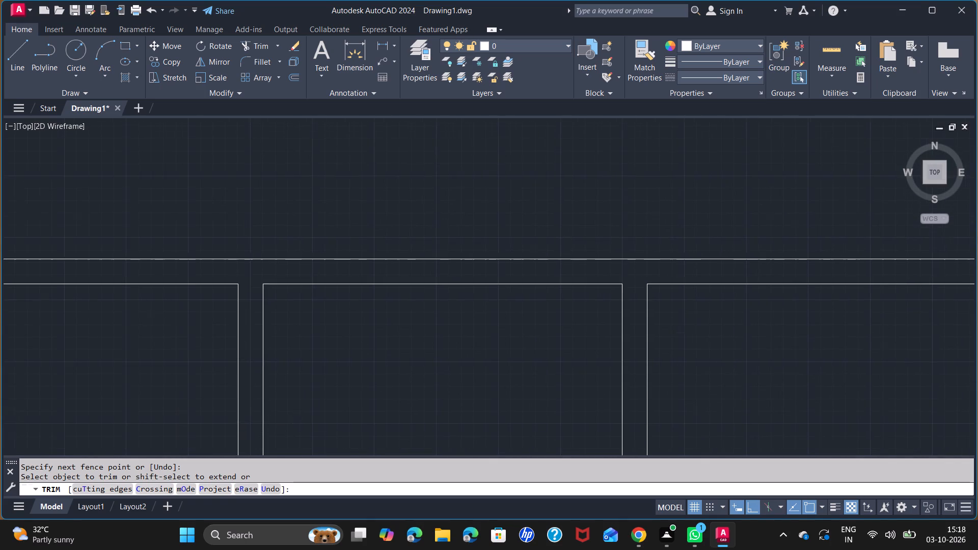
Trim the inner top frame line where it overruns the fourteenth window's upper-left corner.
{"action": "left_click", "coordinate": [113, 284]}
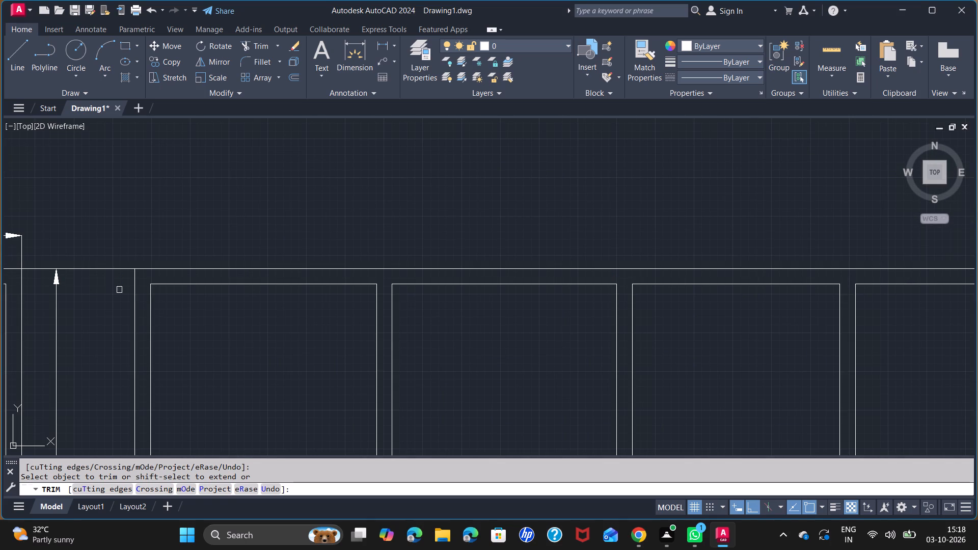
{"action": "scroll", "coordinate": [278, 337], "scroll_direction": "down", "scroll_amount": 3}
{"action": "middle_click_drag", "start_coordinate": [470, 362], "coordinate": [459, 331]}
{"action": "key", "text": "space"}
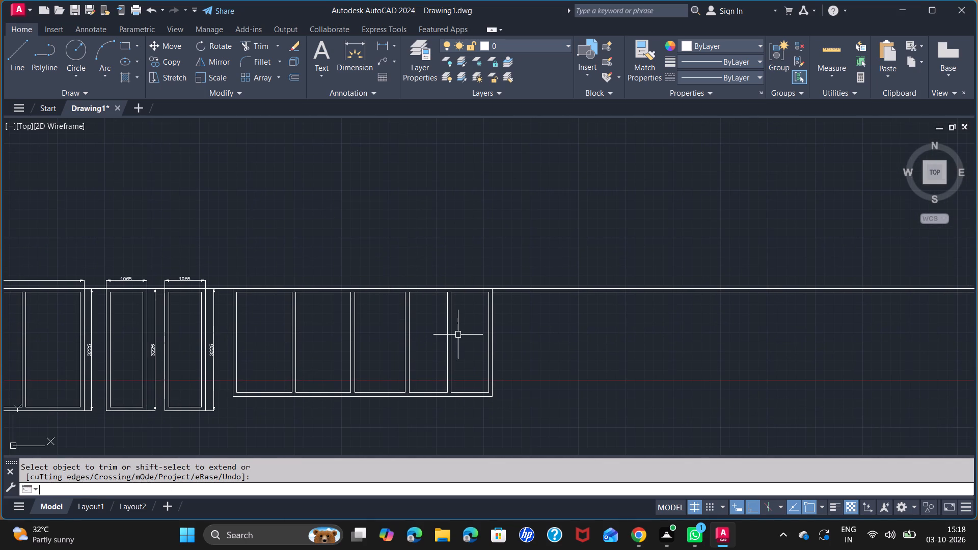
Add a linear dimension for the fourteenth window's overall width above it, aligned with the neighbouring windows' width dimensions.
{"action": "left_click", "coordinate": [381, 44]}
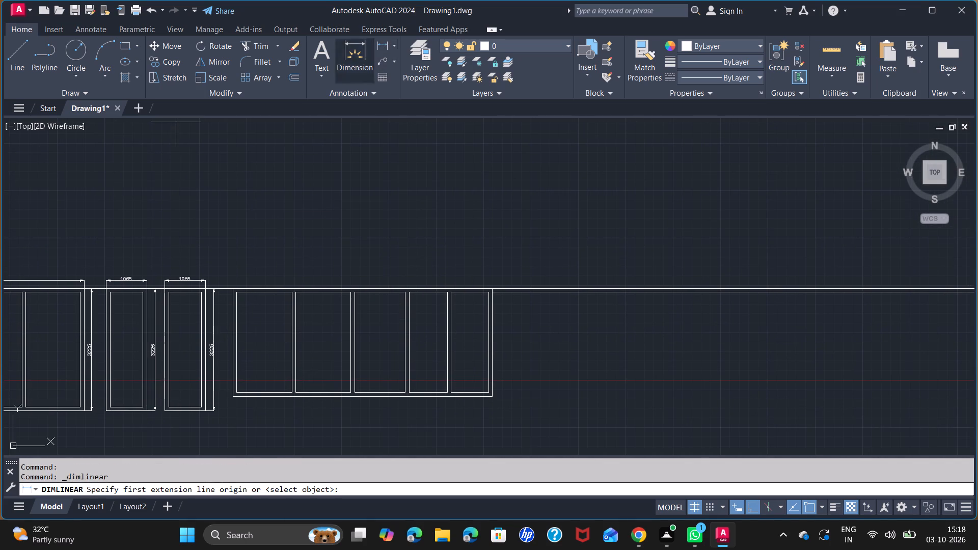
{"action": "scroll", "coordinate": [235, 277], "scroll_direction": "up", "scroll_amount": 3}
{"action": "left_click", "coordinate": [218, 321]}
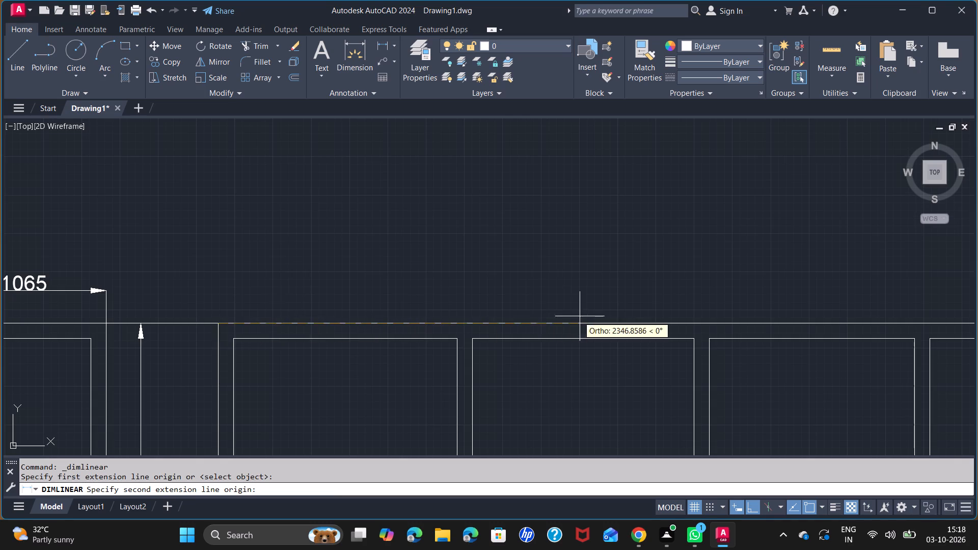
{"action": "scroll", "coordinate": [581, 316], "scroll_direction": "down", "scroll_amount": 3}
{"action": "scroll", "coordinate": [740, 322], "scroll_direction": "up", "scroll_amount": 4}
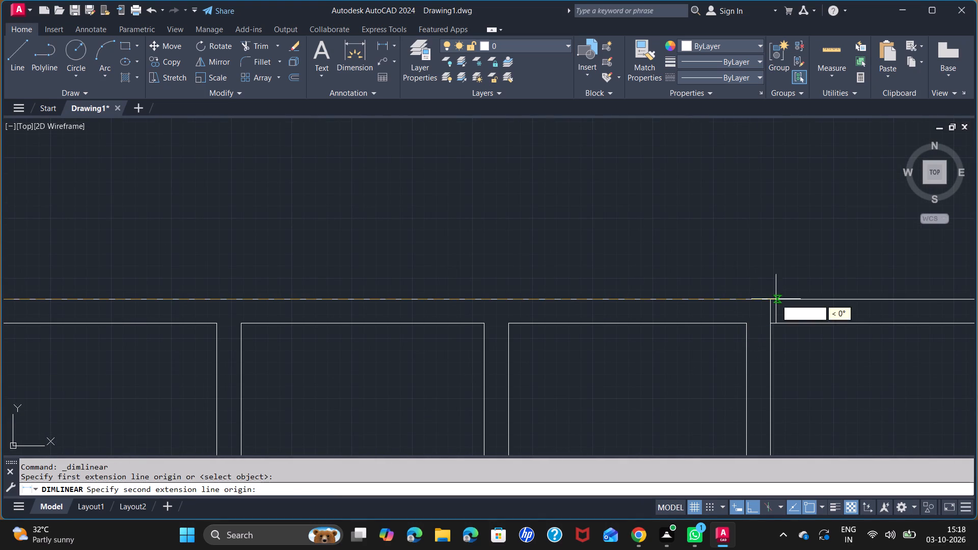
{"action": "left_click", "coordinate": [771, 303]}
{"action": "scroll", "coordinate": [737, 272], "scroll_direction": "down", "scroll_amount": 3}
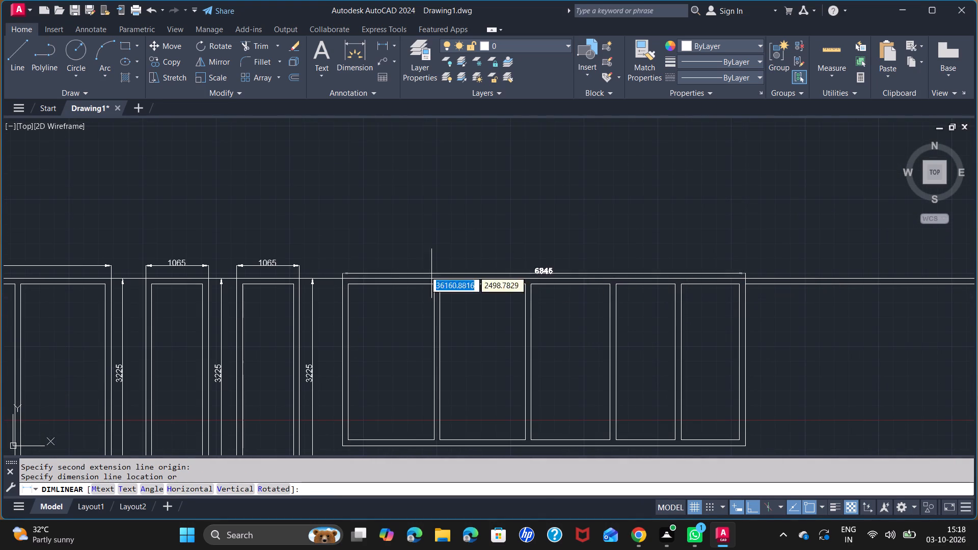
{"action": "left_click", "coordinate": [303, 267]}
Add a vertical linear dimension for the fourteenth window's overall height, just outside its right side.
{"action": "key", "text": "space"}
{"action": "scroll", "coordinate": [741, 274], "scroll_direction": "down", "scroll_amount": 1}
{"action": "scroll", "coordinate": [742, 274], "scroll_direction": "up", "scroll_amount": 1}
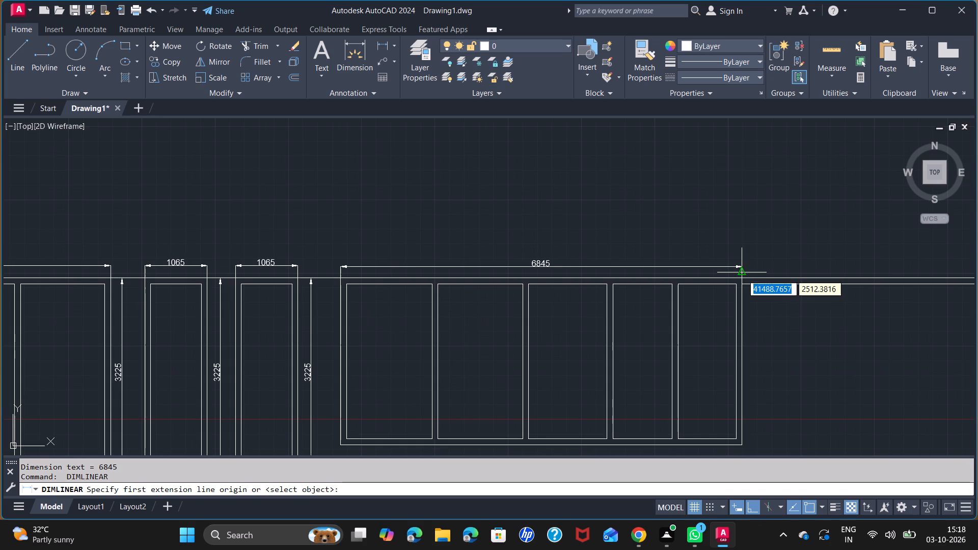
{"action": "left_click", "coordinate": [742, 274]}
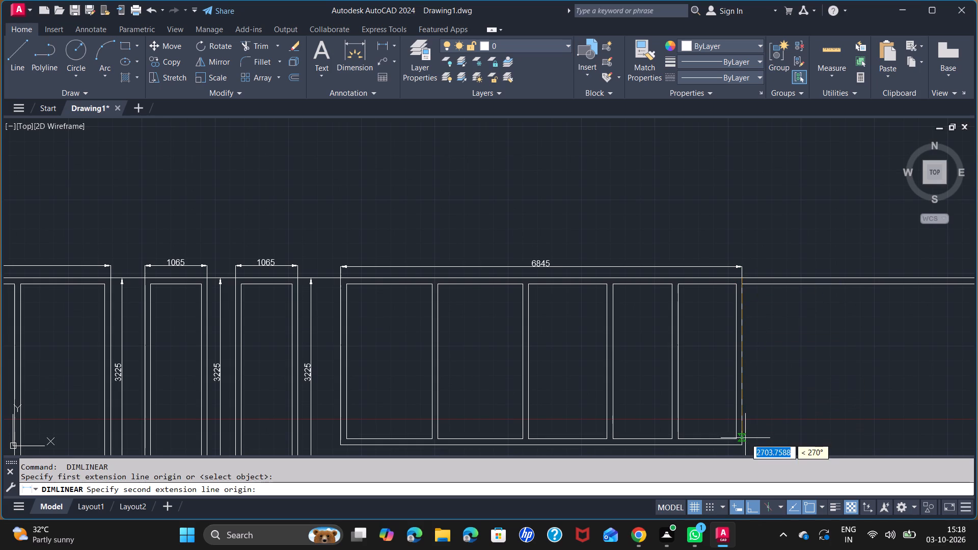
{"action": "left_click", "coordinate": [744, 445]}
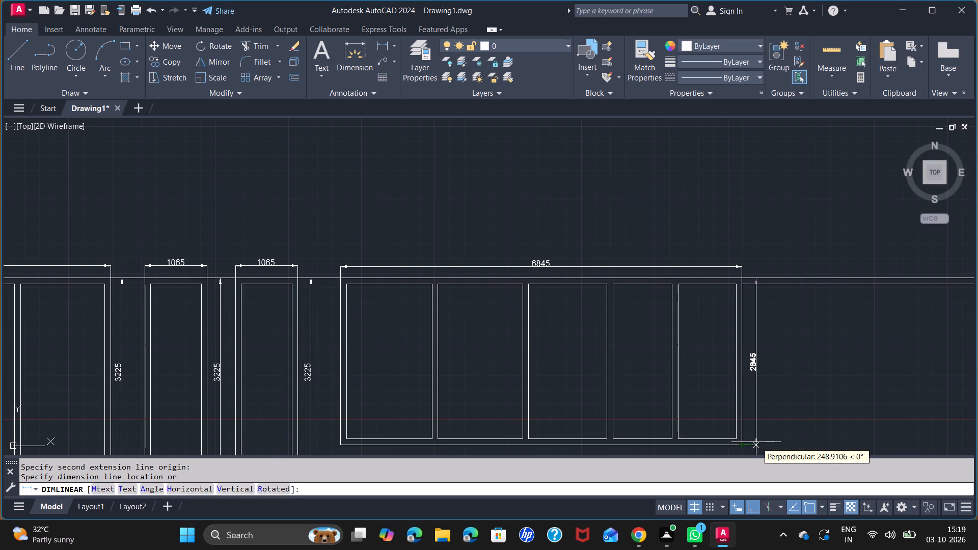
{"action": "left_click", "coordinate": [756, 442]}
{"action": "scroll", "coordinate": [795, 360], "scroll_direction": "up", "scroll_amount": 1}
{"action": "middle_click_drag", "start_coordinate": [795, 360], "coordinate": [573, 297]}
{"action": "scroll", "coordinate": [573, 297], "scroll_direction": "down", "scroll_amount": 4}
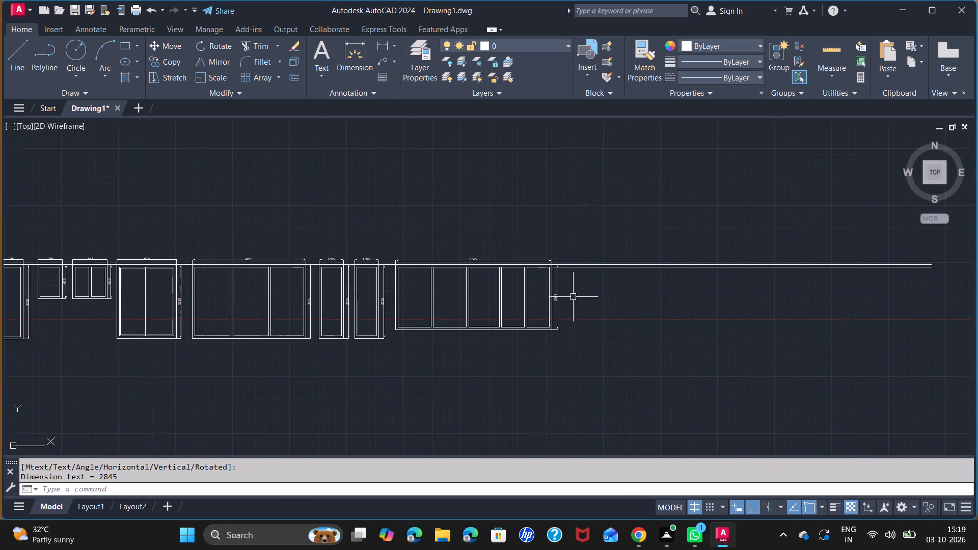
{"action": "scroll", "coordinate": [574, 284], "scroll_direction": "up", "scroll_amount": 3}
{"action": "key", "text": "space"}
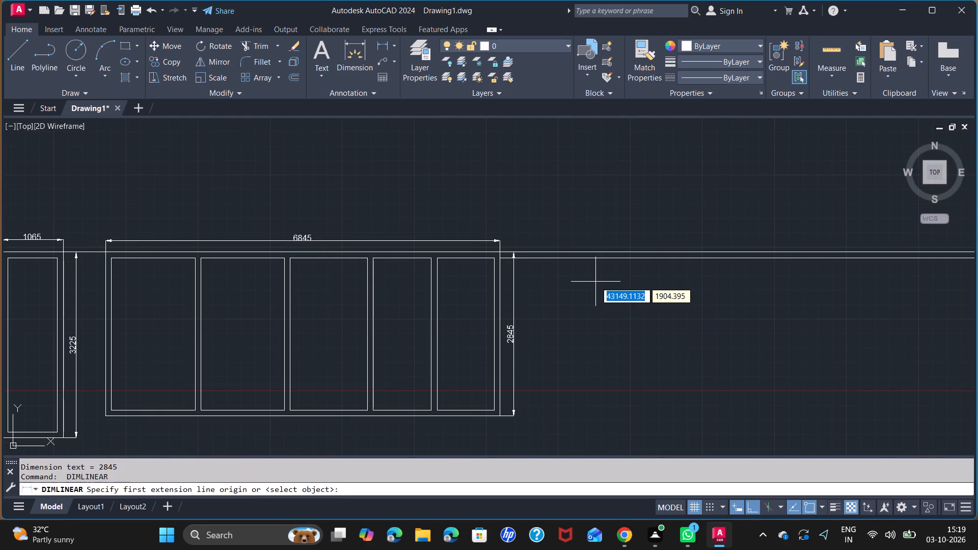
{"action": "key", "text": "Escape"}
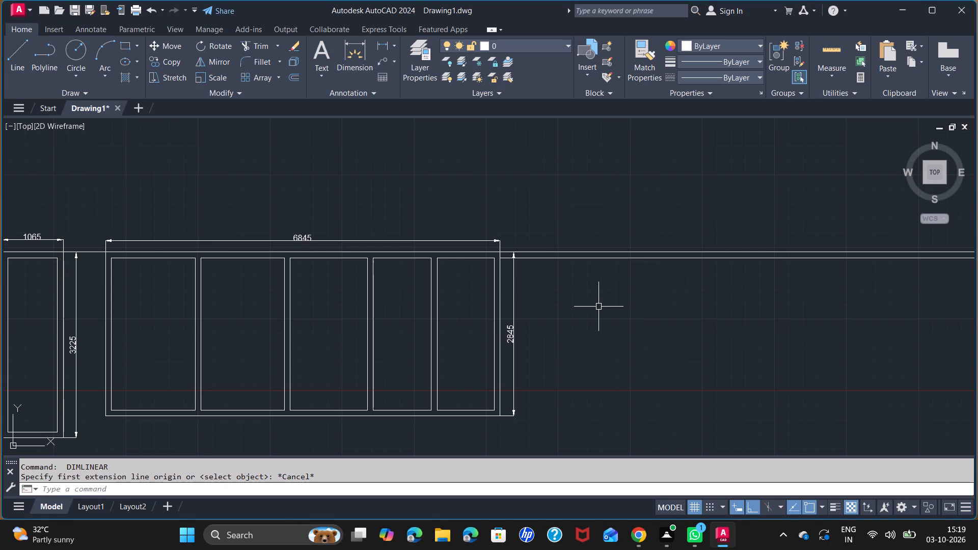
Erase the leftover inner frame line extending beyond the fourteenth window's right side.
{"action": "scroll", "coordinate": [552, 304], "scroll_direction": "down", "scroll_amount": 2}
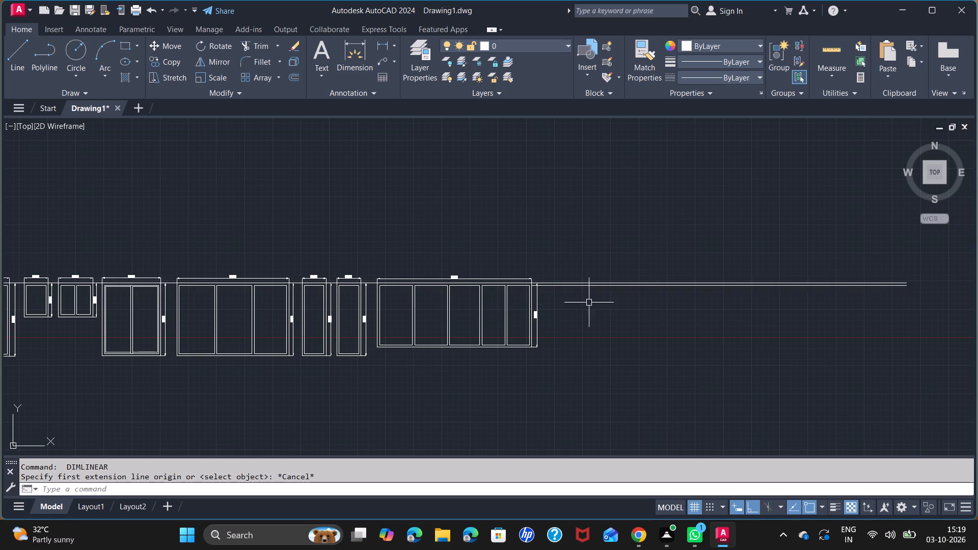
{"action": "scroll", "coordinate": [582, 290], "scroll_direction": "up", "scroll_amount": 2}
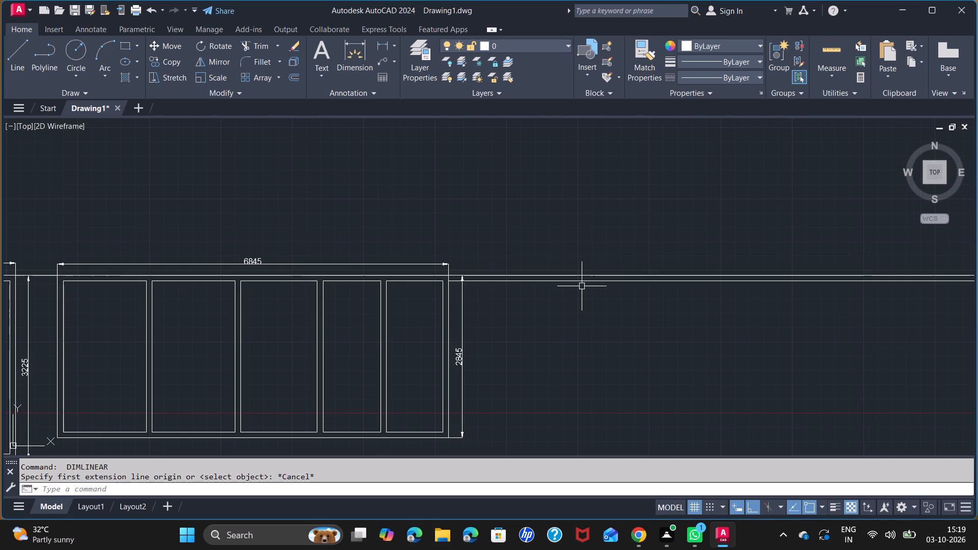
{"action": "left_click", "coordinate": [582, 282]}
{"action": "key", "text": "Delete"}
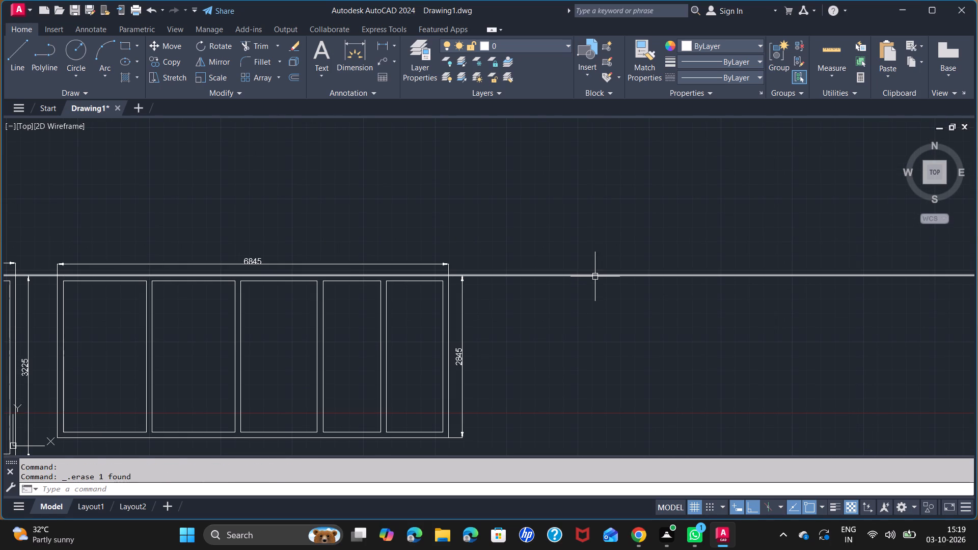
Erase the four stray vertical lines far to the right of the fourteenth window.
{"action": "left_click", "coordinate": [630, 280]}
{"action": "scroll", "coordinate": [630, 280], "scroll_direction": "down", "scroll_amount": 4}
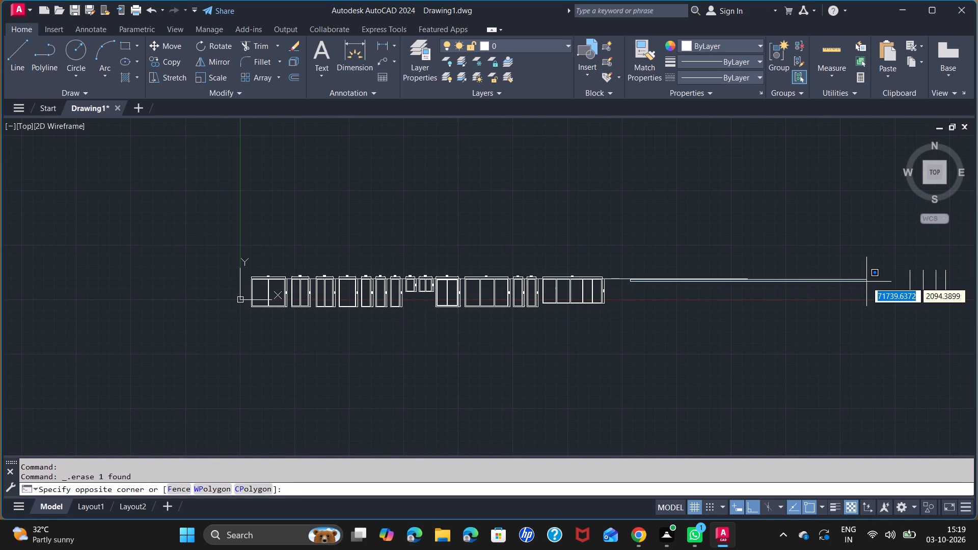
{"action": "scroll", "coordinate": [866, 282], "scroll_direction": "down", "scroll_amount": 1}
{"action": "middle_click_drag", "start_coordinate": [866, 282], "coordinate": [565, 293]}
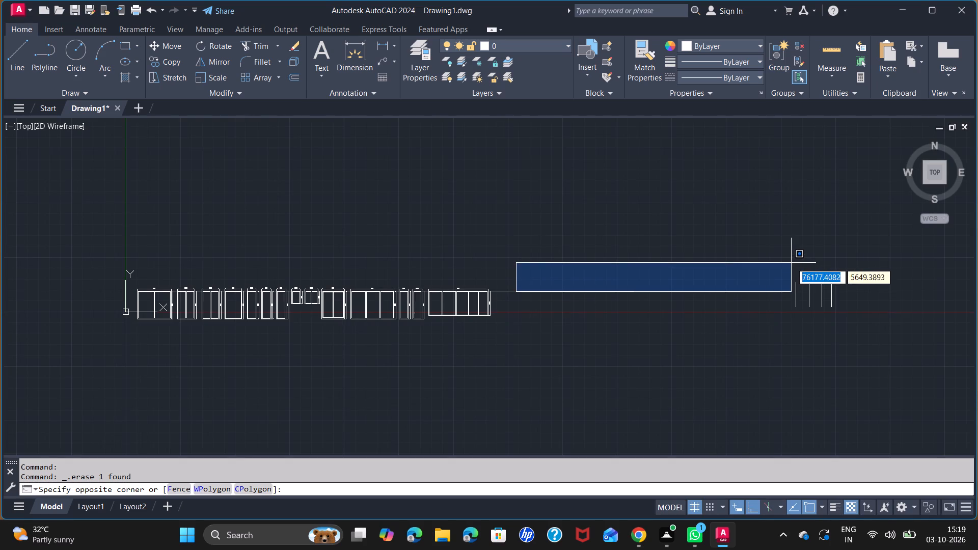
{"action": "left_click", "coordinate": [874, 336]}
{"action": "left_click", "coordinate": [724, 263]}
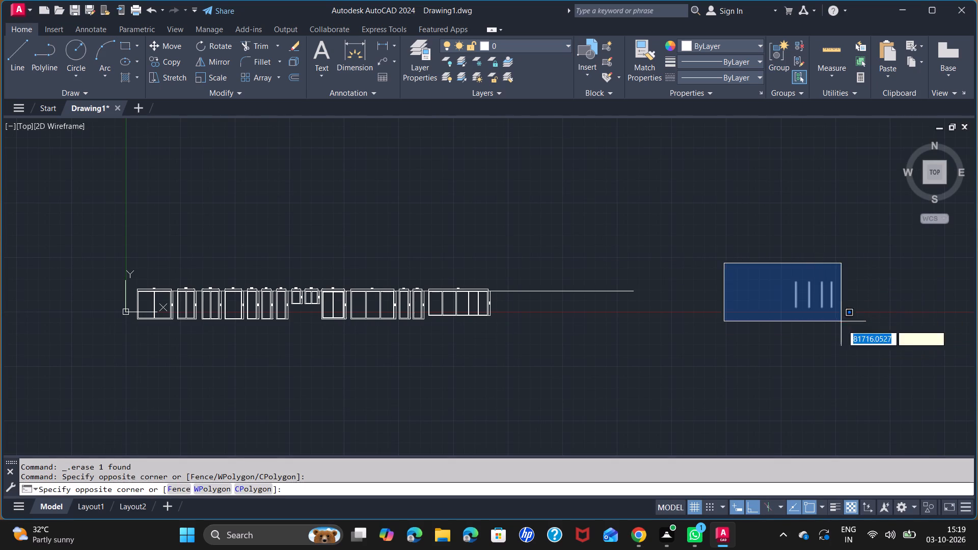
{"action": "left_click", "coordinate": [856, 365]}
{"action": "key", "text": "Delete"}
Draw a vertical cutting line about 3972 long across the shared top line, a little beyond the fourteenth window's right side.
{"action": "scroll", "coordinate": [544, 304], "scroll_direction": "up", "scroll_amount": 2}
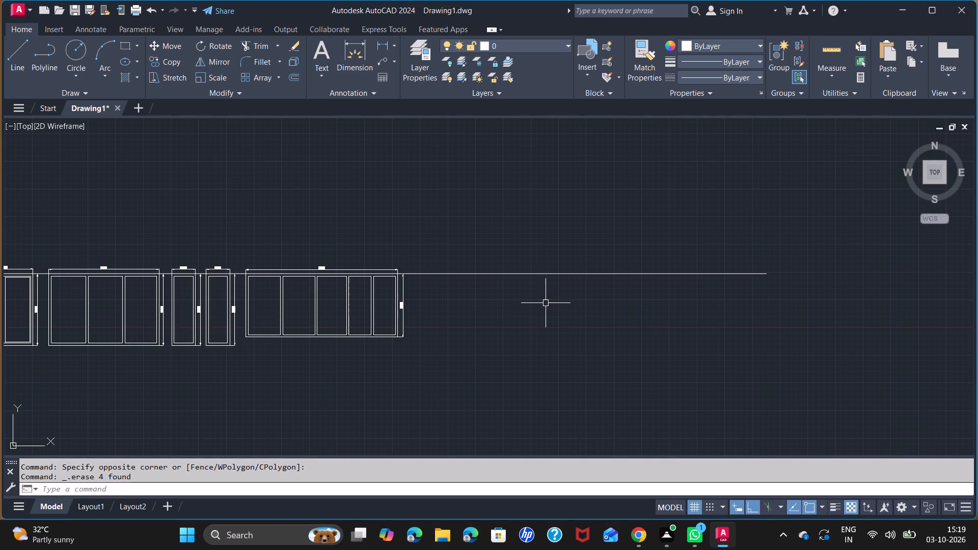
{"action": "key", "text": "l"}
{"action": "key", "text": "Return"}
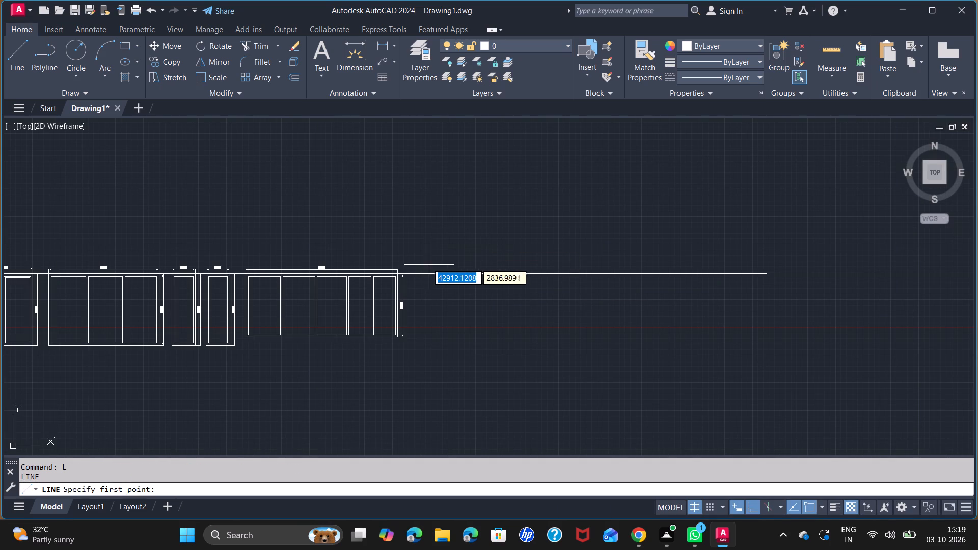
{"action": "left_click", "coordinate": [447, 239]}
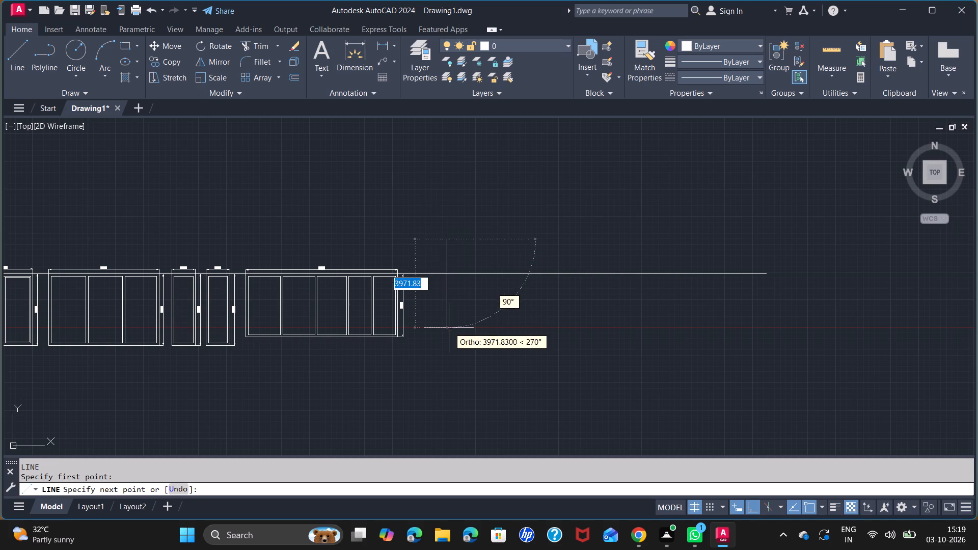
{"action": "left_click", "coordinate": [449, 328]}
{"action": "key", "text": "Return"}
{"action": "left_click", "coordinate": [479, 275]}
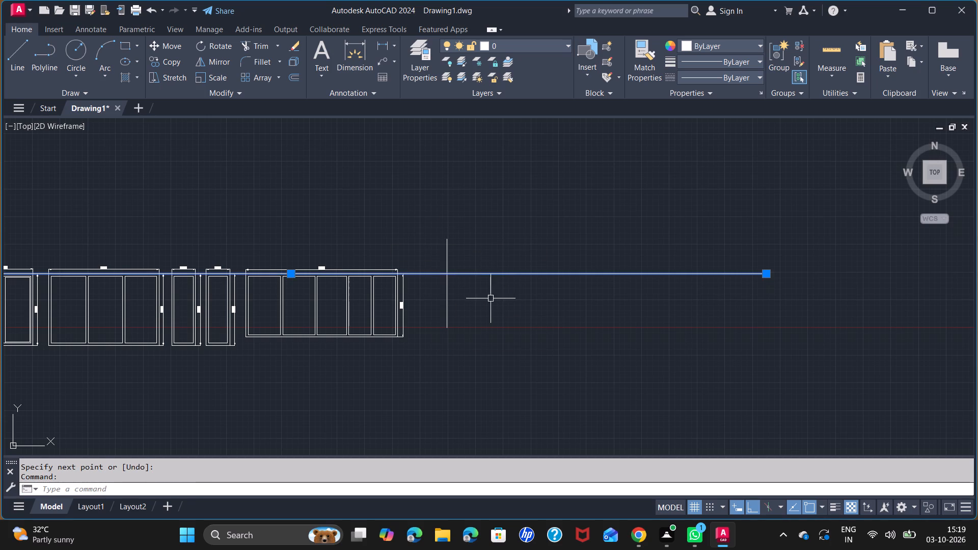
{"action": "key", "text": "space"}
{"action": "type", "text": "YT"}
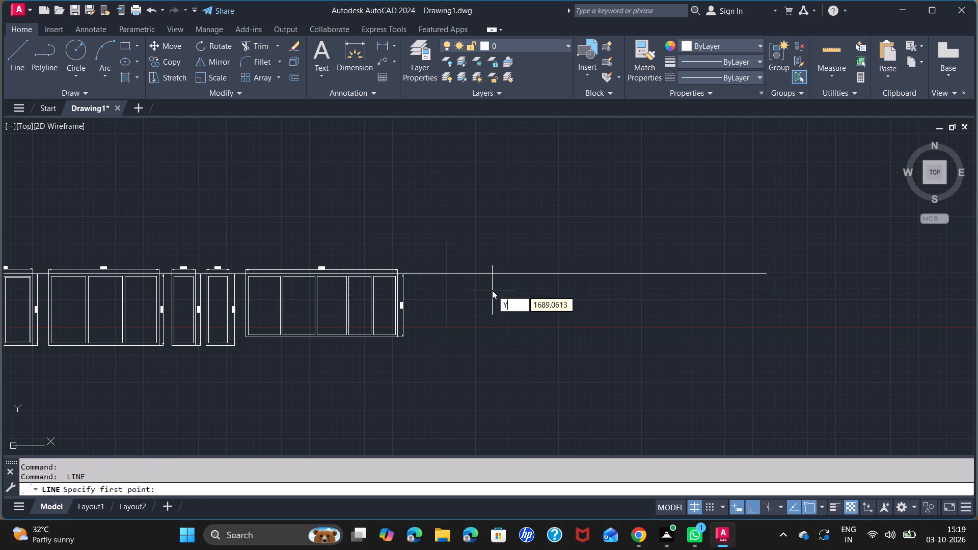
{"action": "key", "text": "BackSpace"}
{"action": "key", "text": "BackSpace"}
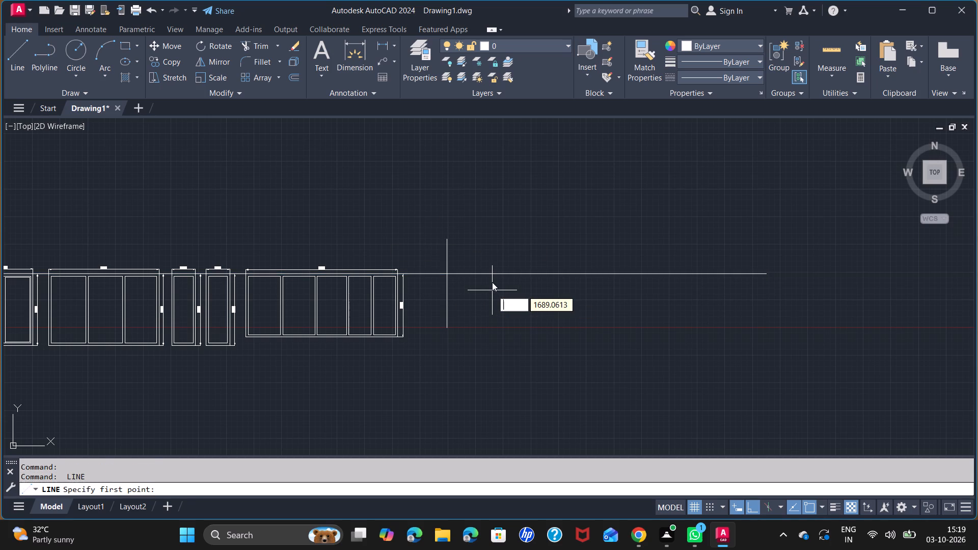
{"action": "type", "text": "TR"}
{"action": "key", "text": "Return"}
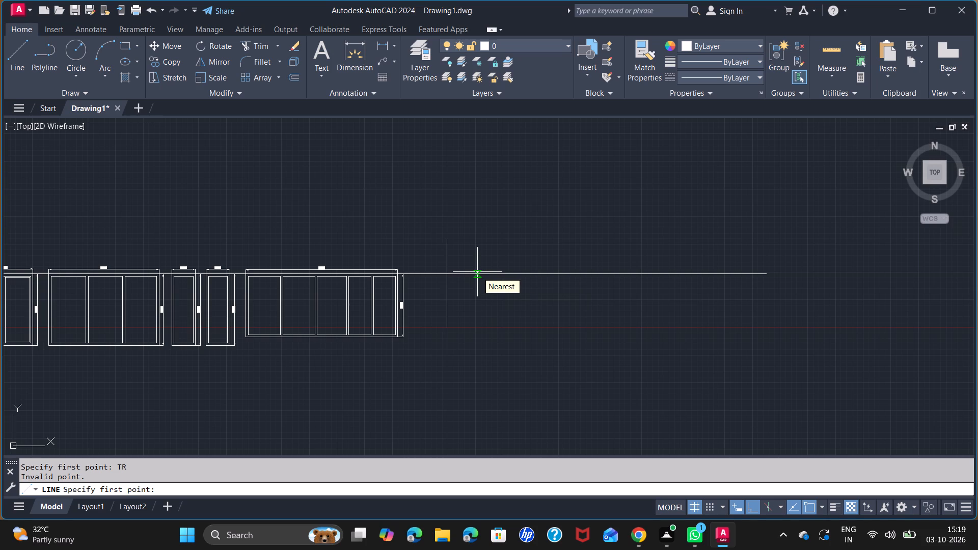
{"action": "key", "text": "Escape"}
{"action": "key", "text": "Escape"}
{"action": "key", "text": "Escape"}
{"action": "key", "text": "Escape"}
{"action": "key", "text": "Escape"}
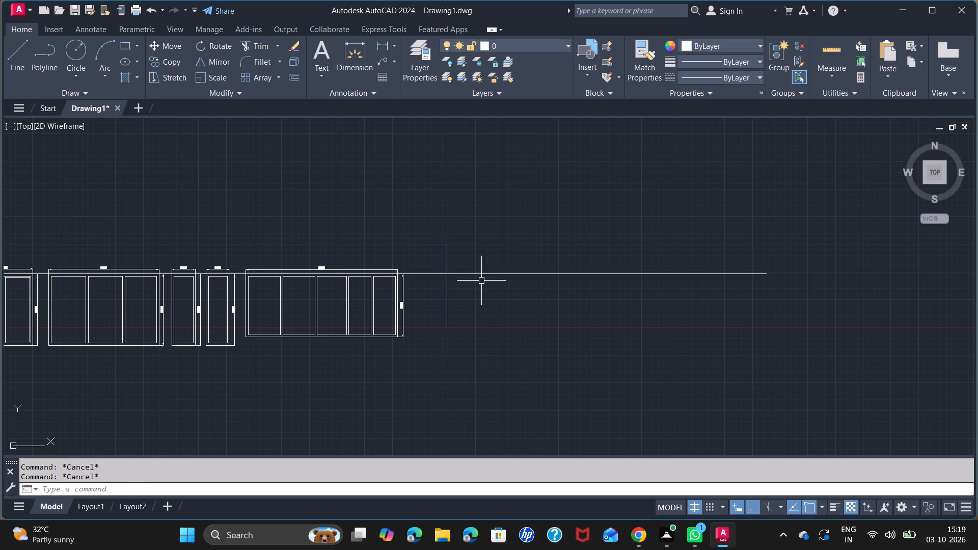
Trim the shared top line beyond the vertical cutting line and remove both remaining halves of the cutting line.
{"action": "key", "text": "t"}
{"action": "key", "text": "r"}
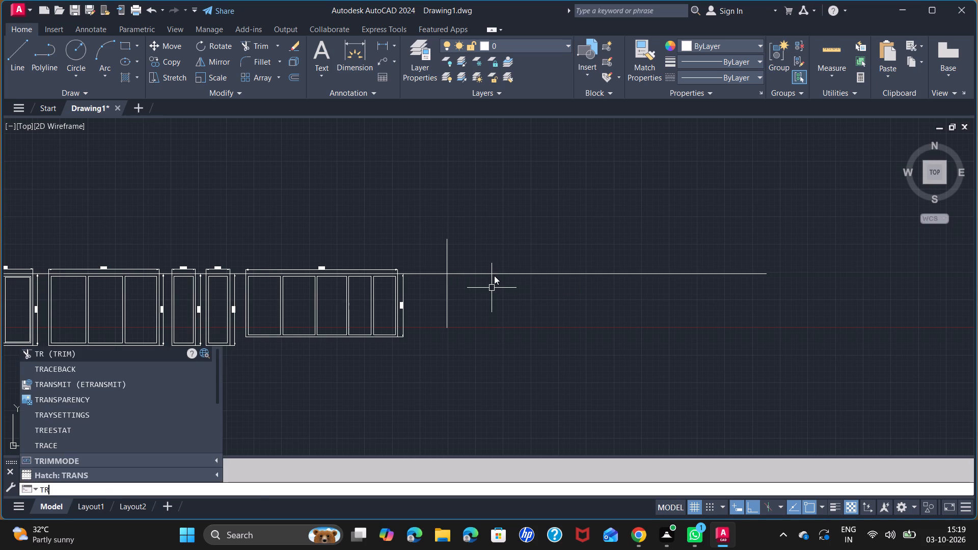
{"action": "key", "text": "Return"}
{"action": "left_click", "coordinate": [502, 271]}
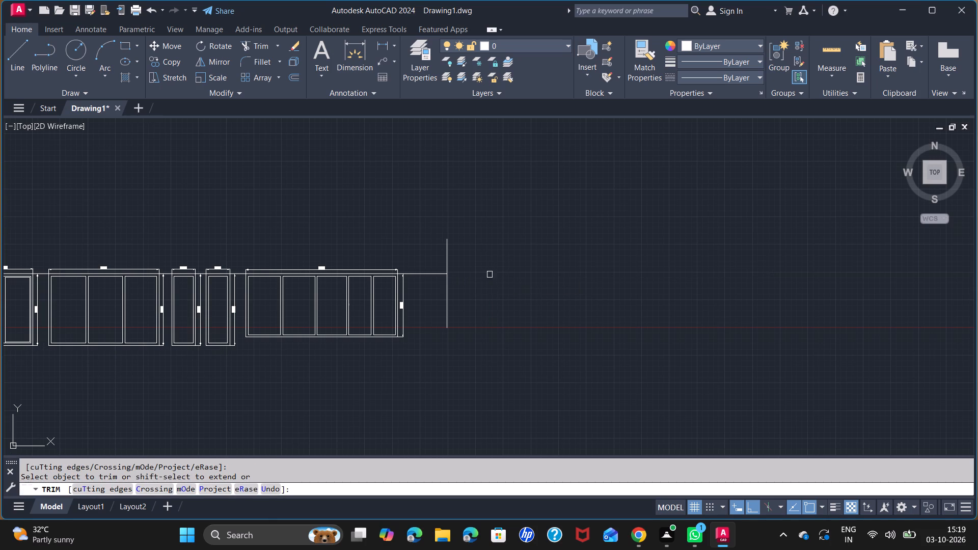
{"action": "left_click", "coordinate": [446, 255]}
{"action": "left_click", "coordinate": [447, 304]}
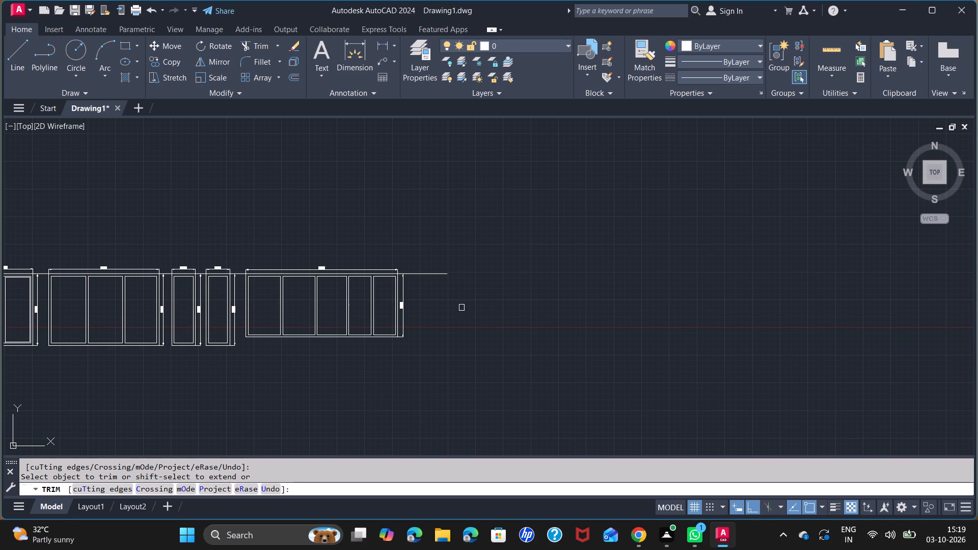
{"action": "key", "text": "Return"}
Copy the first segment of the shared top line straight down about 5652 to start a second row of windows.
{"action": "scroll", "coordinate": [605, 256], "scroll_direction": "down", "scroll_amount": 4}
{"action": "scroll", "coordinate": [492, 333], "scroll_direction": "up", "scroll_amount": 5}
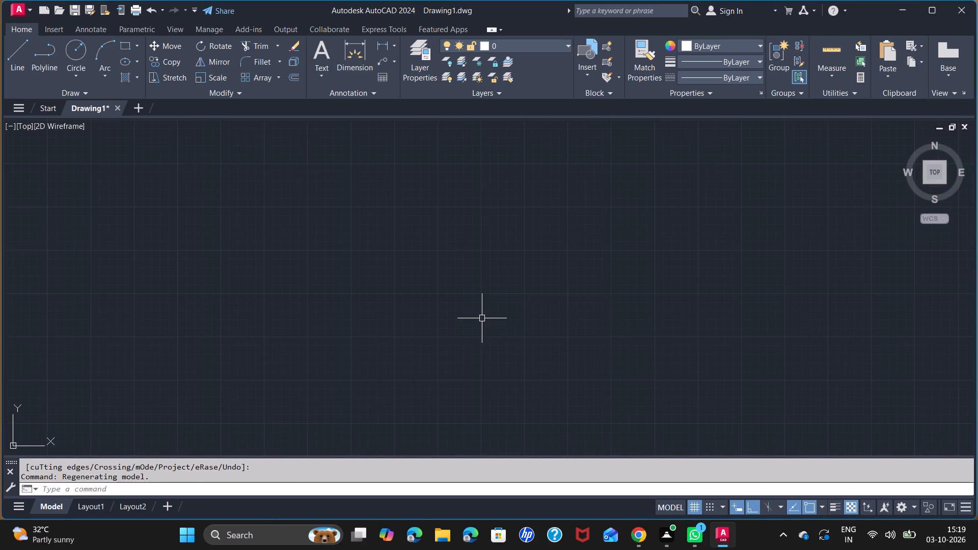
{"action": "scroll", "coordinate": [482, 318], "scroll_direction": "down", "scroll_amount": 3}
{"action": "scroll", "coordinate": [369, 292], "scroll_direction": "up", "scroll_amount": 2}
{"action": "middle_click_drag", "start_coordinate": [447, 269], "coordinate": [355, 356]}
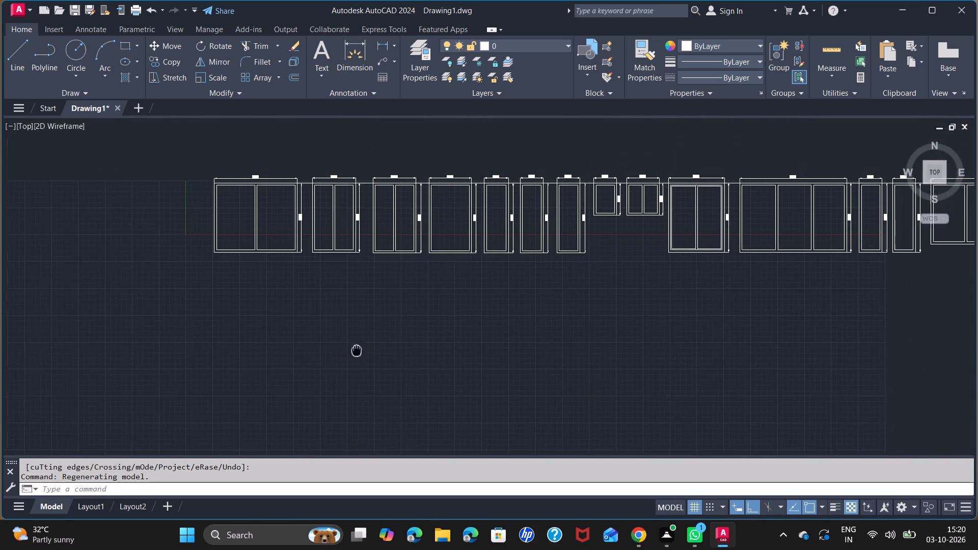
{"action": "middle_click_drag", "start_coordinate": [355, 356], "coordinate": [353, 363]}
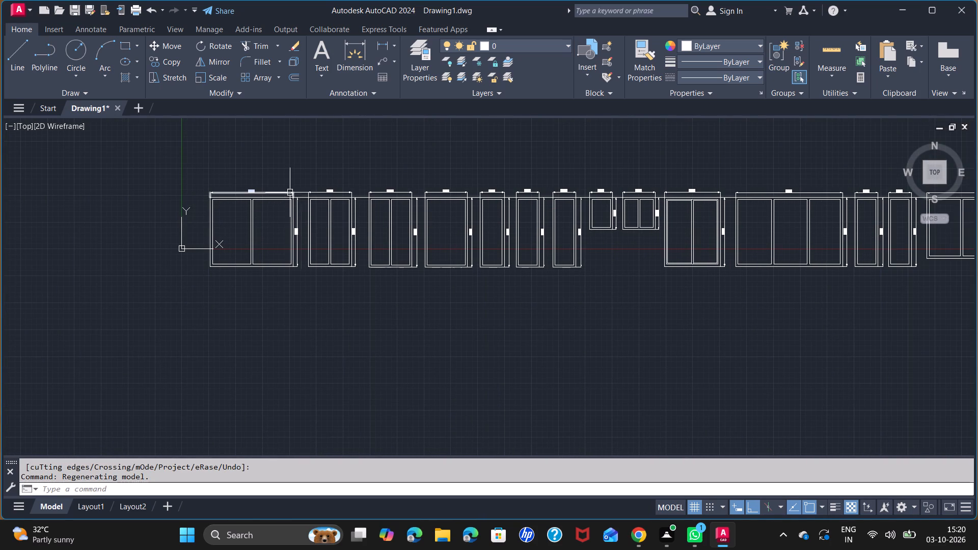
{"action": "scroll", "coordinate": [277, 199], "scroll_direction": "up", "scroll_amount": 3}
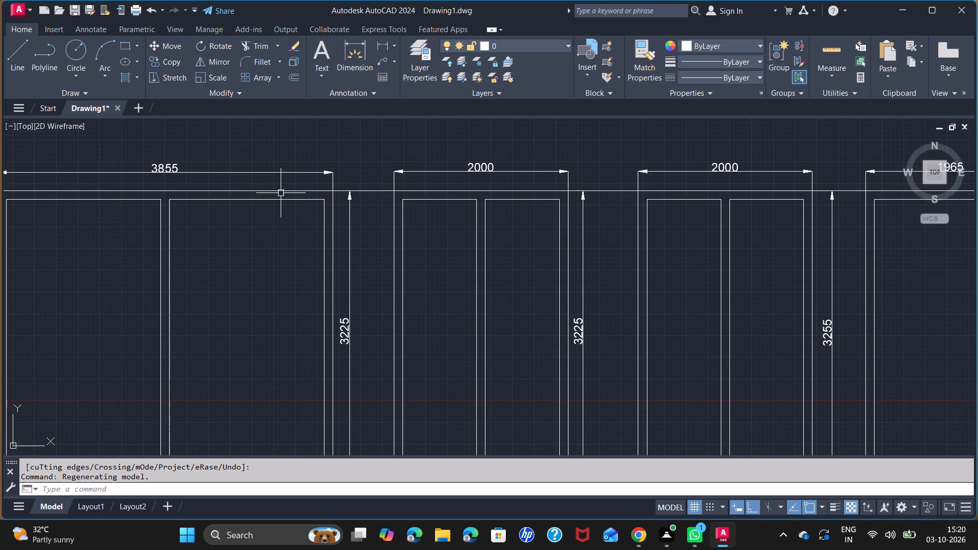
{"action": "left_click", "coordinate": [283, 191]}
{"action": "scroll", "coordinate": [361, 242], "scroll_direction": "down", "scroll_amount": 3}
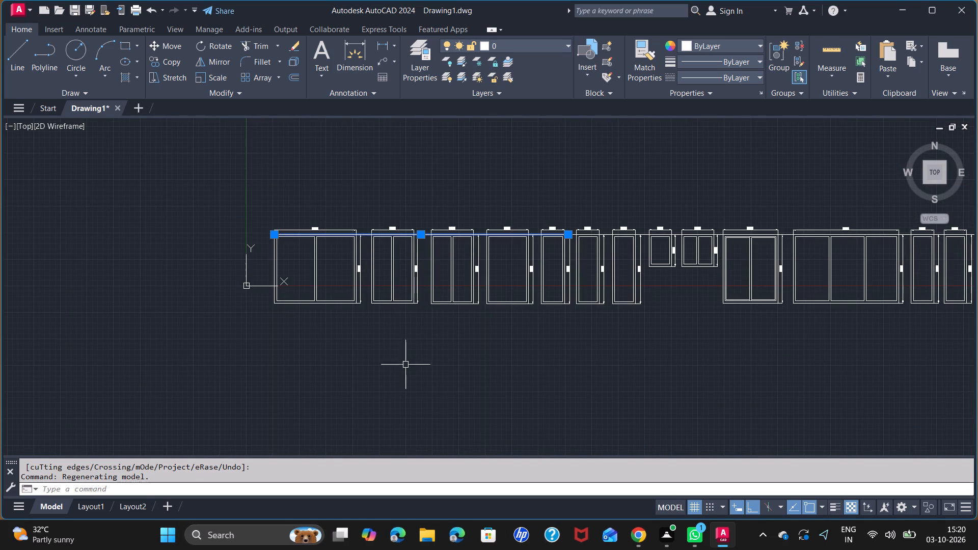
{"action": "key", "text": "c"}
{"action": "key", "text": "o"}
{"action": "key", "text": "Return"}
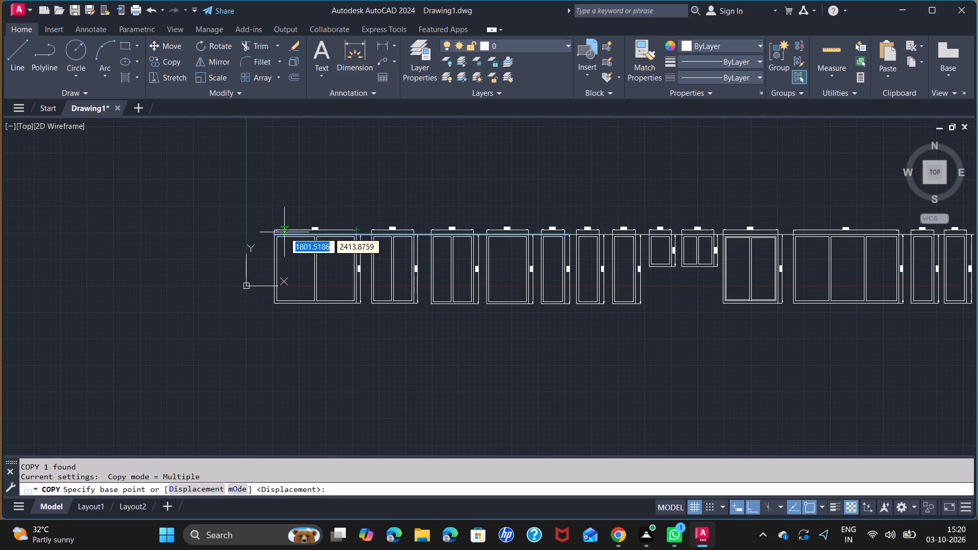
{"action": "left_click", "coordinate": [271, 238]}
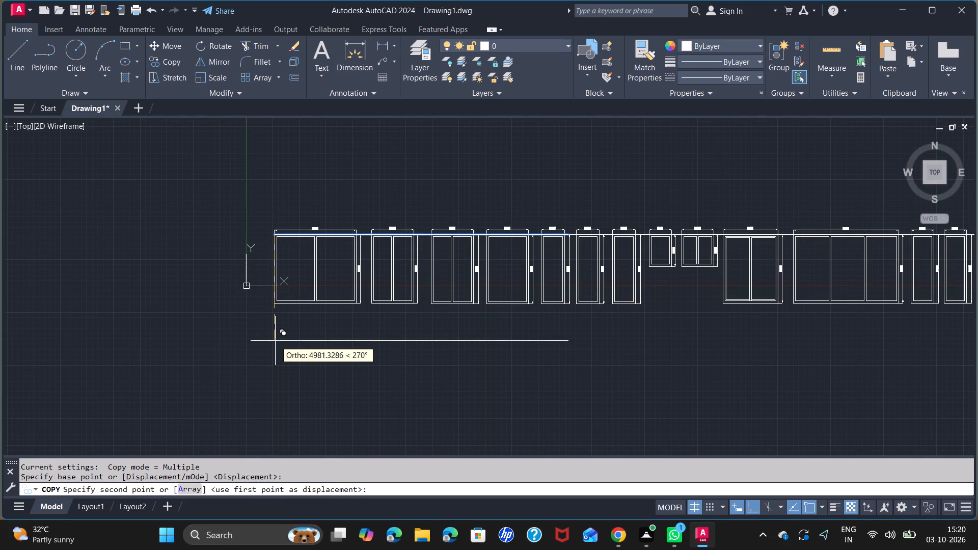
{"action": "left_click", "coordinate": [276, 355]}
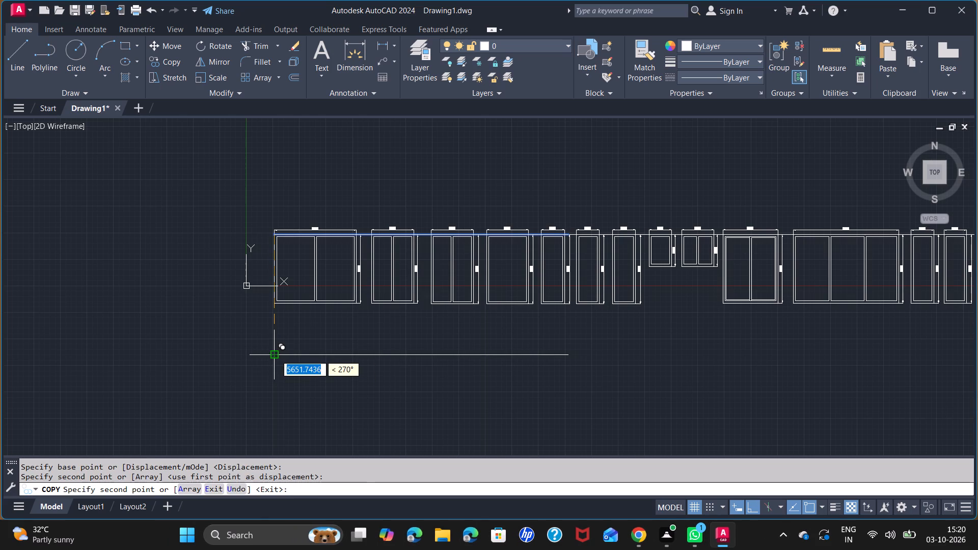
{"action": "key", "text": "space"}
Draw the second row's first window outline, 3050 high and 2135 wide, hanging from the start of the copied top line.
{"action": "scroll", "coordinate": [363, 378], "scroll_direction": "down", "scroll_amount": 3}
{"action": "middle_click_drag", "start_coordinate": [401, 386], "coordinate": [417, 310]}
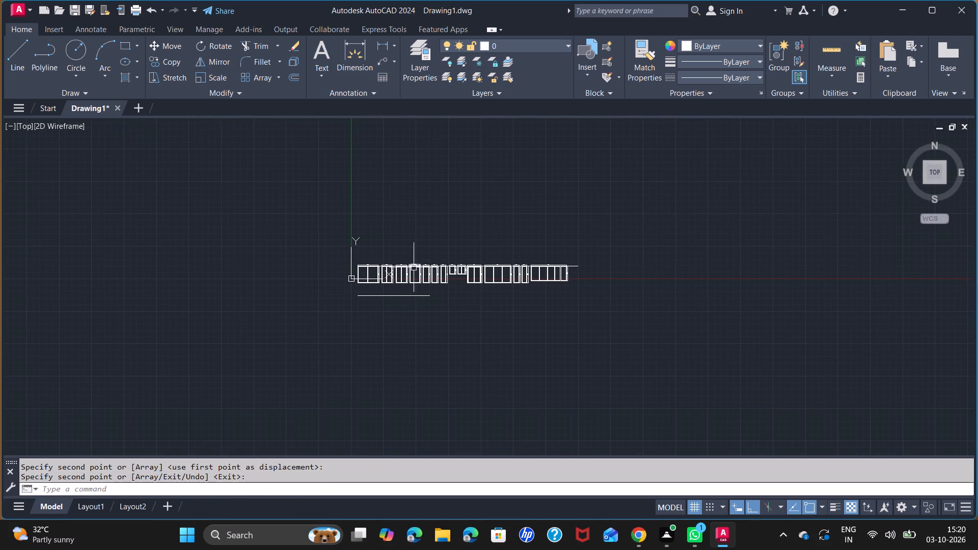
{"action": "scroll", "coordinate": [406, 262], "scroll_direction": "up", "scroll_amount": 2}
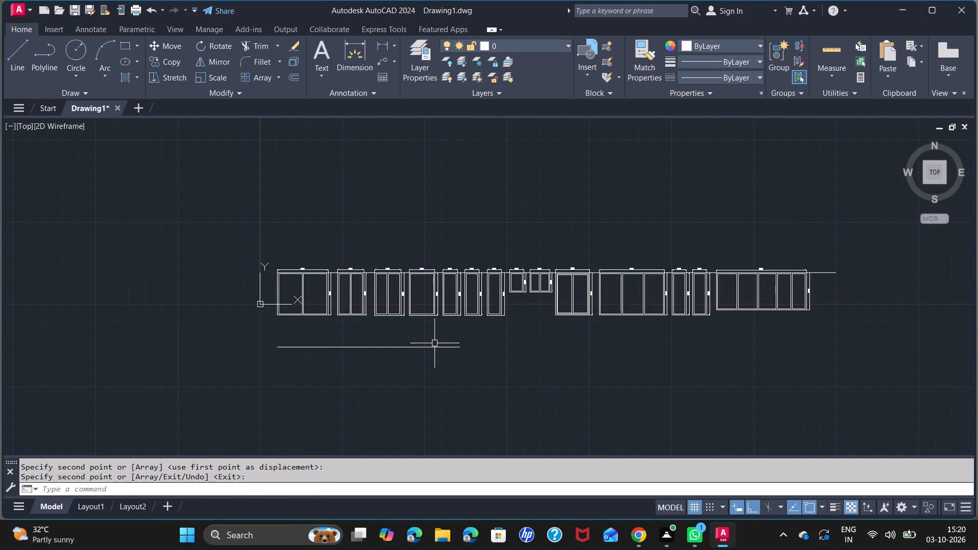
{"action": "scroll", "coordinate": [428, 342], "scroll_direction": "up", "scroll_amount": 1}
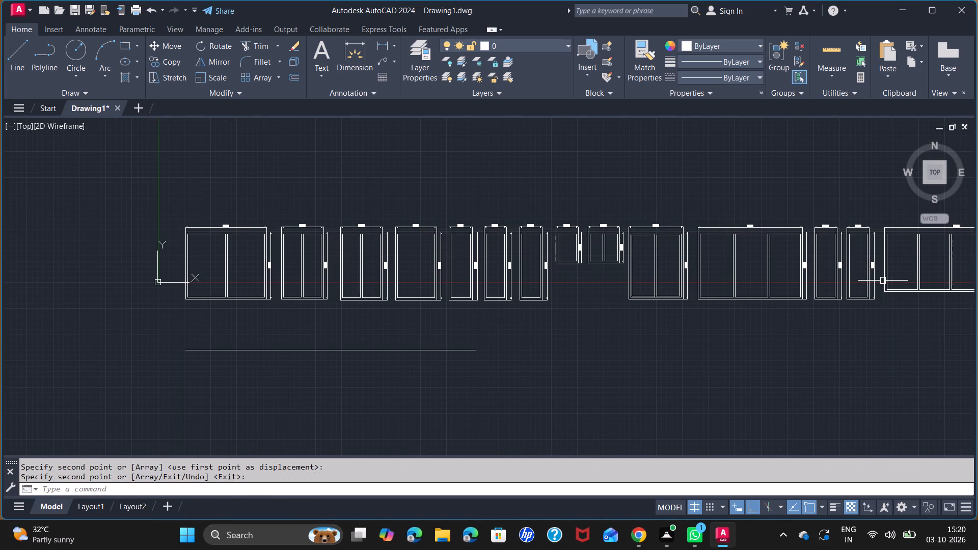
{"action": "middle_click_drag", "start_coordinate": [888, 278], "coordinate": [808, 253]}
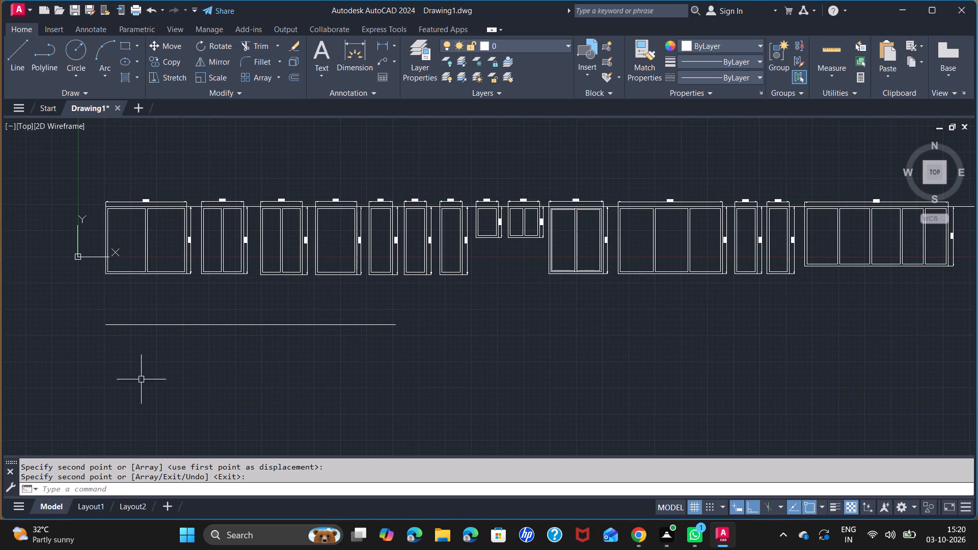
{"action": "scroll", "coordinate": [146, 362], "scroll_direction": "up", "scroll_amount": 1}
{"action": "middle_click_drag", "start_coordinate": [147, 362], "coordinate": [348, 371]}
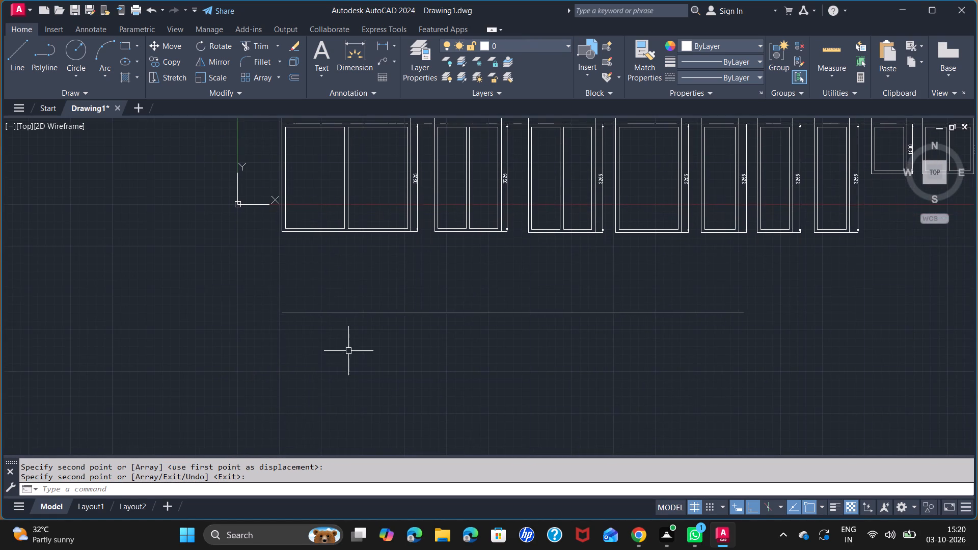
{"action": "scroll", "coordinate": [312, 324], "scroll_direction": "up", "scroll_amount": 1}
{"action": "key", "text": "l"}
{"action": "key", "text": "Return"}
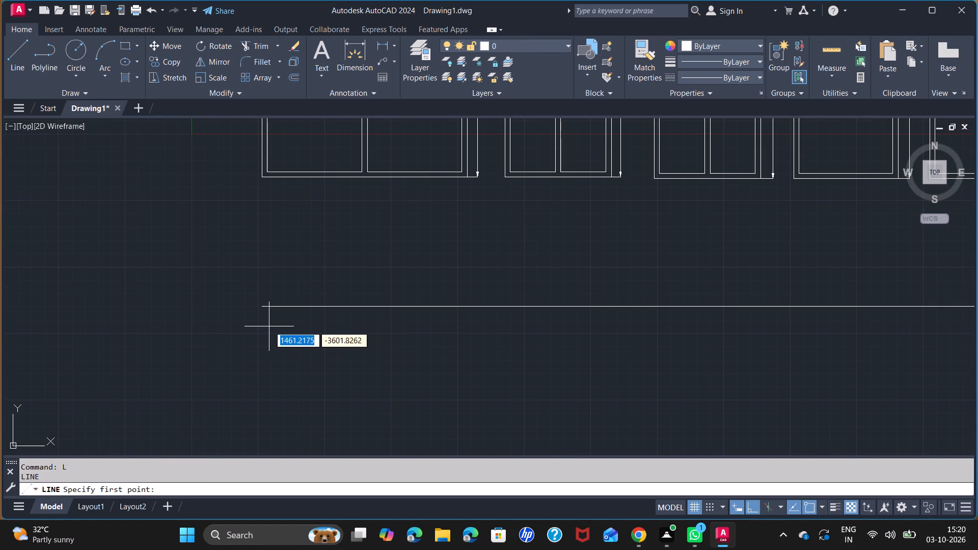
{"action": "left_click", "coordinate": [258, 305]}
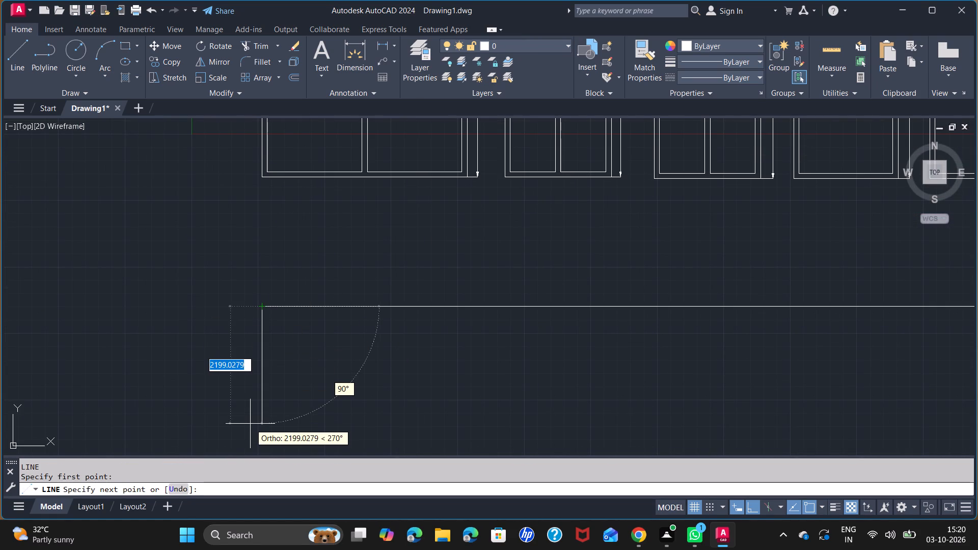
{"action": "type", "text": "3050"}
{"action": "key", "text": "Return"}
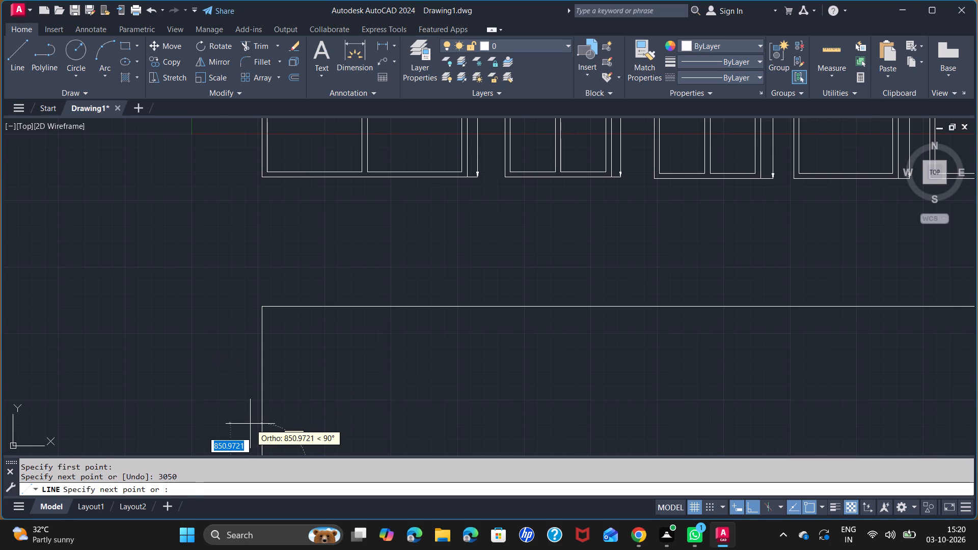
{"action": "type", "text": "21"}
{"action": "type", "text": "35"}
{"action": "key", "text": "Return"}
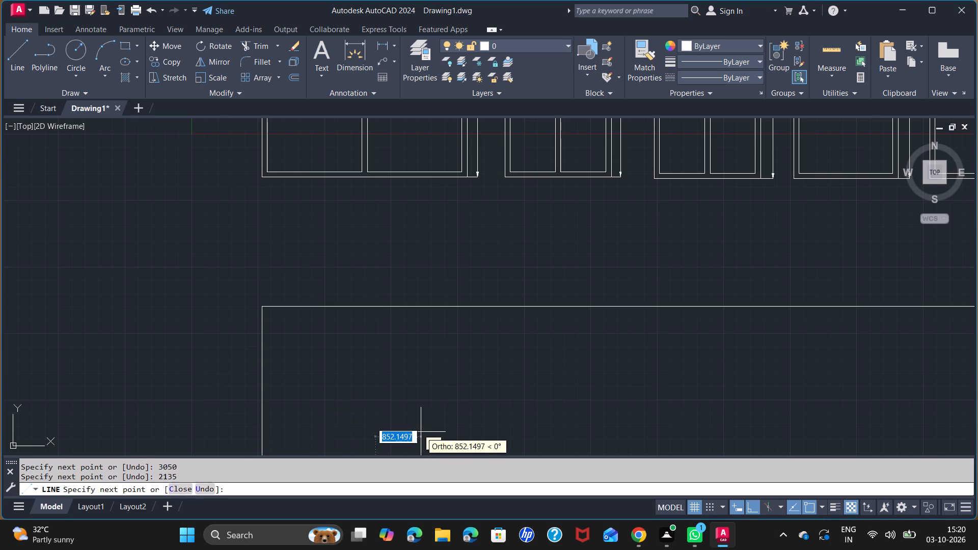
{"action": "scroll", "coordinate": [442, 402], "scroll_direction": "down", "scroll_amount": 2}
{"action": "middle_click_drag", "start_coordinate": [457, 406], "coordinate": [434, 326]}
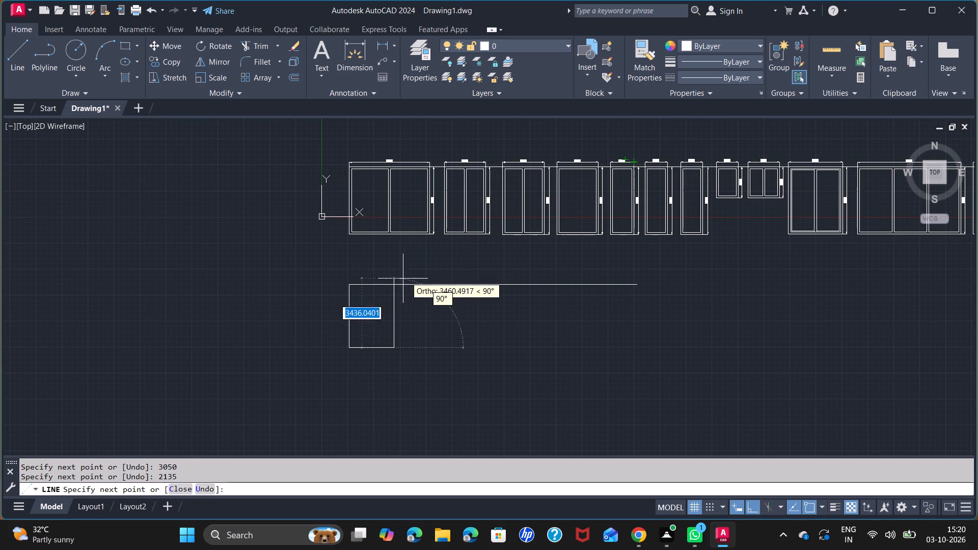
{"action": "scroll", "coordinate": [398, 283], "scroll_direction": "up", "scroll_amount": 2}
{"action": "left_click", "coordinate": [381, 288]}
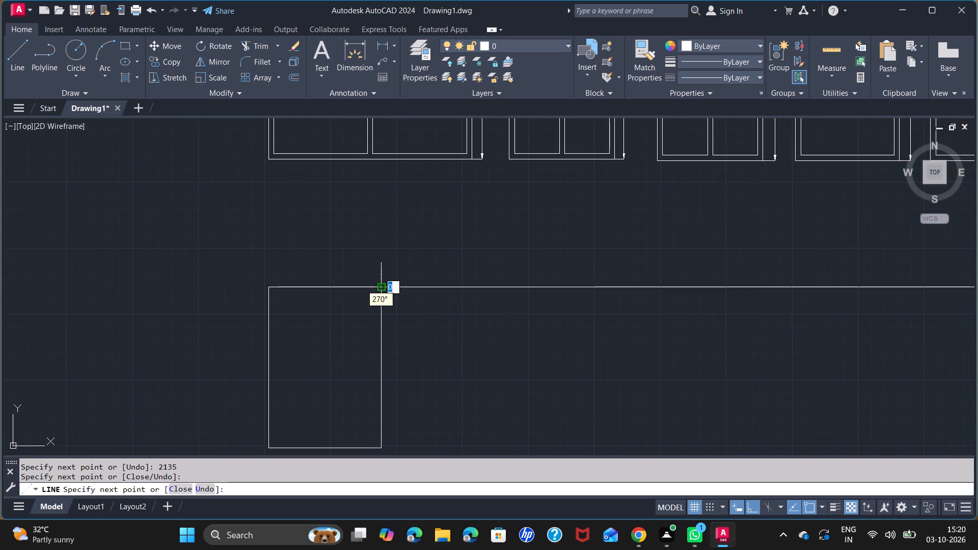
{"action": "key", "text": "space"}
{"action": "scroll", "coordinate": [348, 297], "scroll_direction": "down", "scroll_amount": 1}
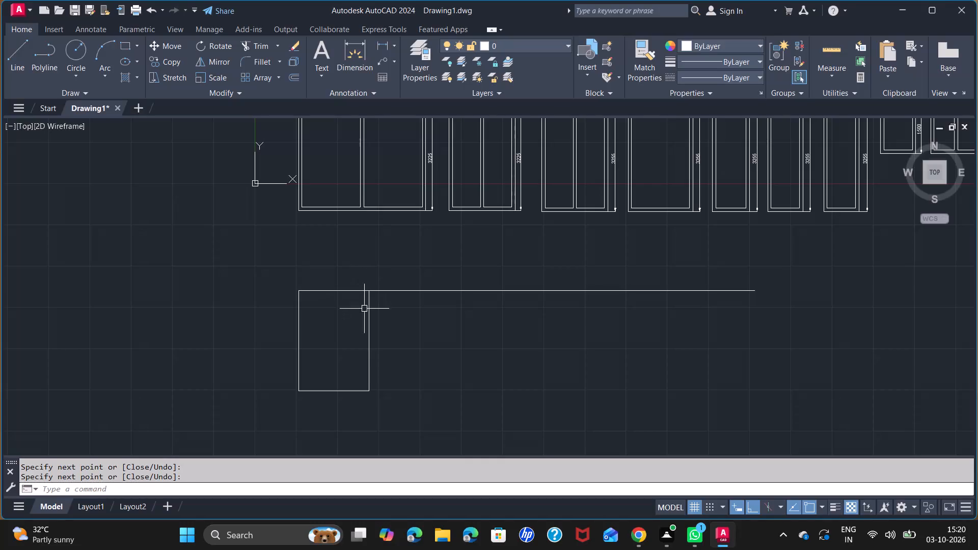
Offset the new window's left, top, right and bottom outline lines inward by 100 to form the frame.
{"action": "key", "text": "o"}
{"action": "key", "text": "f"}
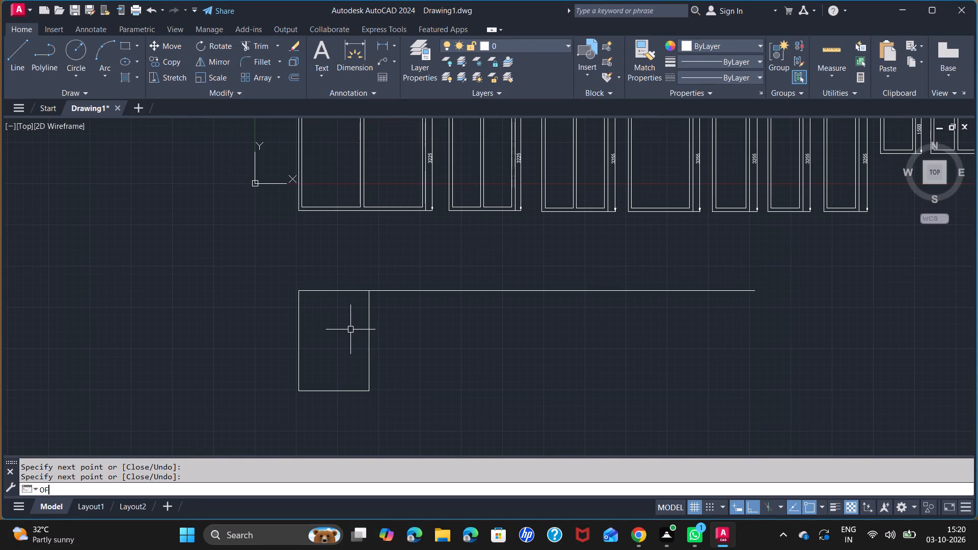
{"action": "key", "text": "space"}
{"action": "key", "text": "1"}
{"action": "type", "text": "00"}
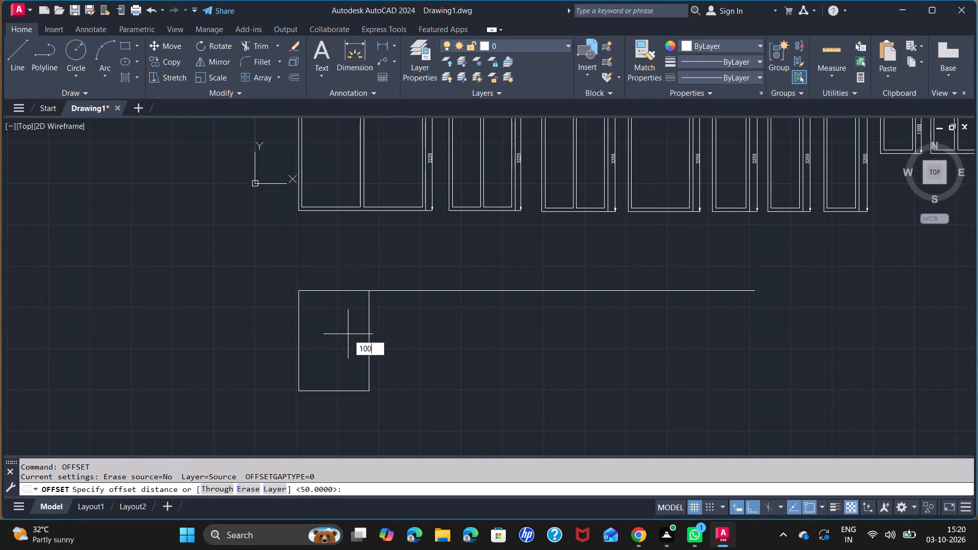
{"action": "key", "text": "Return"}
{"action": "scroll", "coordinate": [297, 340], "scroll_direction": "up", "scroll_amount": 2}
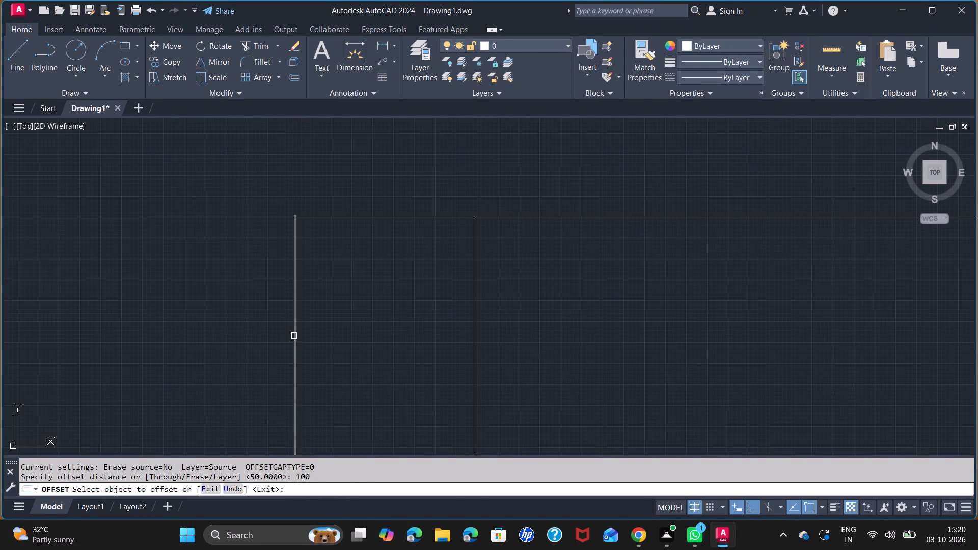
{"action": "left_click", "coordinate": [294, 336]}
{"action": "left_click", "coordinate": [348, 347]}
{"action": "left_click", "coordinate": [364, 217]}
{"action": "left_click", "coordinate": [363, 231]}
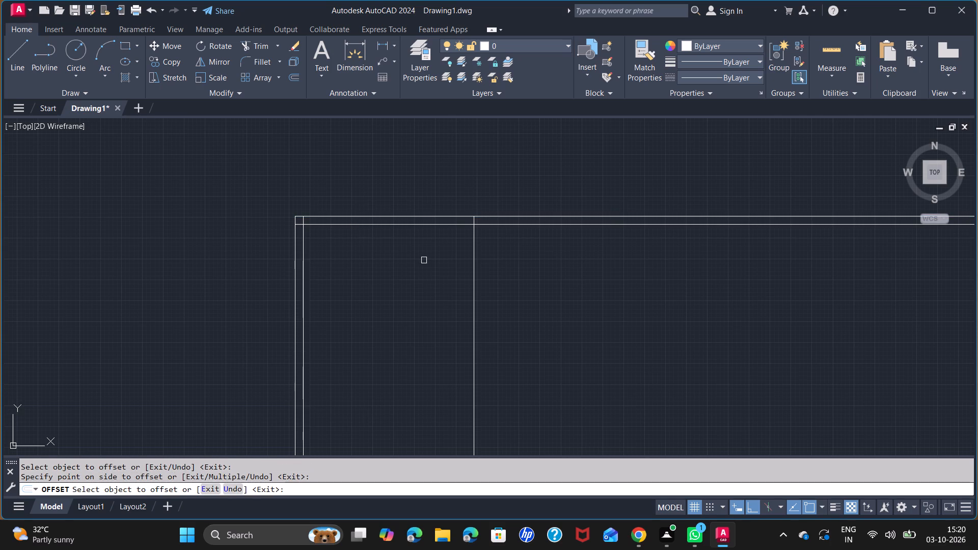
{"action": "left_click", "coordinate": [475, 291]}
{"action": "left_click", "coordinate": [444, 299]}
{"action": "middle_click_drag", "start_coordinate": [412, 371], "coordinate": [409, 249]}
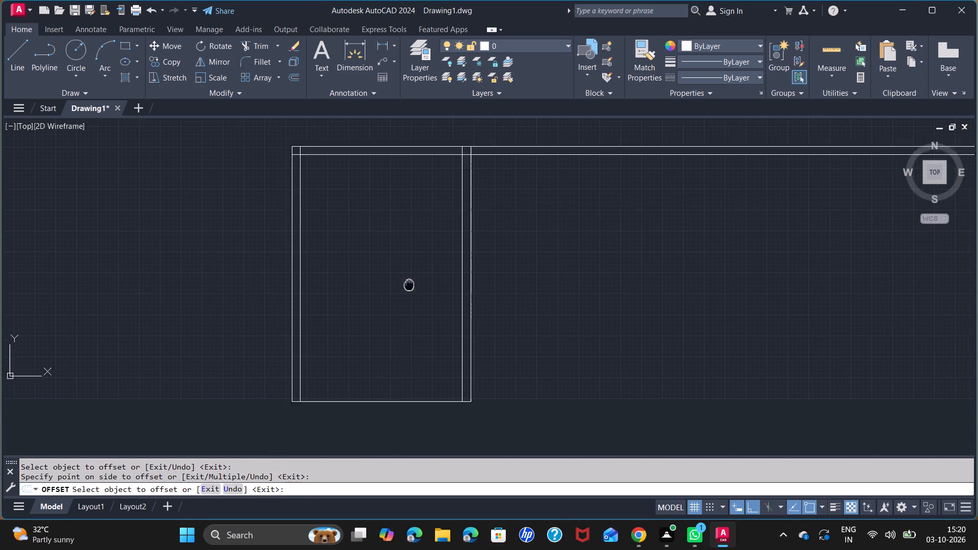
{"action": "middle_click_drag", "start_coordinate": [409, 249], "coordinate": [409, 242]}
{"action": "left_click", "coordinate": [412, 339]}
{"action": "left_click", "coordinate": [411, 324]}
{"action": "left_click", "coordinate": [410, 343]}
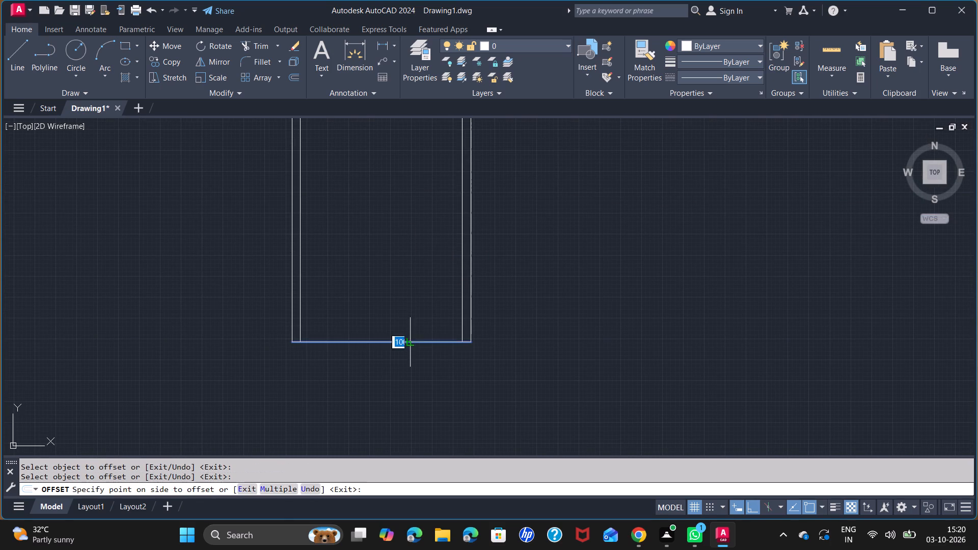
{"action": "left_click", "coordinate": [416, 326]}
{"action": "key", "text": "space"}
Trim the overlapping offset lines at all four corners of the new window's inner frame.
{"action": "type", "text": "TR"}
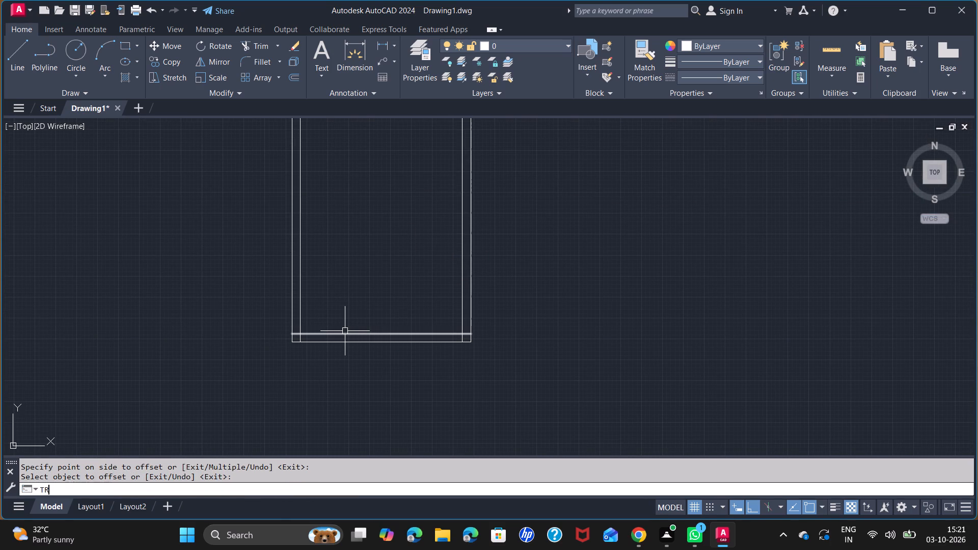
{"action": "key", "text": "Return"}
{"action": "scroll", "coordinate": [312, 338], "scroll_direction": "up", "scroll_amount": 1}
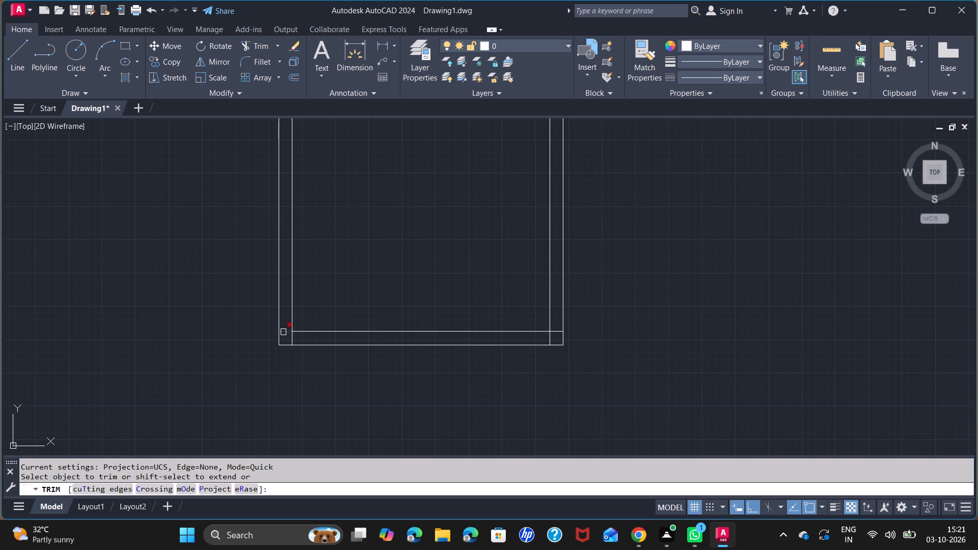
{"action": "left_click", "coordinate": [283, 332]}
{"action": "left_click", "coordinate": [291, 339]}
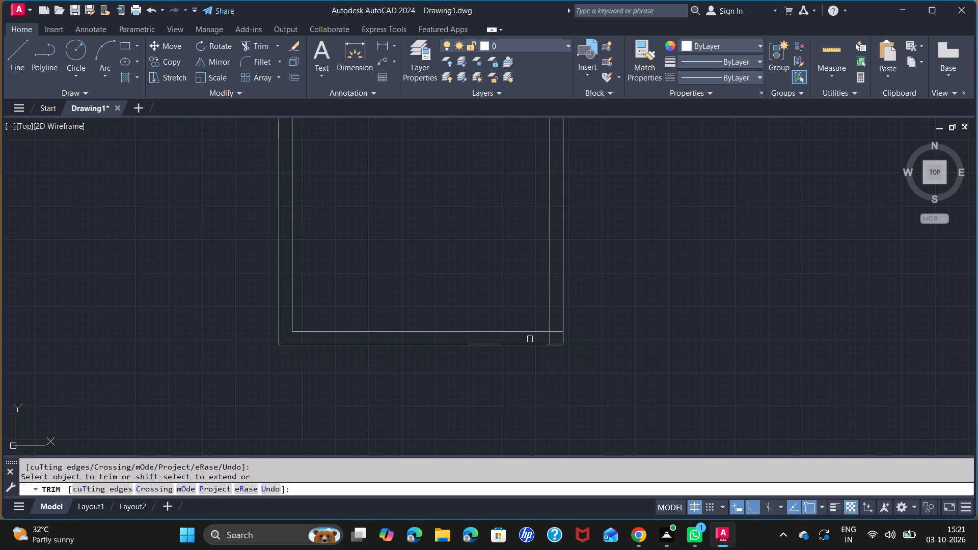
{"action": "left_click", "coordinate": [549, 338]}
{"action": "left_click", "coordinate": [556, 334]}
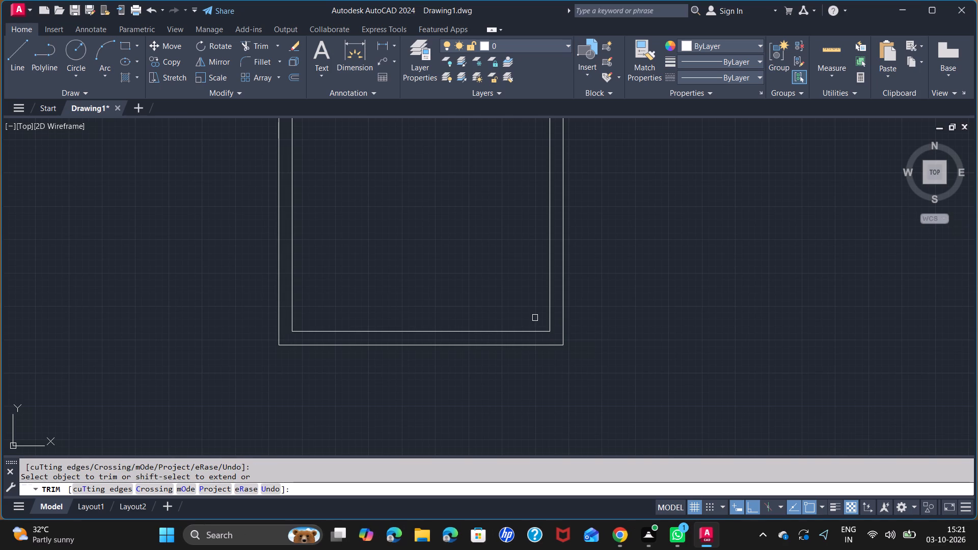
{"action": "middle_click_drag", "start_coordinate": [454, 216], "coordinate": [463, 471]}
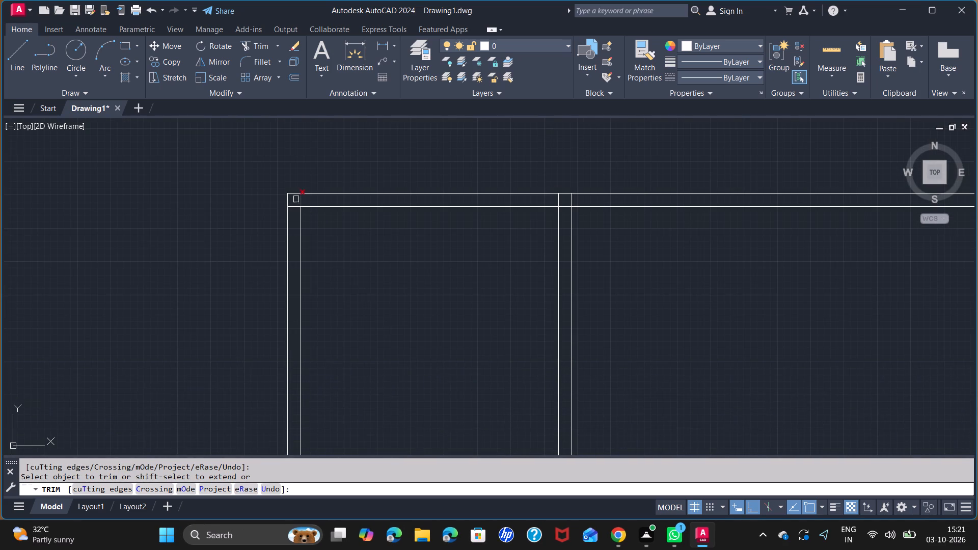
{"action": "scroll", "coordinate": [295, 197], "scroll_direction": "up", "scroll_amount": 1}
{"action": "left_click", "coordinate": [303, 200]}
{"action": "left_click", "coordinate": [288, 215]}
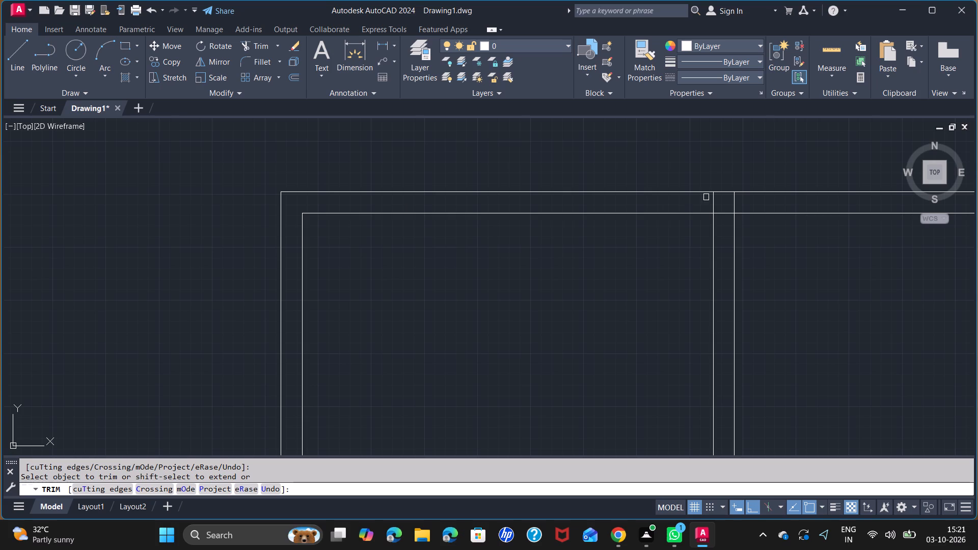
{"action": "left_click", "coordinate": [716, 203]}
{"action": "left_click", "coordinate": [723, 214]}
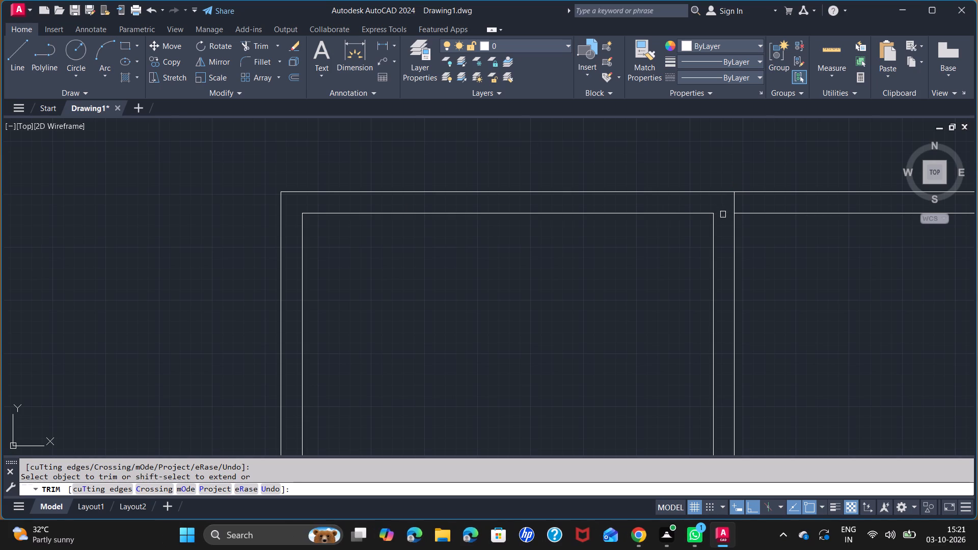
{"action": "scroll", "coordinate": [584, 237], "scroll_direction": "down", "scroll_amount": 2}
{"action": "key", "text": "space"}
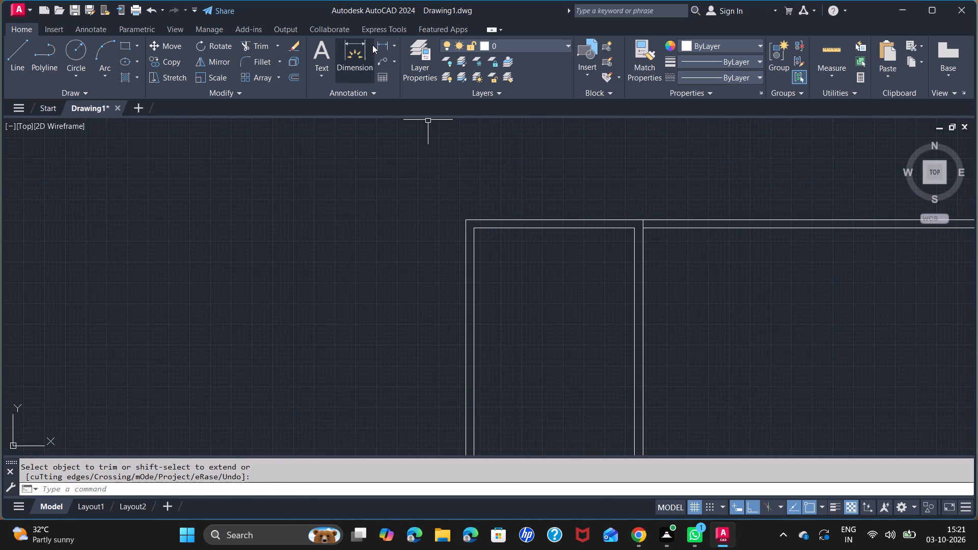
Add a linear dimension for the second row's first window width, placed just above its top line.
{"action": "left_click", "coordinate": [372, 45]}
{"action": "left_click", "coordinate": [385, 44]}
{"action": "left_click", "coordinate": [467, 222]}
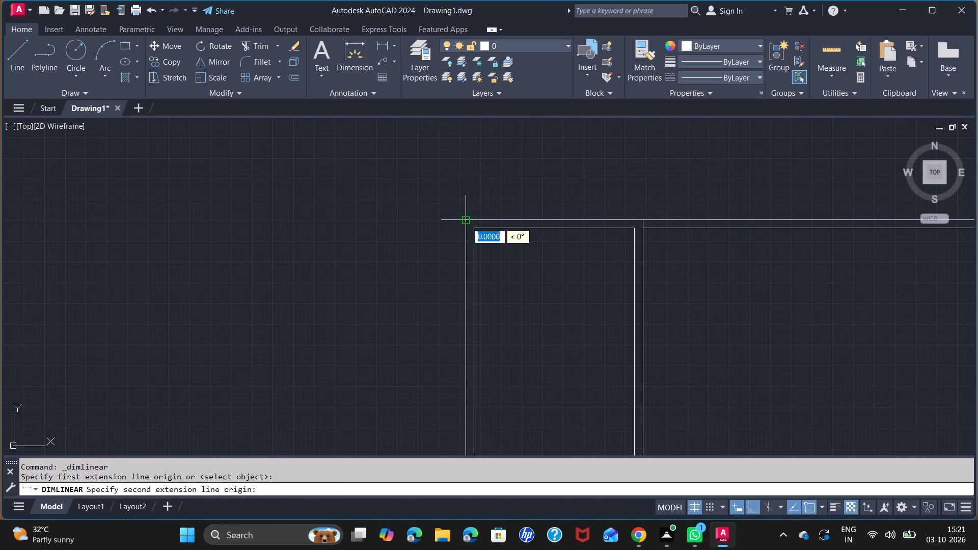
{"action": "left_click", "coordinate": [645, 222]}
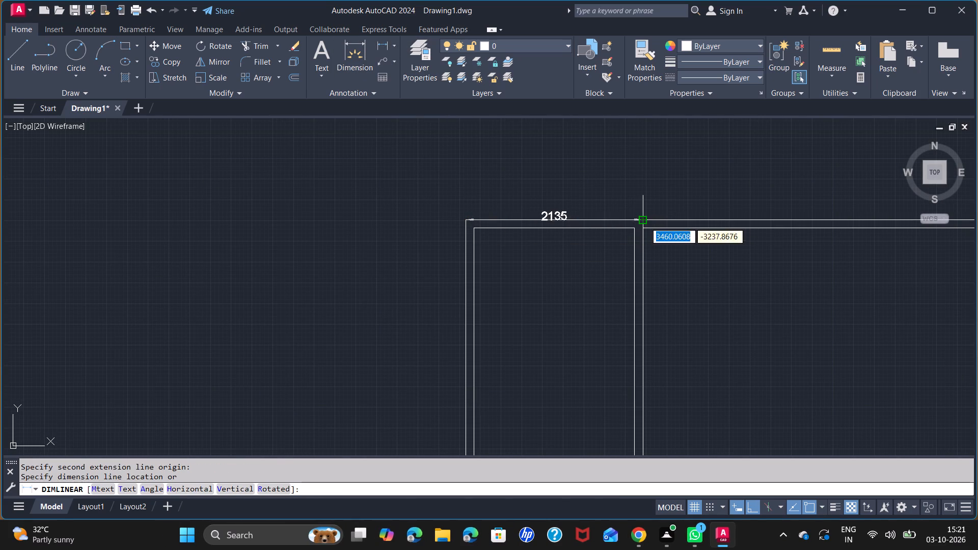
{"action": "left_click", "coordinate": [646, 200]}
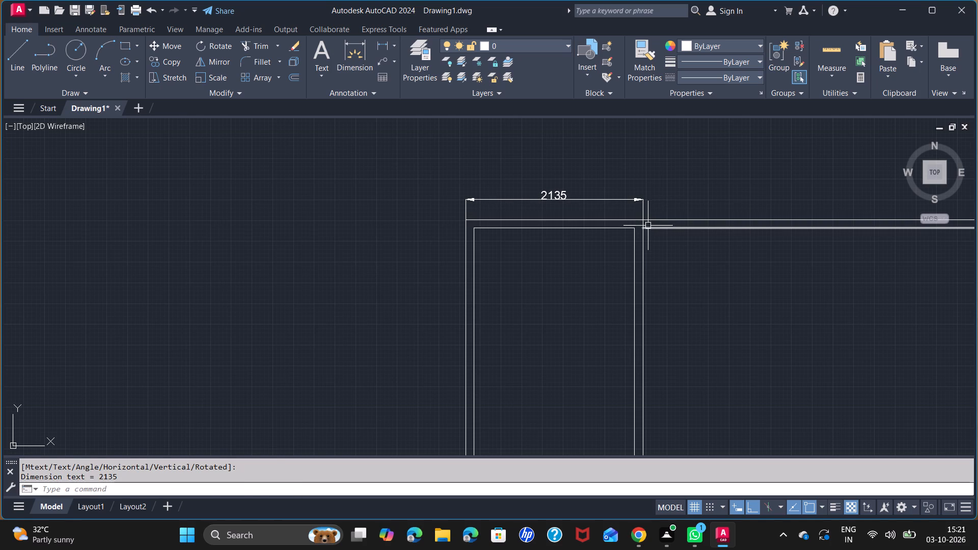
Add a vertical linear dimension for the same window's height, placed just outside its right edge.
{"action": "key", "text": "space"}
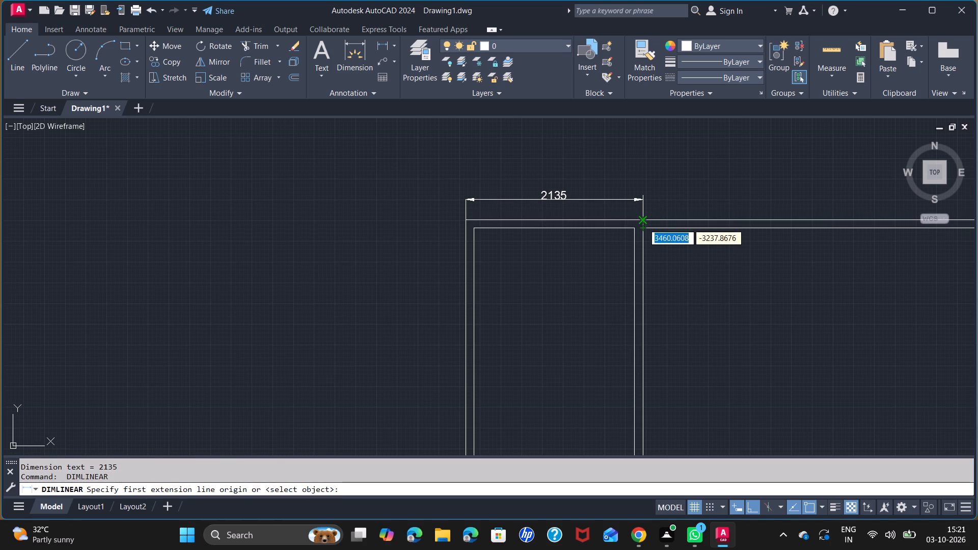
{"action": "left_click", "coordinate": [643, 224]}
{"action": "scroll", "coordinate": [645, 302], "scroll_direction": "down", "scroll_amount": 3}
{"action": "middle_click_drag", "start_coordinate": [645, 311], "coordinate": [632, 256]}
{"action": "scroll", "coordinate": [632, 284], "scroll_direction": "up", "scroll_amount": 4}
{"action": "left_click", "coordinate": [608, 315]}
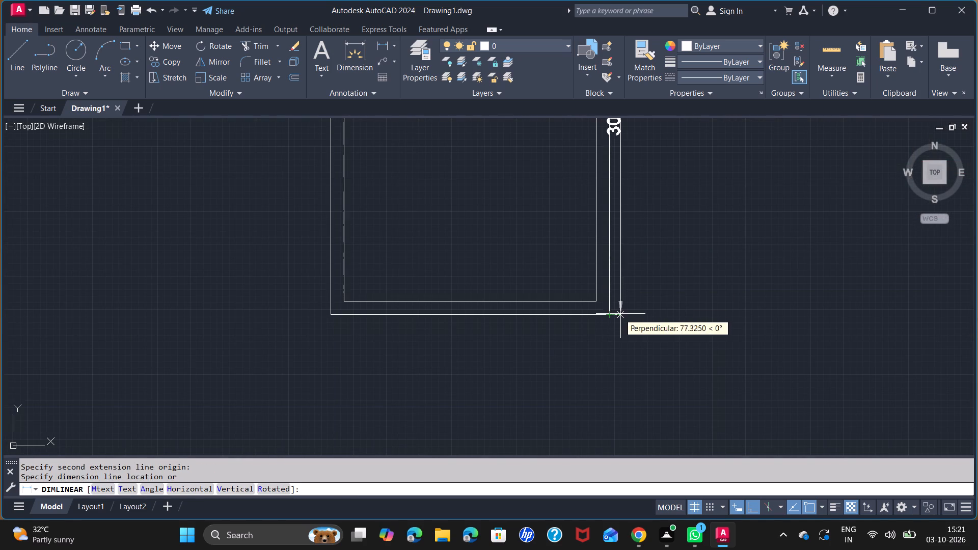
{"action": "left_click", "coordinate": [635, 315]}
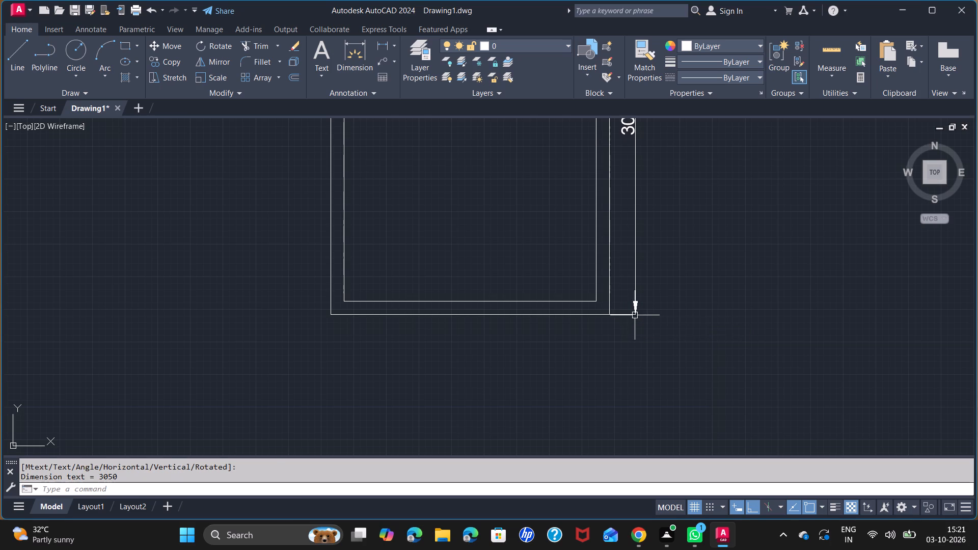
{"action": "scroll", "coordinate": [569, 201], "scroll_direction": "down", "scroll_amount": 2}
{"action": "middle_click_drag", "start_coordinate": [569, 201], "coordinate": [410, 315]}
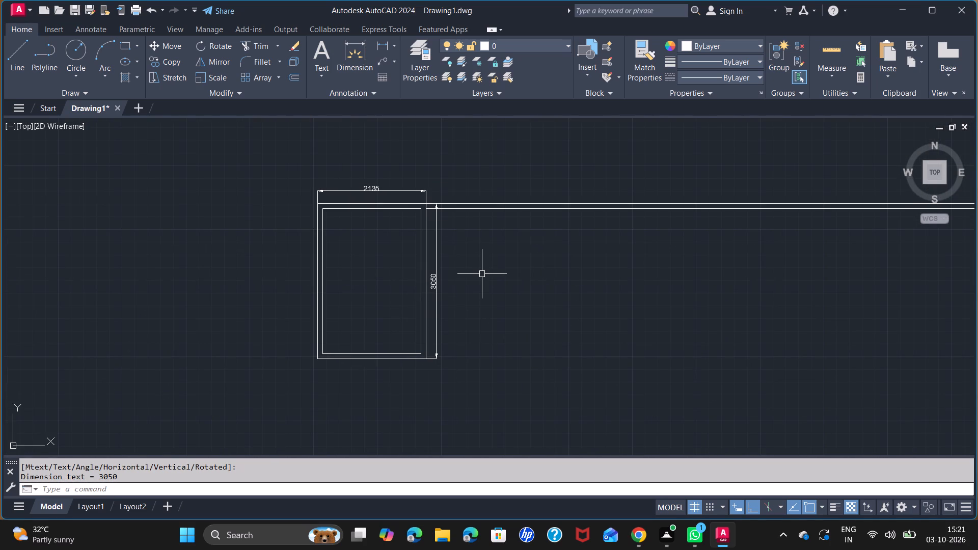
{"action": "key", "text": "space"}
{"action": "key", "text": "space"}
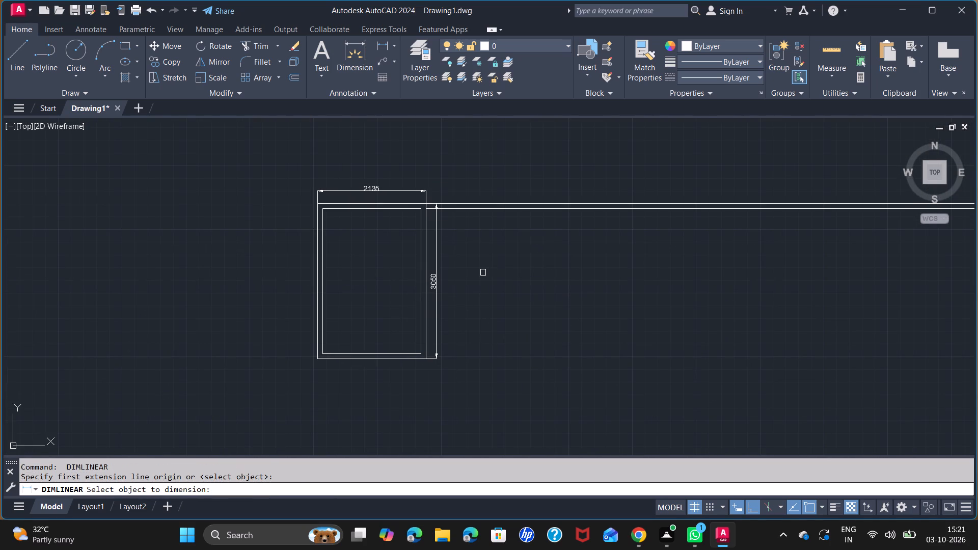
{"action": "key", "text": "Escape"}
{"action": "key", "text": "Escape"}
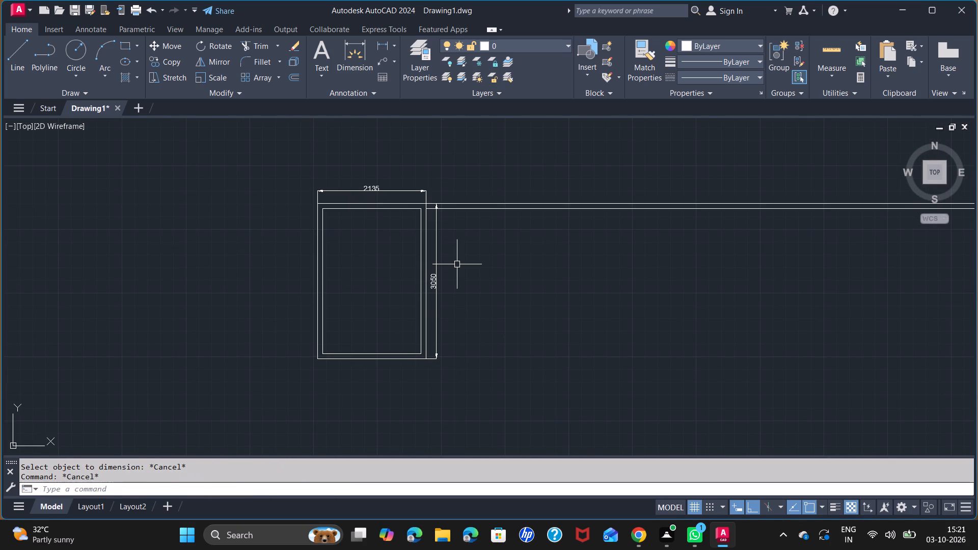
Draw the second window's outline, 2745 high and 2025 wide, hanging from the top line about 593 right of the first window.
{"action": "key", "text": "l"}
{"action": "key", "text": "Return"}
{"action": "scroll", "coordinate": [454, 203], "scroll_direction": "up", "scroll_amount": 1}
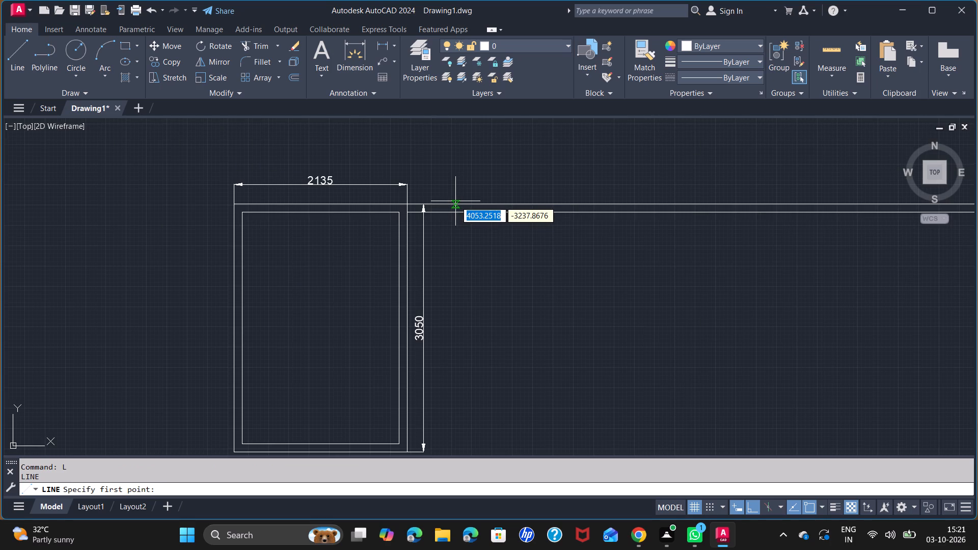
{"action": "left_click", "coordinate": [455, 204]}
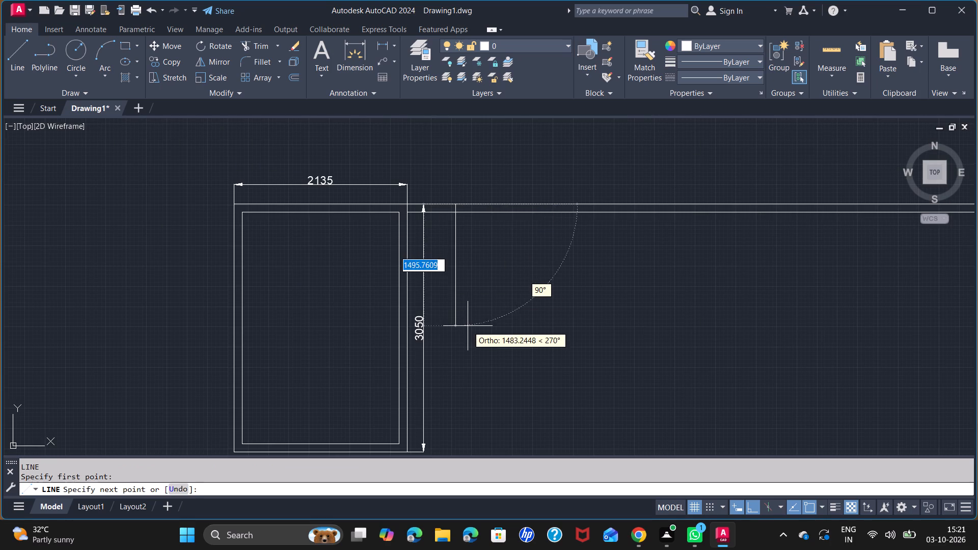
{"action": "middle_click_drag", "start_coordinate": [466, 335], "coordinate": [448, 278]}
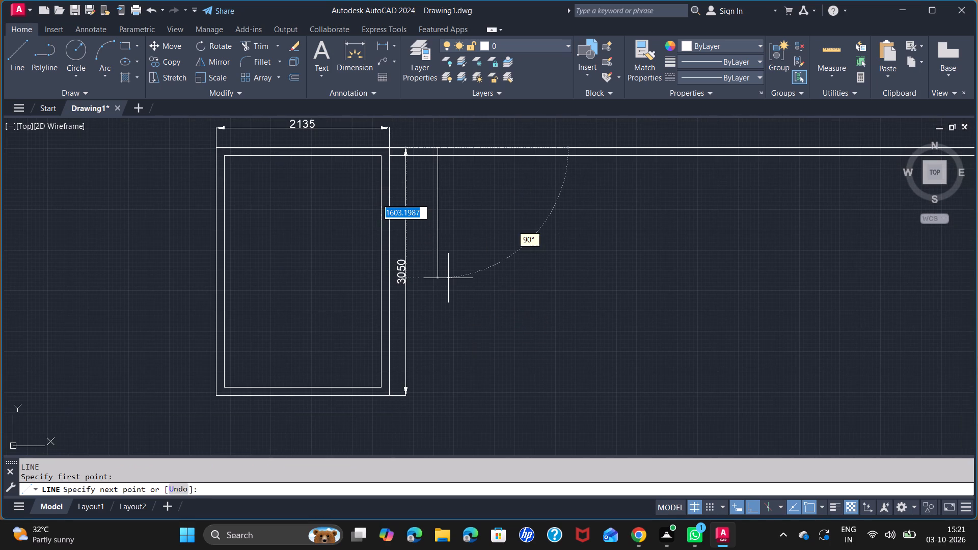
{"action": "type", "text": "2745"}
{"action": "key", "text": "Return"}
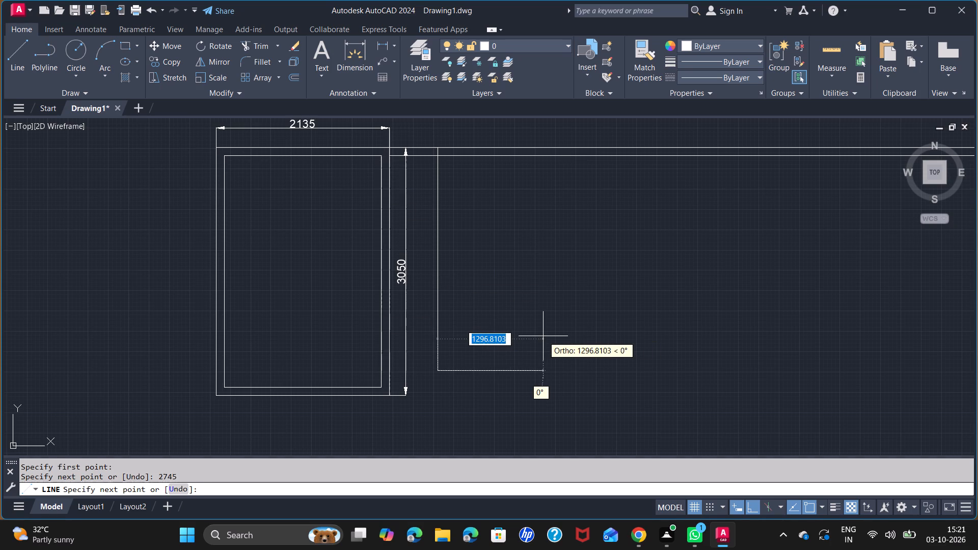
{"action": "type", "text": "2025"}
{"action": "key", "text": "Return"}
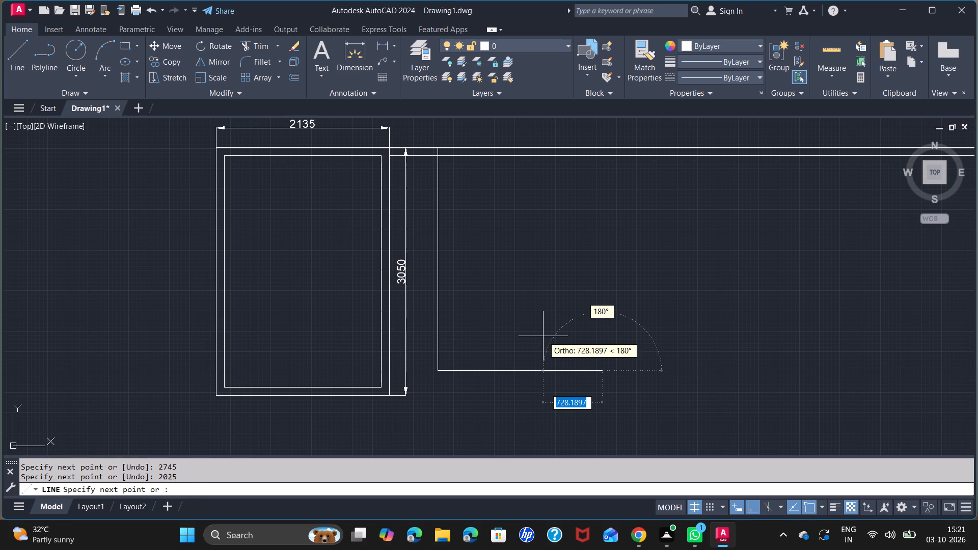
{"action": "left_click", "coordinate": [604, 145]}
{"action": "key", "text": "space"}
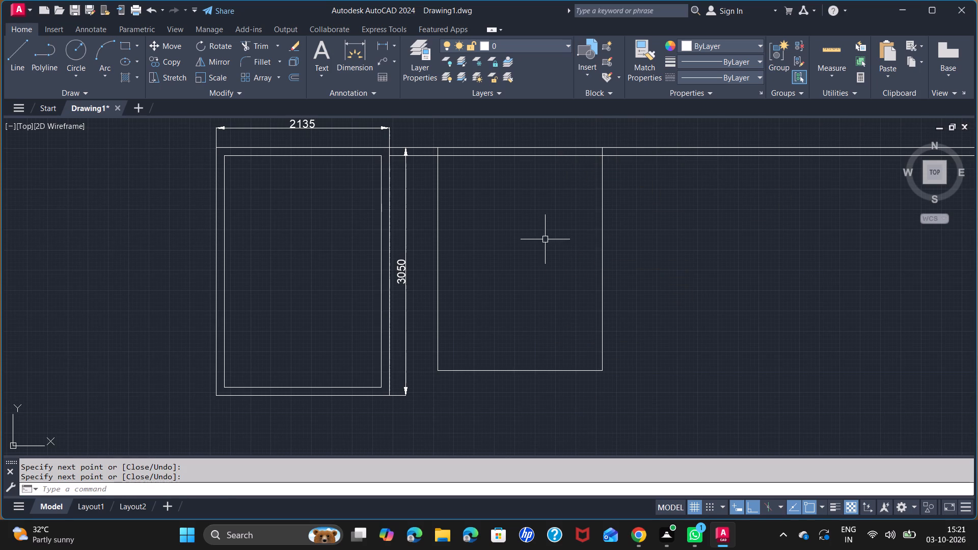
Offset the second window's left, bottom and right outline lines inward by 100 to form its frame.
{"action": "middle_click_drag", "start_coordinate": [493, 233], "coordinate": [463, 253]}
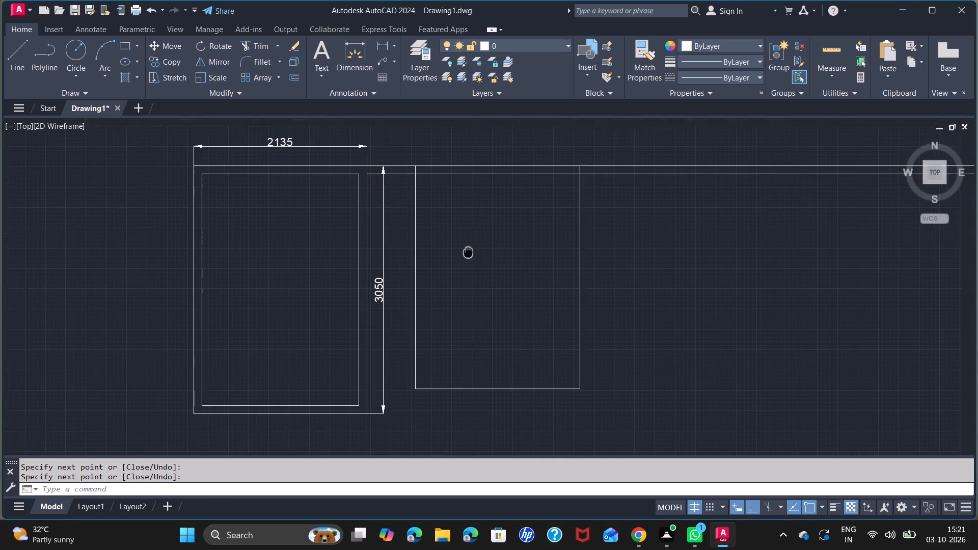
{"action": "middle_click_drag", "start_coordinate": [463, 253], "coordinate": [446, 255]}
{"action": "key", "text": "o"}
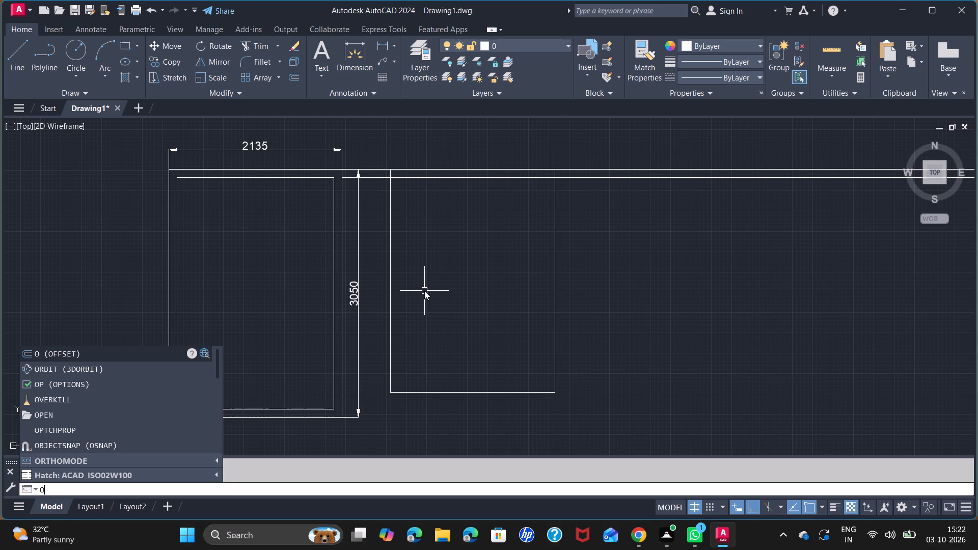
{"action": "key", "text": "f"}
{"action": "key", "text": "Return"}
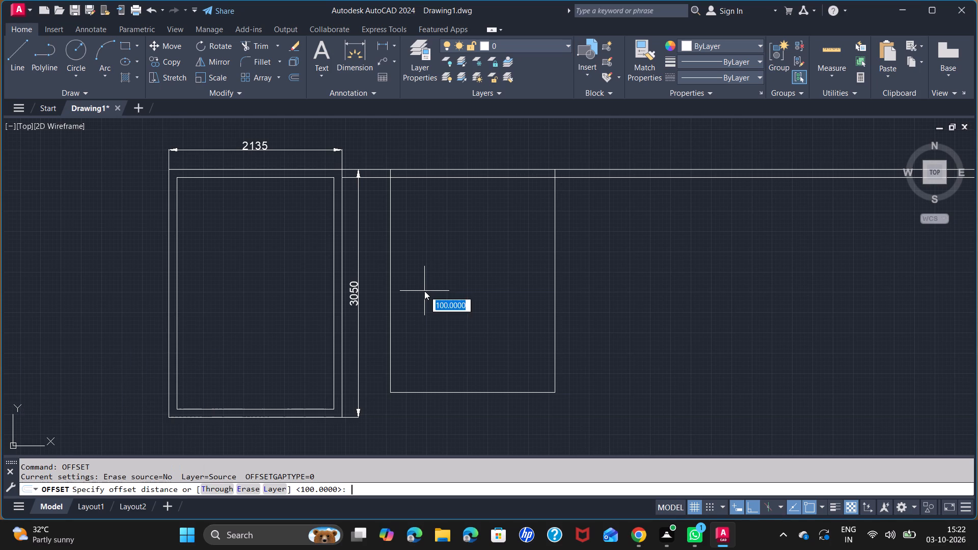
{"action": "type", "text": "100"}
{"action": "key", "text": "Return"}
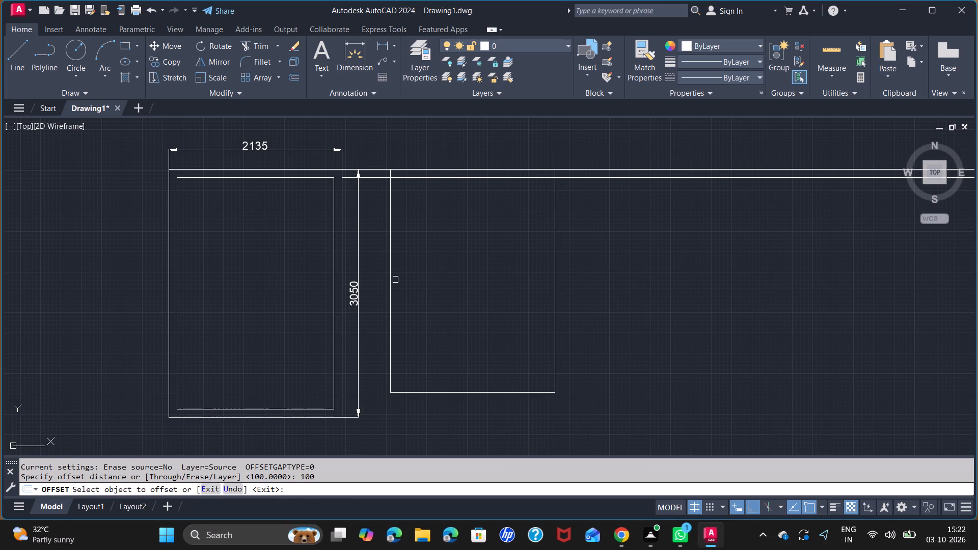
{"action": "left_click", "coordinate": [392, 278]}
{"action": "left_click", "coordinate": [403, 285]}
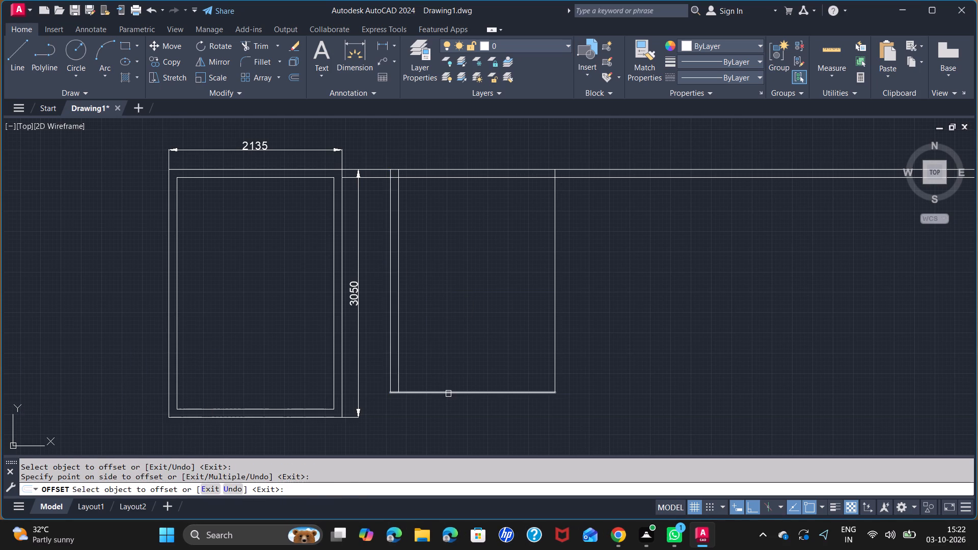
{"action": "left_click", "coordinate": [448, 394]}
{"action": "left_click", "coordinate": [450, 381]}
{"action": "left_click", "coordinate": [555, 350]}
{"action": "left_click", "coordinate": [544, 350]}
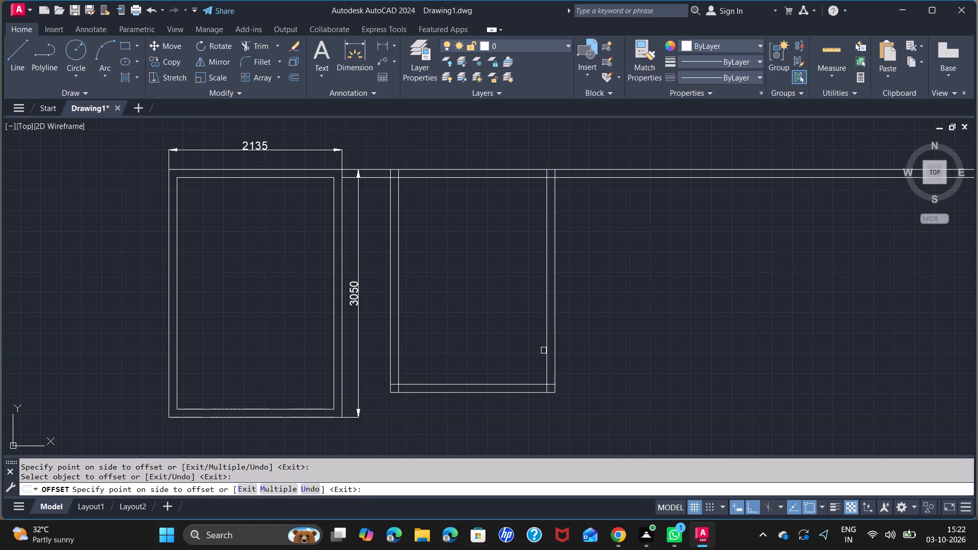
{"action": "key", "text": "space"}
Draw a vertical centre line in the second window from the inner bottom frame line to the inner top line.
{"action": "key", "text": "l"}
{"action": "key", "text": "Return"}
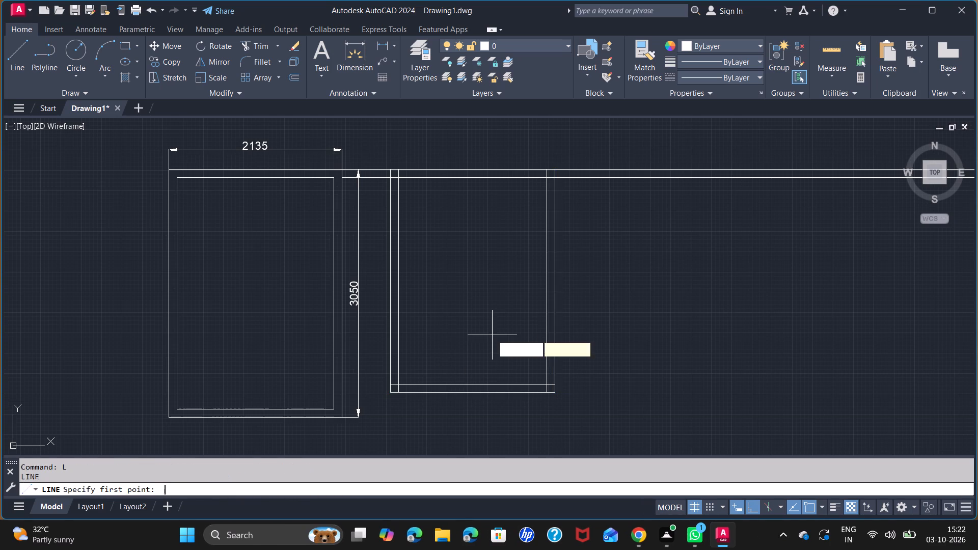
{"action": "left_click", "coordinate": [473, 383]}
{"action": "left_click", "coordinate": [474, 176]}
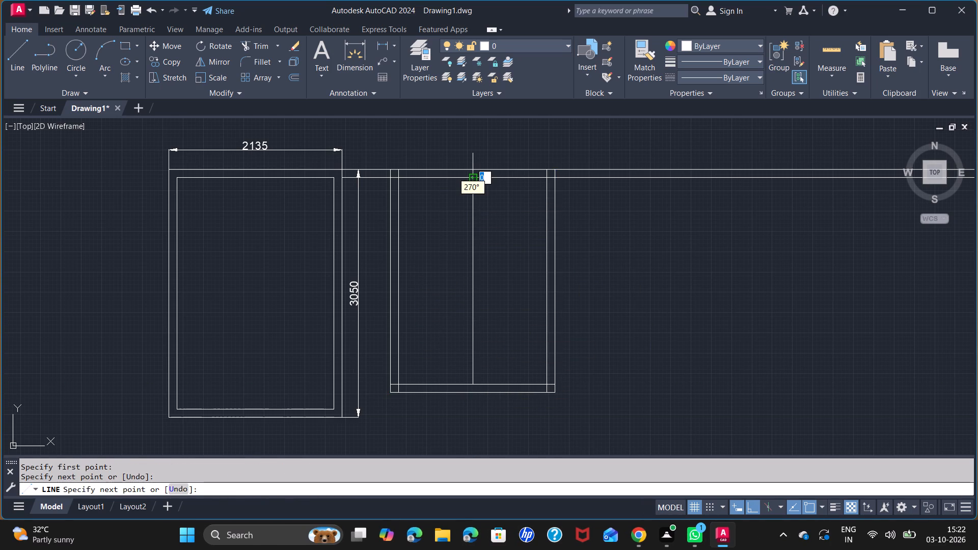
{"action": "key", "text": "space"}
Offset the centre line by 50 to both sides and erase the original line to form the mullion.
{"action": "key", "text": "o"}
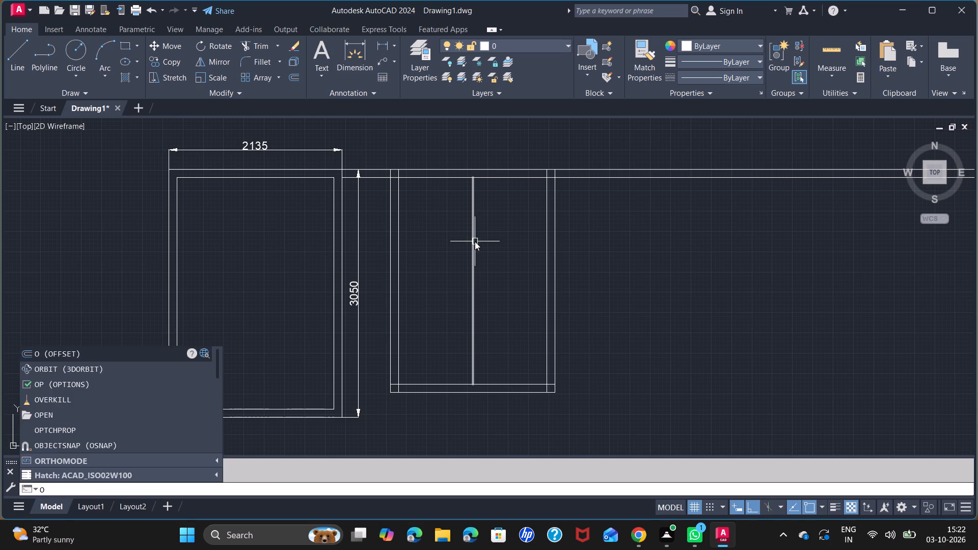
{"action": "key", "text": "f"}
{"action": "key", "text": "Return"}
{"action": "type", "text": "50"}
{"action": "key", "text": "Return"}
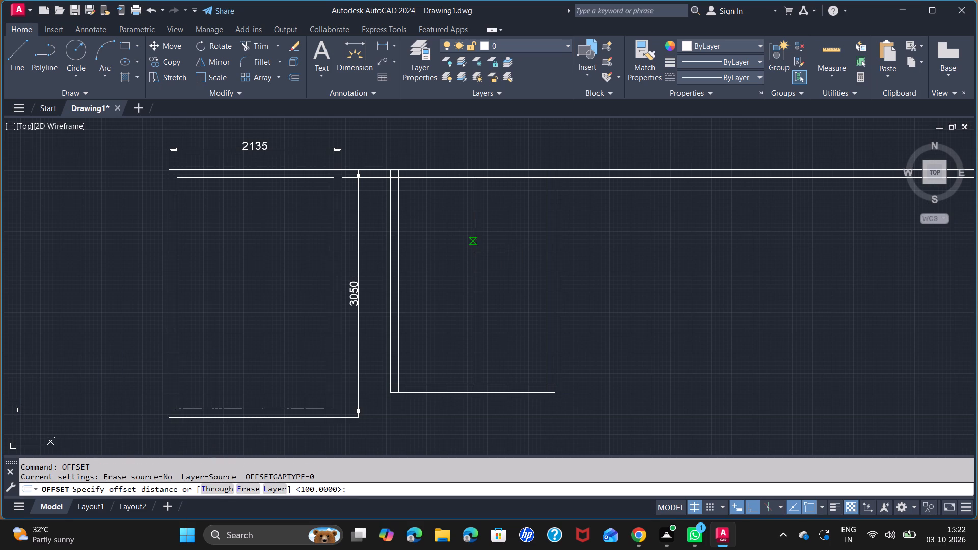
{"action": "left_click", "coordinate": [475, 241]}
{"action": "left_click", "coordinate": [486, 257]}
{"action": "left_click", "coordinate": [471, 253]}
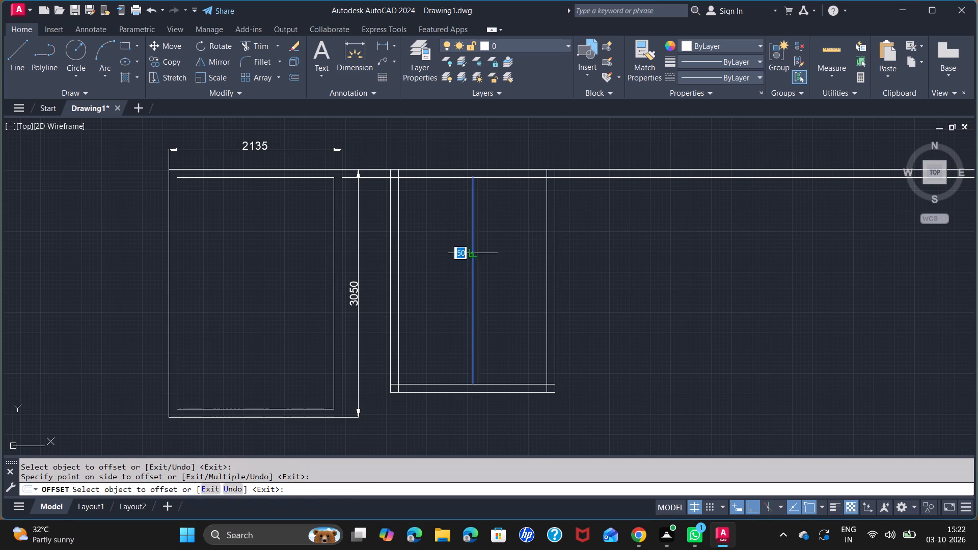
{"action": "left_click", "coordinate": [453, 246]}
{"action": "key", "text": "space"}
{"action": "left_click", "coordinate": [472, 274]}
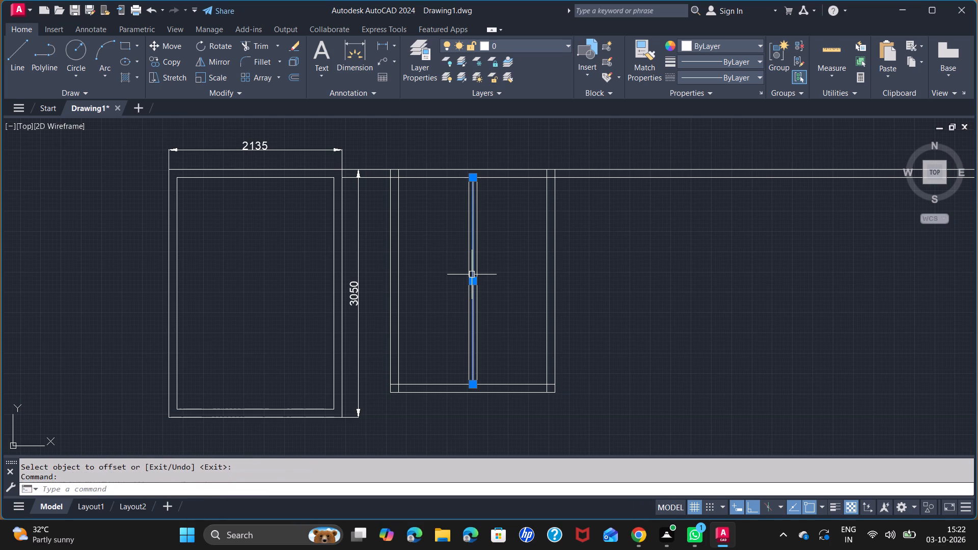
{"action": "key", "text": "Delete"}
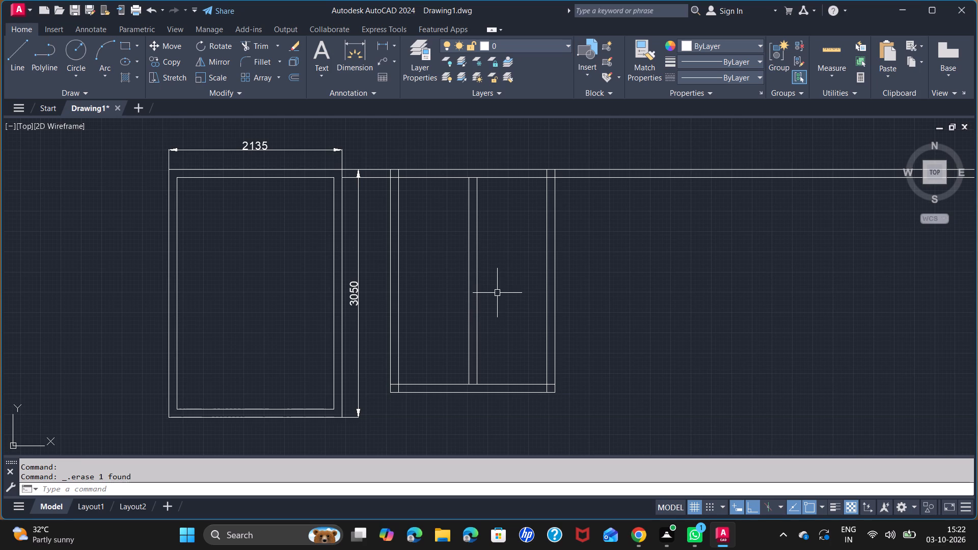
Trim the overlapping frame lines at the second window's two bottom corners and between the mullion lines at the bottom.
{"action": "type", "text": "TR"}
{"action": "key", "text": "Return"}
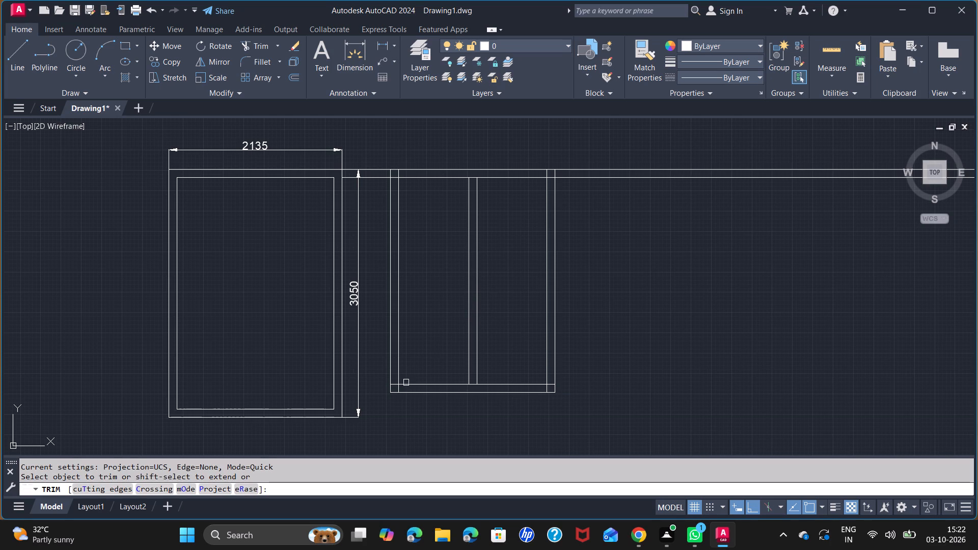
{"action": "scroll", "coordinate": [396, 393], "scroll_direction": "up", "scroll_amount": 2}
{"action": "left_click", "coordinate": [388, 374]}
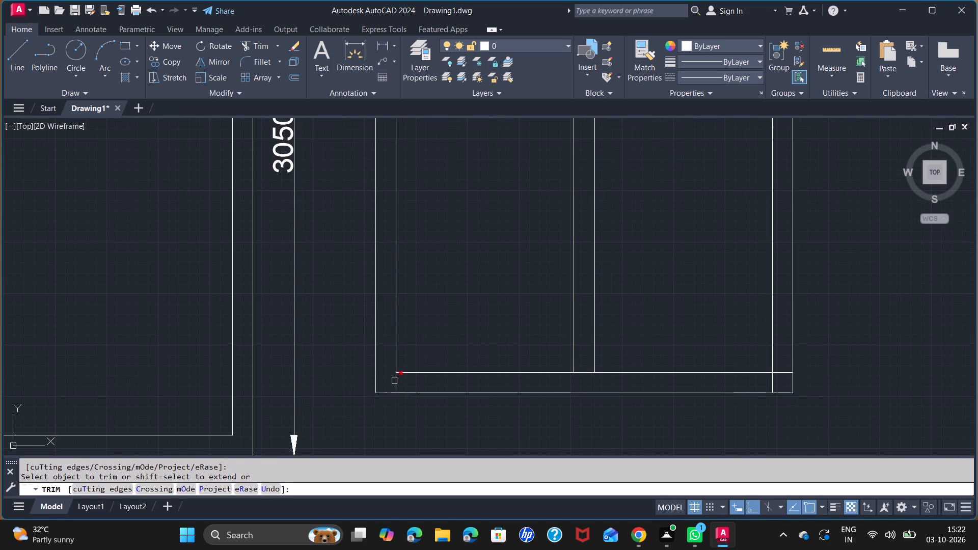
{"action": "left_click", "coordinate": [395, 381]}
{"action": "left_click", "coordinate": [587, 369]}
{"action": "left_click", "coordinate": [584, 378]}
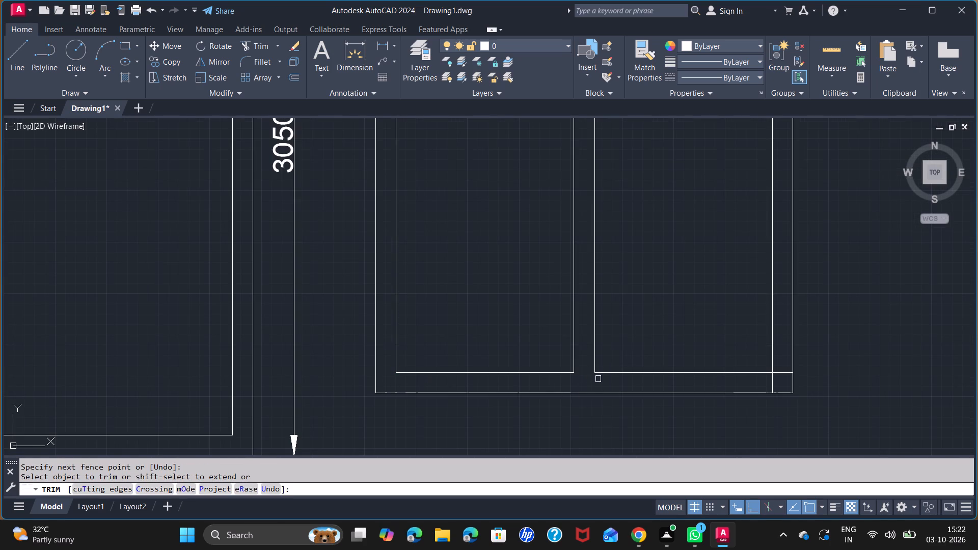
{"action": "left_click", "coordinate": [773, 388]}
{"action": "left_click", "coordinate": [779, 374]}
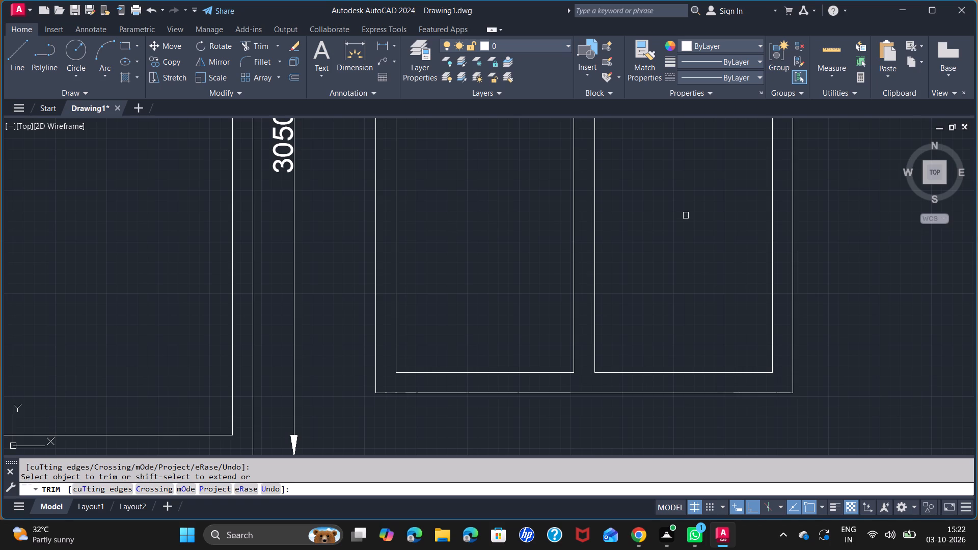
Trim the overlapping frame lines at the second window's top corners, between its mullion lines, and the inner top line between the two windows.
{"action": "middle_click_drag", "start_coordinate": [670, 236], "coordinate": [611, 468]}
{"action": "scroll", "coordinate": [665, 340], "scroll_direction": "down", "scroll_amount": 1}
{"action": "scroll", "coordinate": [703, 158], "scroll_direction": "up", "scroll_amount": 1}
{"action": "left_click", "coordinate": [686, 179]}
{"action": "left_click", "coordinate": [698, 187]}
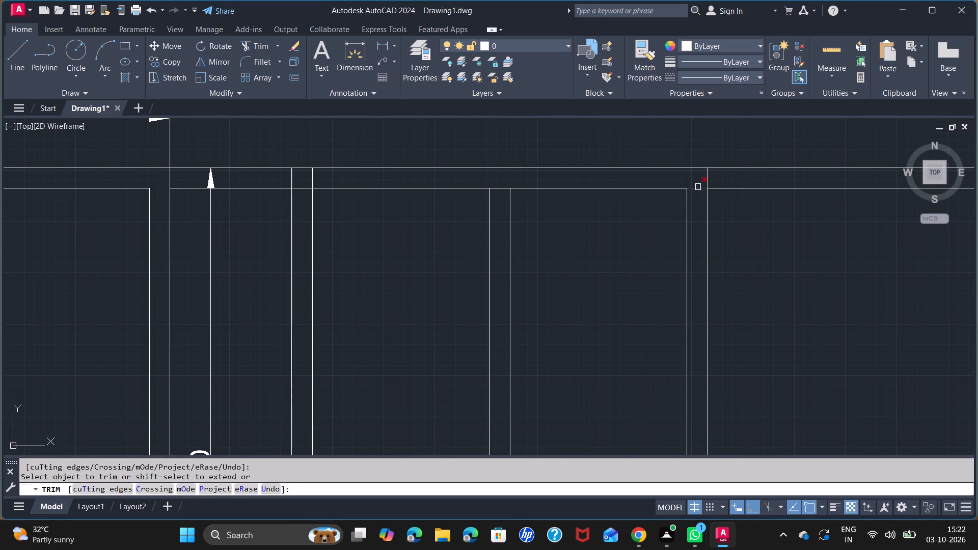
{"action": "left_click", "coordinate": [504, 189]}
{"action": "left_click", "coordinate": [313, 176]}
{"action": "left_click", "coordinate": [306, 189]}
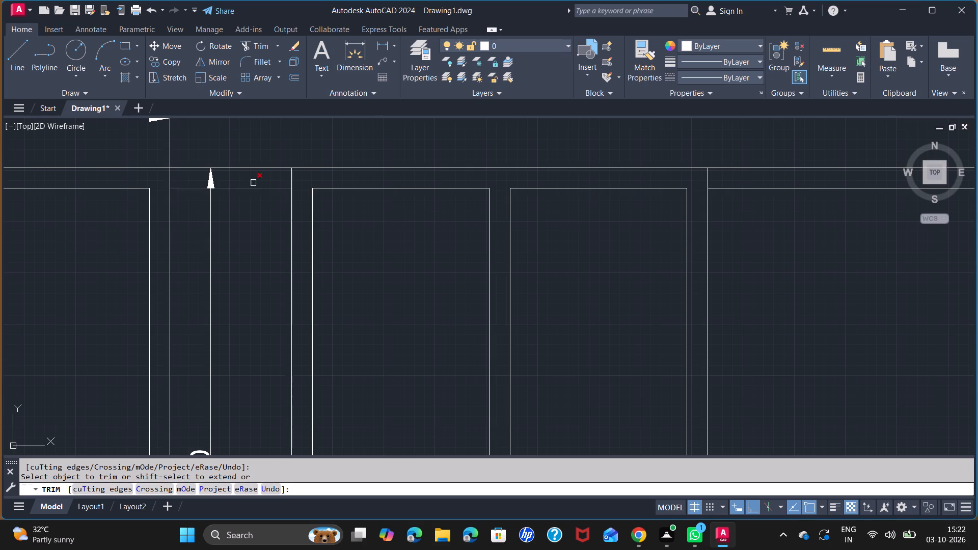
{"action": "left_click", "coordinate": [253, 183]}
{"action": "left_click", "coordinate": [244, 208]}
{"action": "scroll", "coordinate": [320, 203], "scroll_direction": "down", "scroll_amount": 3}
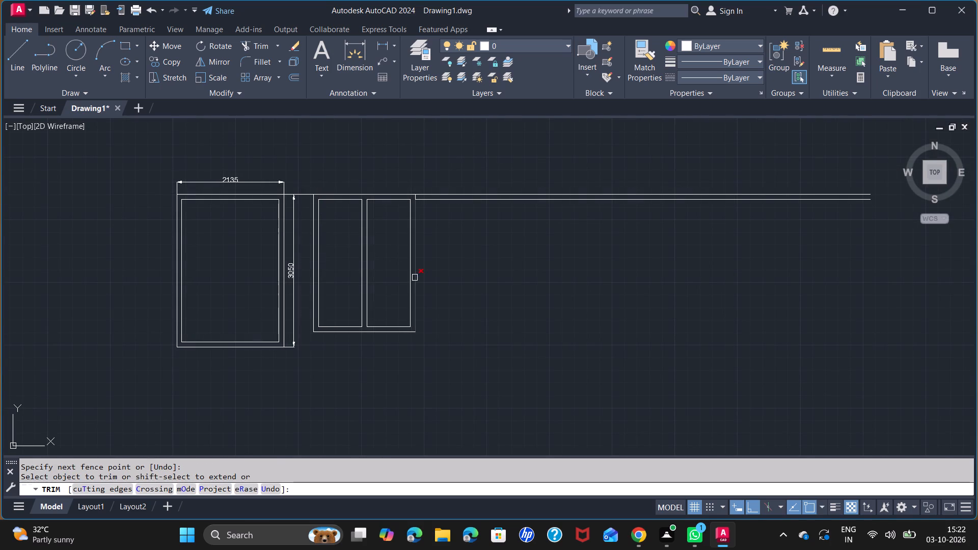
{"action": "key", "text": "space"}
Add linear dimensions for the second window's width above it and its height beside it, in line with the first window's dimensions.
{"action": "scroll", "coordinate": [340, 223], "scroll_direction": "up", "scroll_amount": 1}
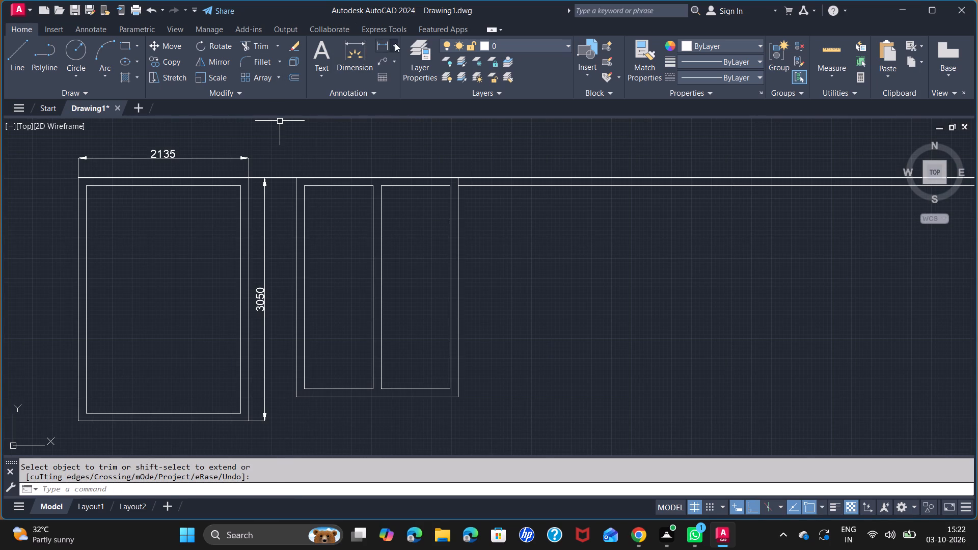
{"action": "left_click", "coordinate": [376, 43]}
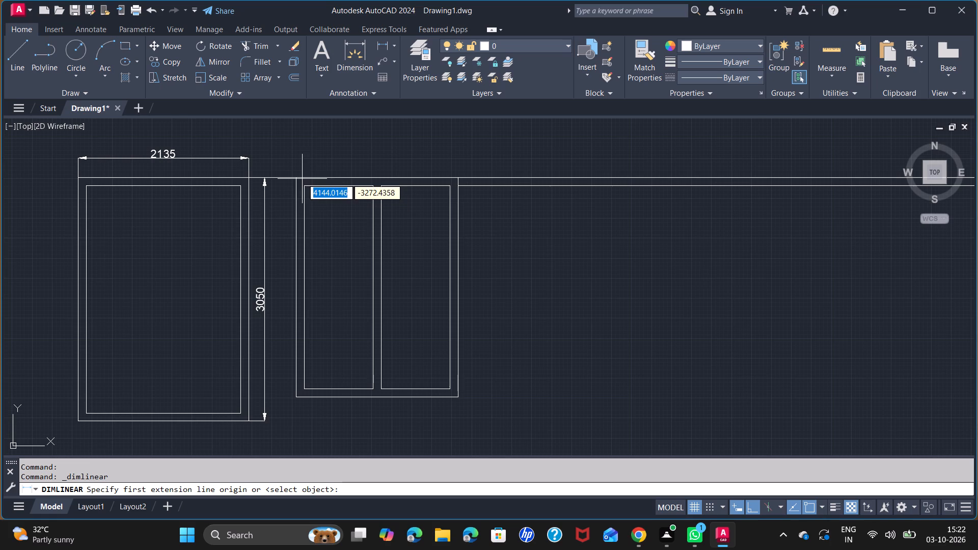
{"action": "left_click", "coordinate": [298, 176]}
{"action": "left_click", "coordinate": [456, 177]}
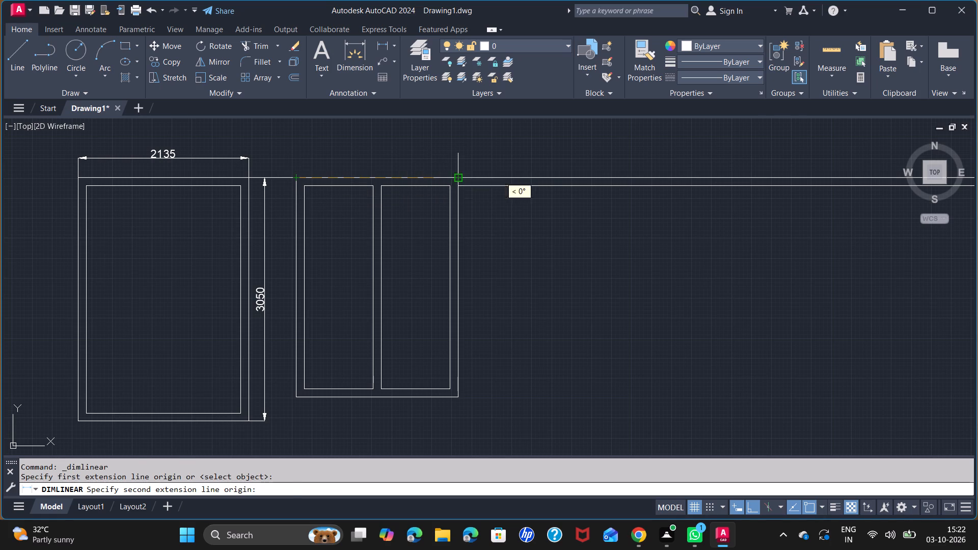
{"action": "left_click", "coordinate": [246, 160]}
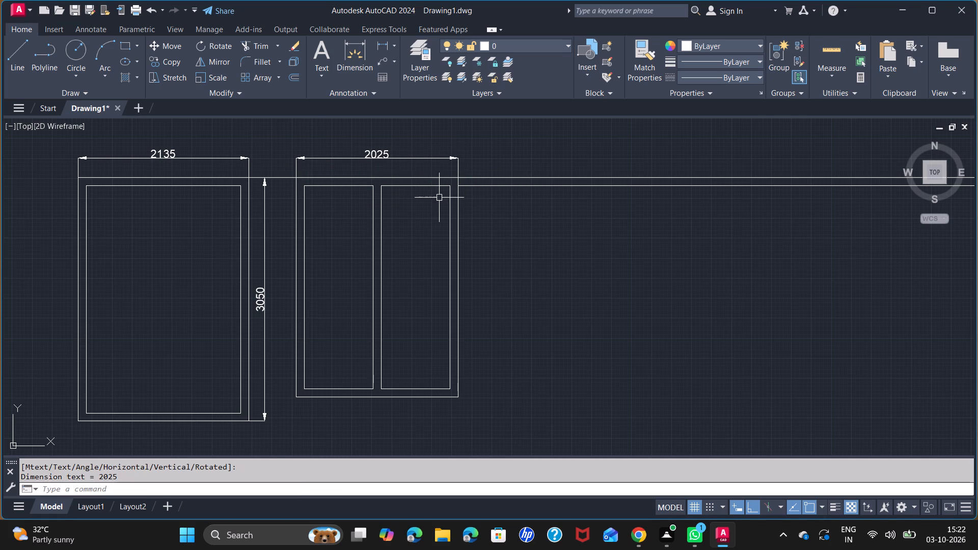
{"action": "key", "text": "space"}
{"action": "left_click", "coordinate": [460, 179]}
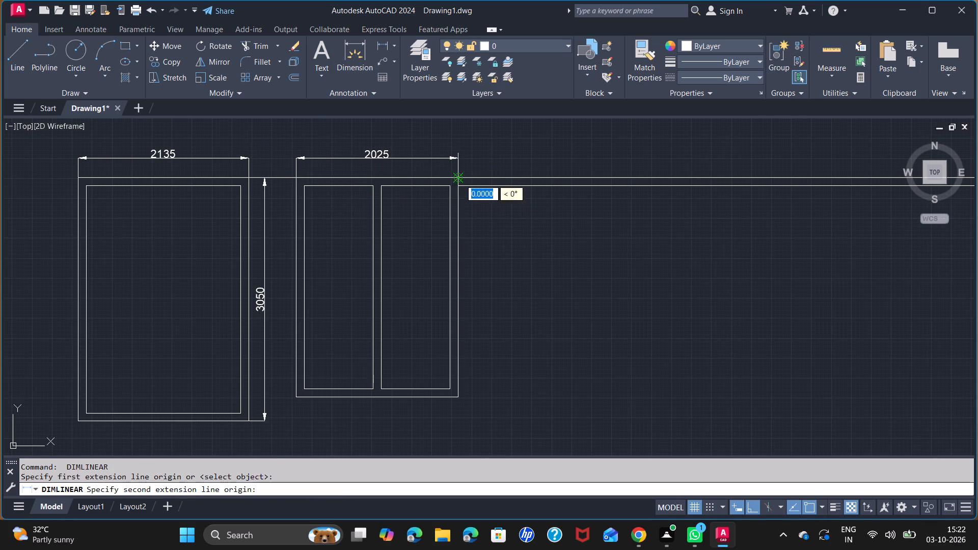
{"action": "left_click", "coordinate": [460, 399]}
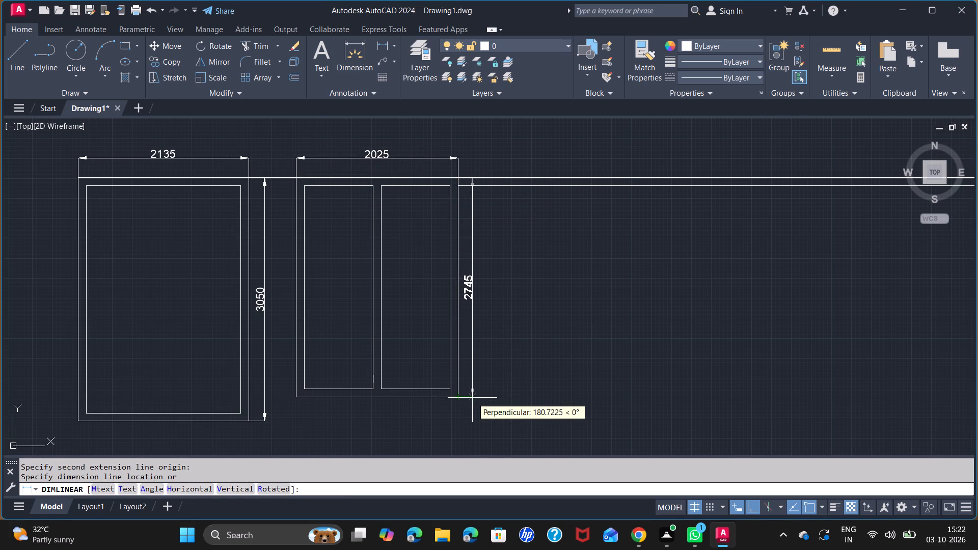
{"action": "left_click", "coordinate": [475, 398]}
{"action": "middle_click_drag", "start_coordinate": [527, 293], "coordinate": [440, 320]}
{"action": "key", "text": "space"}
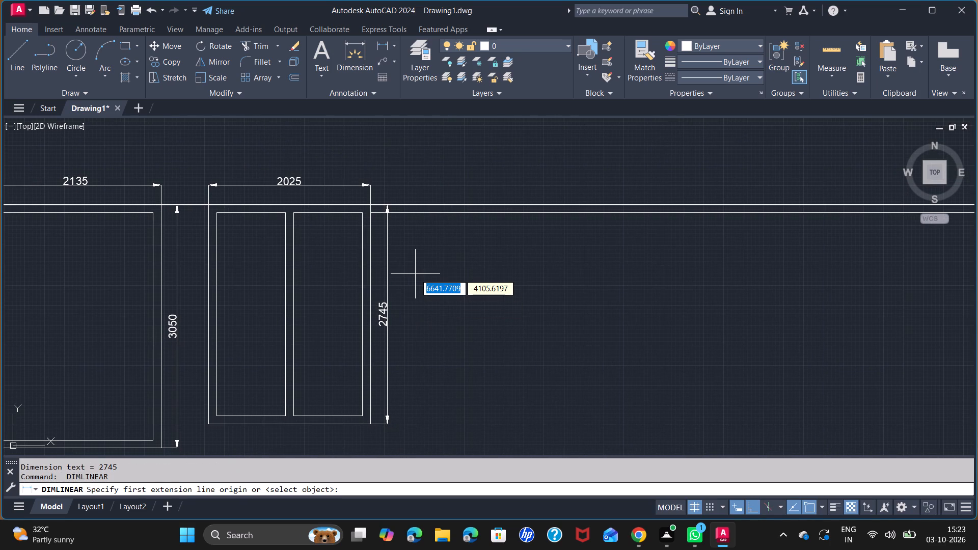
{"action": "key", "text": "Escape"}
Draw the third window's outline from the outer top line, 2745 down, 1200 across, and back up to the top line.
{"action": "key", "text": "l"}
{"action": "key", "text": "Return"}
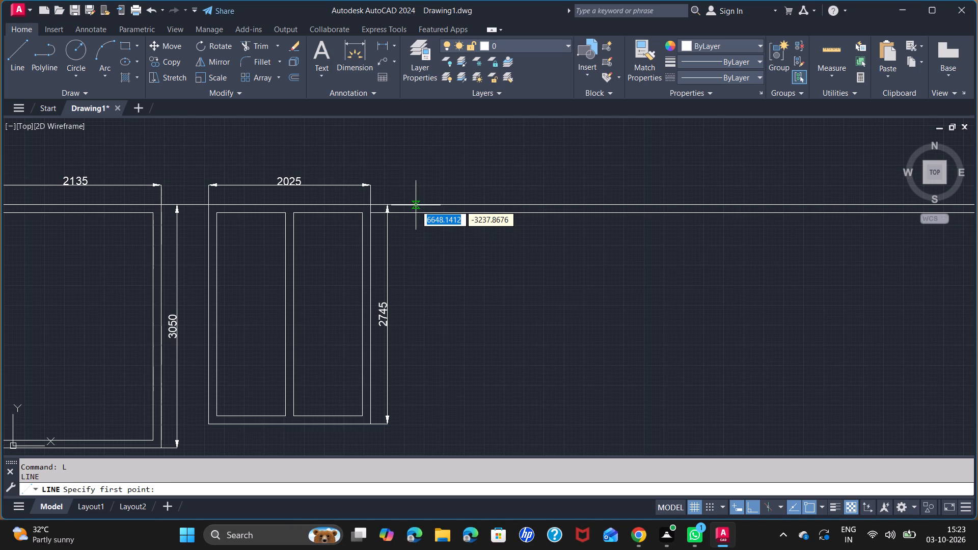
{"action": "left_click", "coordinate": [416, 205]}
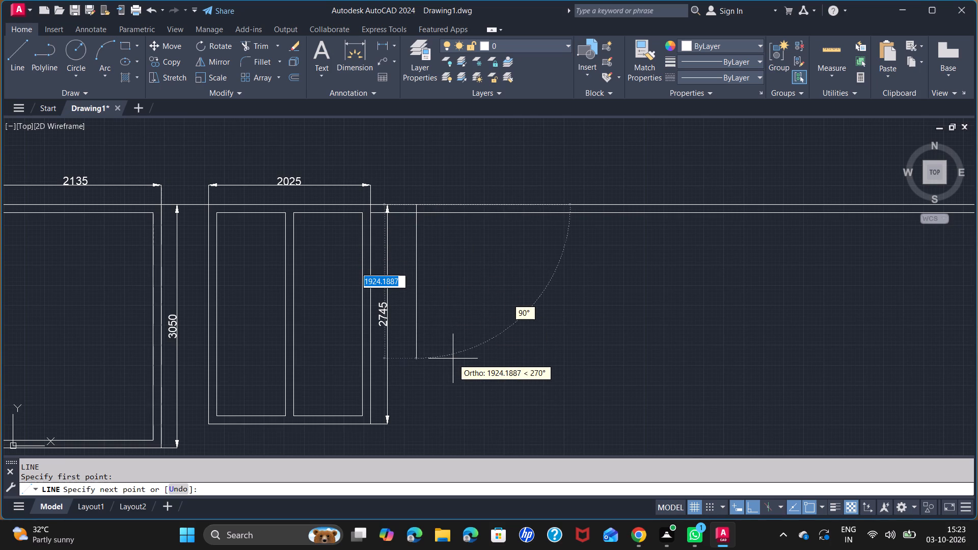
{"action": "type", "text": "2745"}
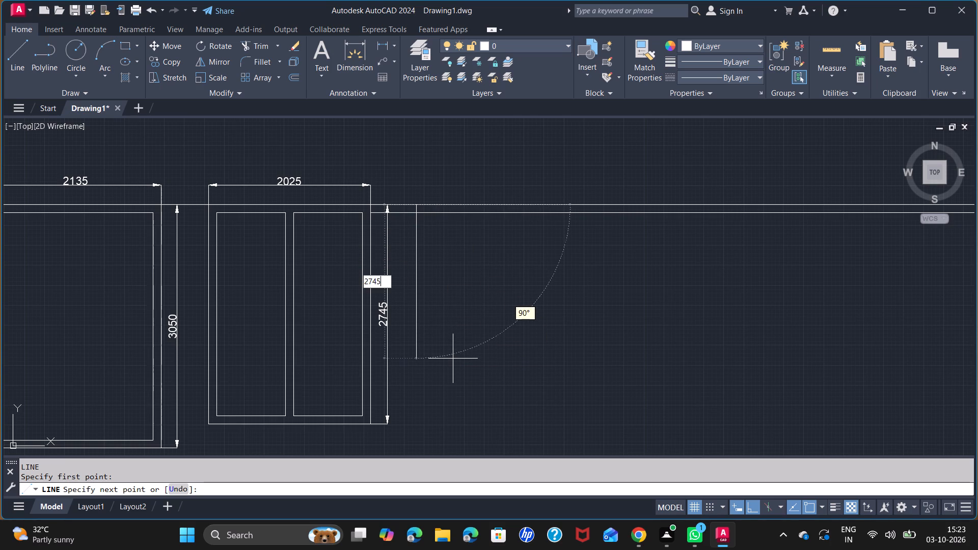
{"action": "key", "text": "Return"}
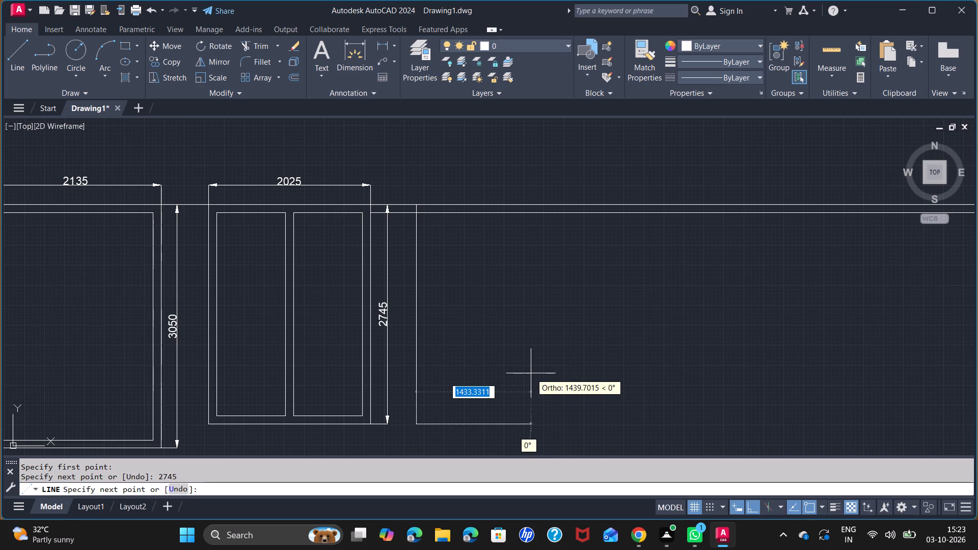
{"action": "type", "text": "1200"}
{"action": "key", "text": "Return"}
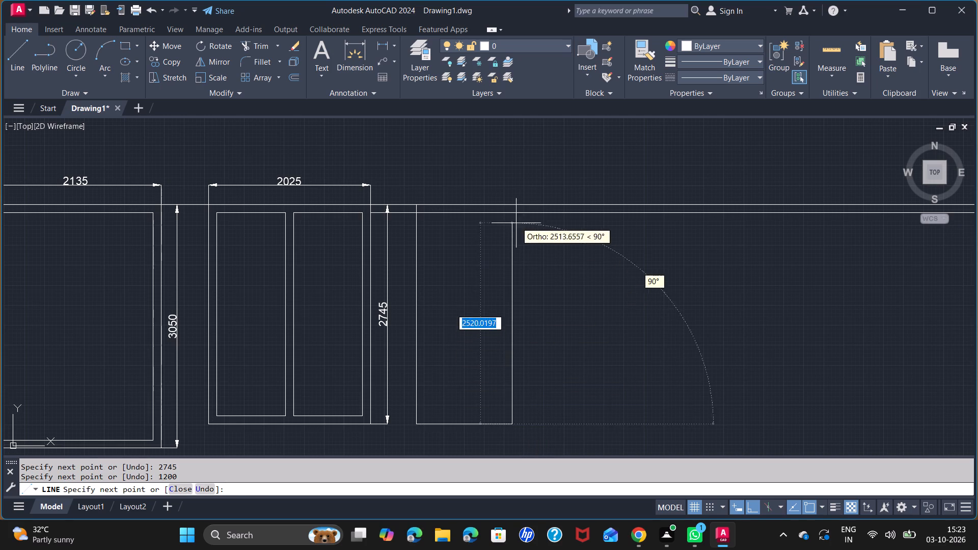
{"action": "left_click", "coordinate": [513, 205]}
{"action": "key", "text": "space"}
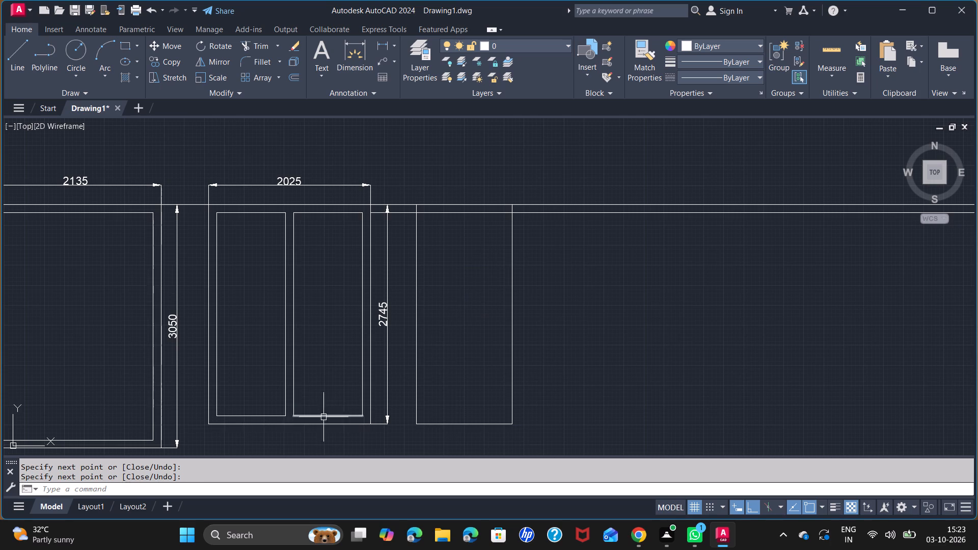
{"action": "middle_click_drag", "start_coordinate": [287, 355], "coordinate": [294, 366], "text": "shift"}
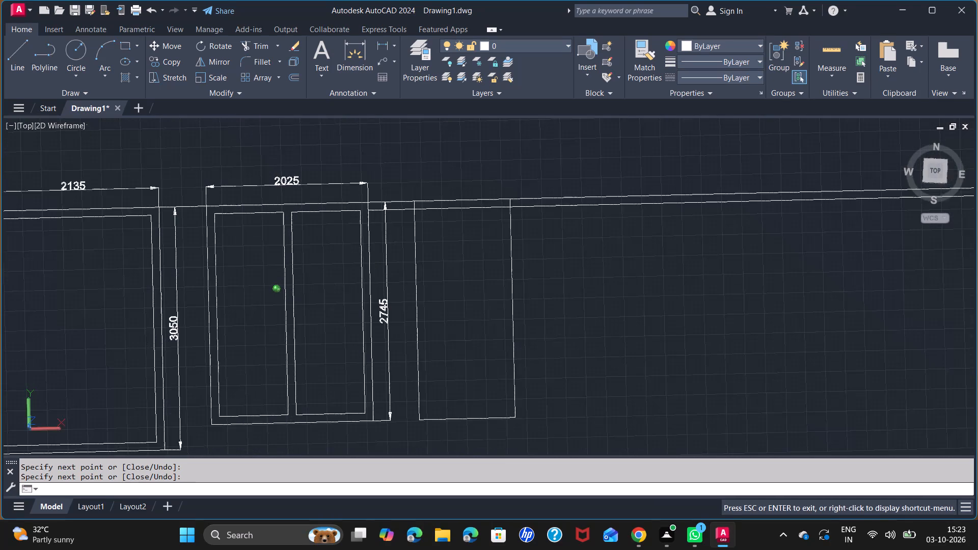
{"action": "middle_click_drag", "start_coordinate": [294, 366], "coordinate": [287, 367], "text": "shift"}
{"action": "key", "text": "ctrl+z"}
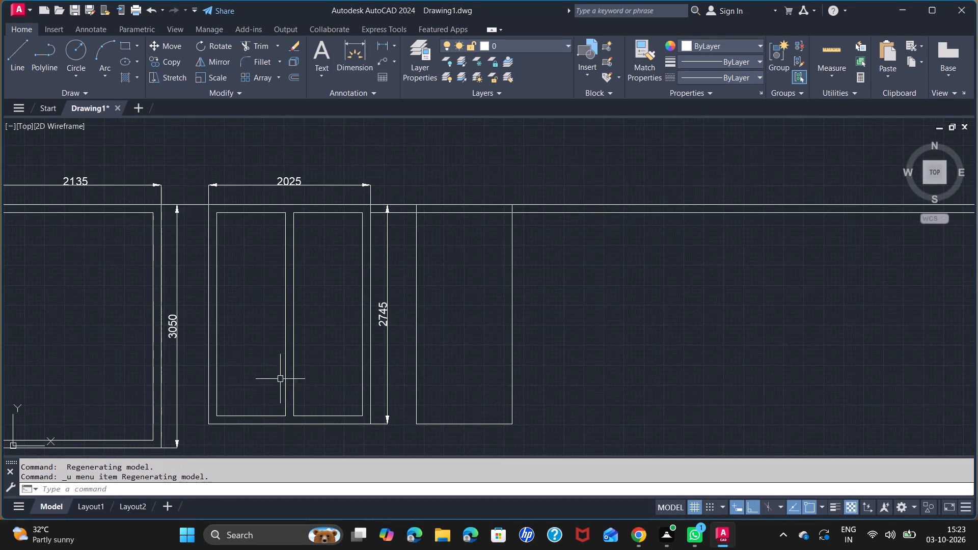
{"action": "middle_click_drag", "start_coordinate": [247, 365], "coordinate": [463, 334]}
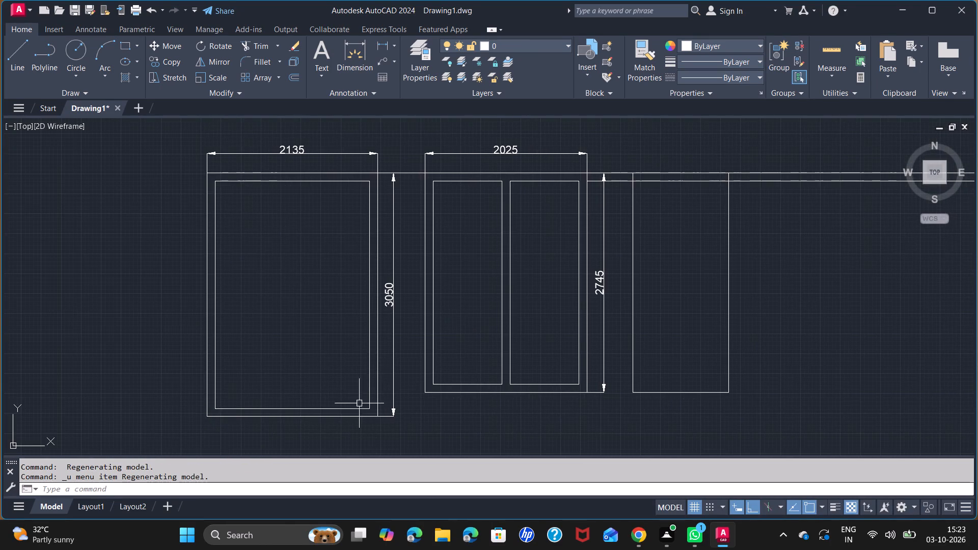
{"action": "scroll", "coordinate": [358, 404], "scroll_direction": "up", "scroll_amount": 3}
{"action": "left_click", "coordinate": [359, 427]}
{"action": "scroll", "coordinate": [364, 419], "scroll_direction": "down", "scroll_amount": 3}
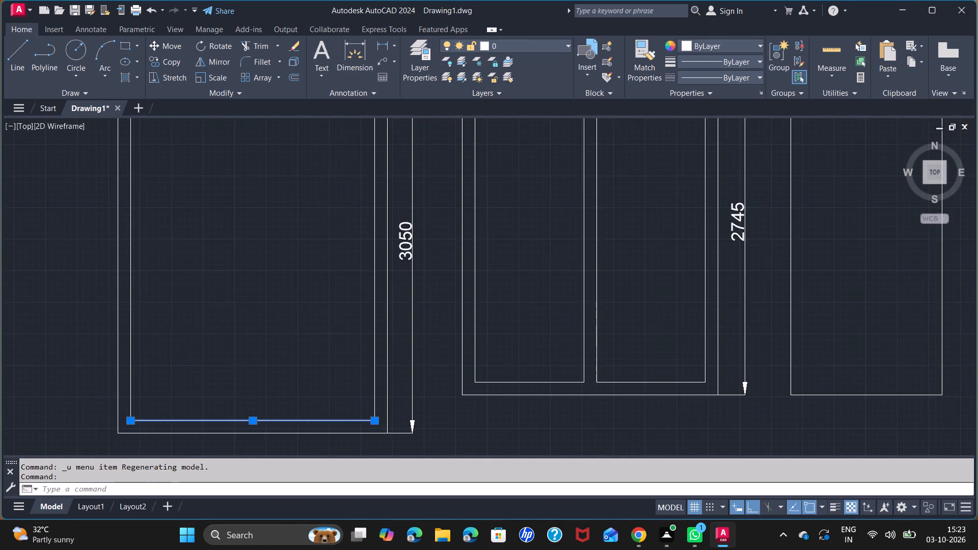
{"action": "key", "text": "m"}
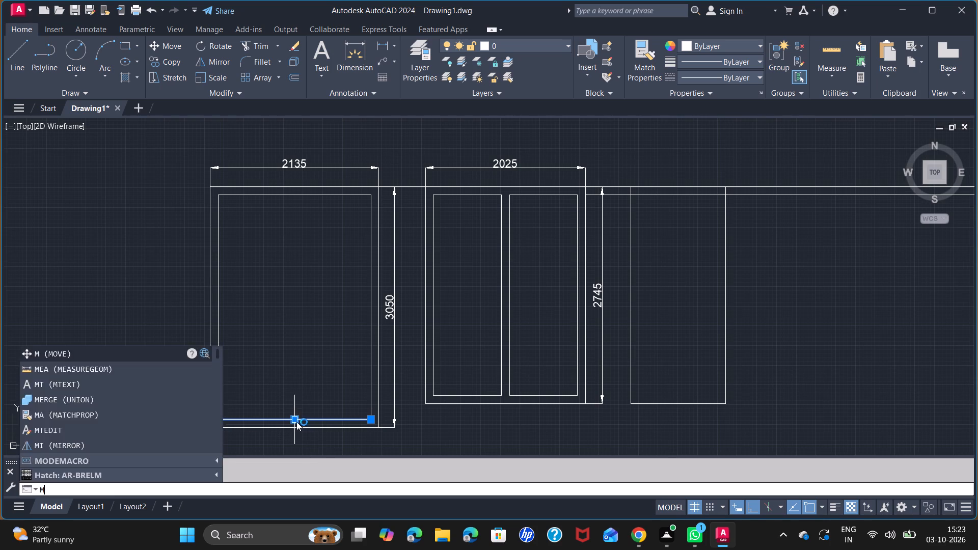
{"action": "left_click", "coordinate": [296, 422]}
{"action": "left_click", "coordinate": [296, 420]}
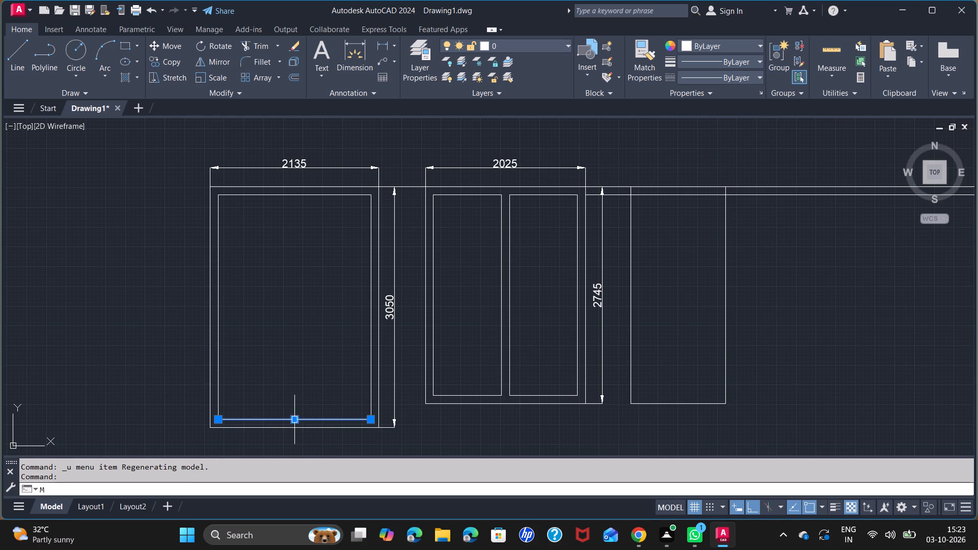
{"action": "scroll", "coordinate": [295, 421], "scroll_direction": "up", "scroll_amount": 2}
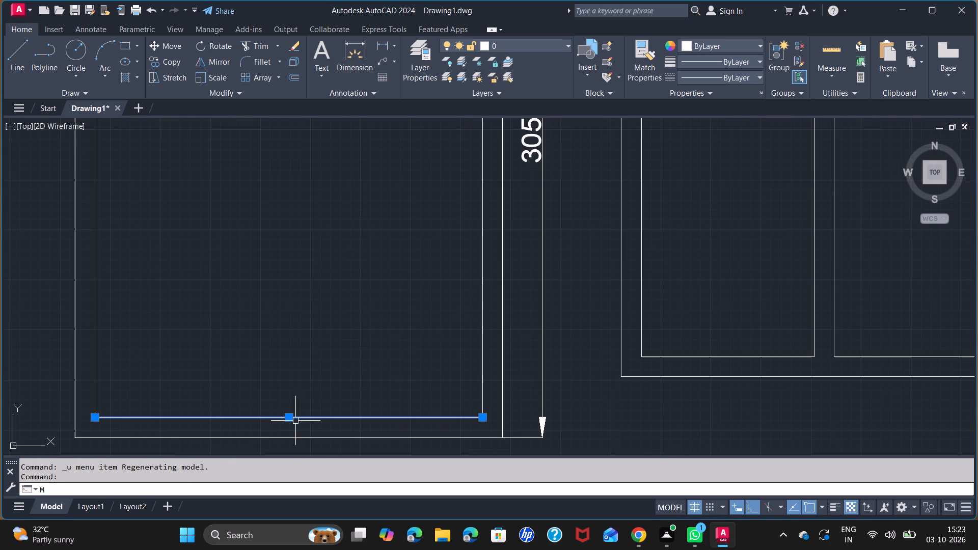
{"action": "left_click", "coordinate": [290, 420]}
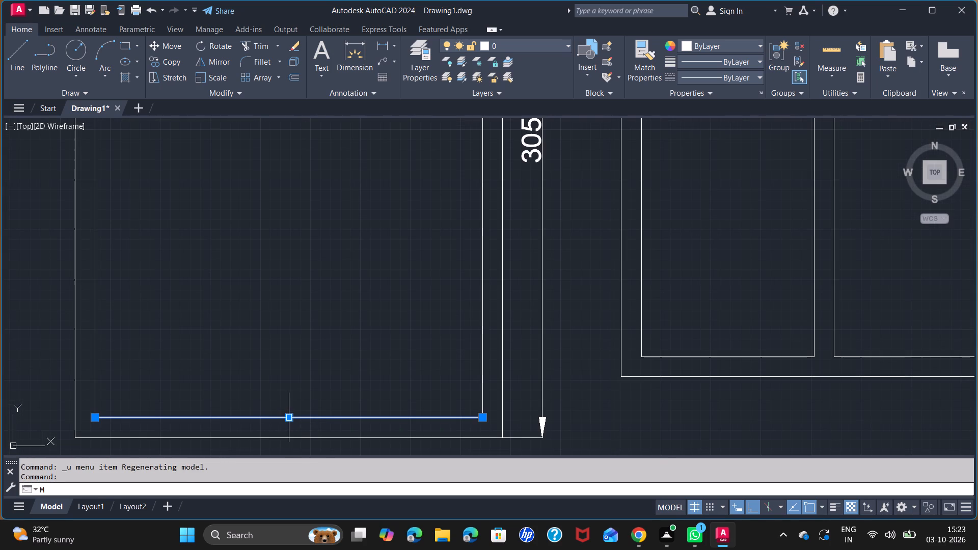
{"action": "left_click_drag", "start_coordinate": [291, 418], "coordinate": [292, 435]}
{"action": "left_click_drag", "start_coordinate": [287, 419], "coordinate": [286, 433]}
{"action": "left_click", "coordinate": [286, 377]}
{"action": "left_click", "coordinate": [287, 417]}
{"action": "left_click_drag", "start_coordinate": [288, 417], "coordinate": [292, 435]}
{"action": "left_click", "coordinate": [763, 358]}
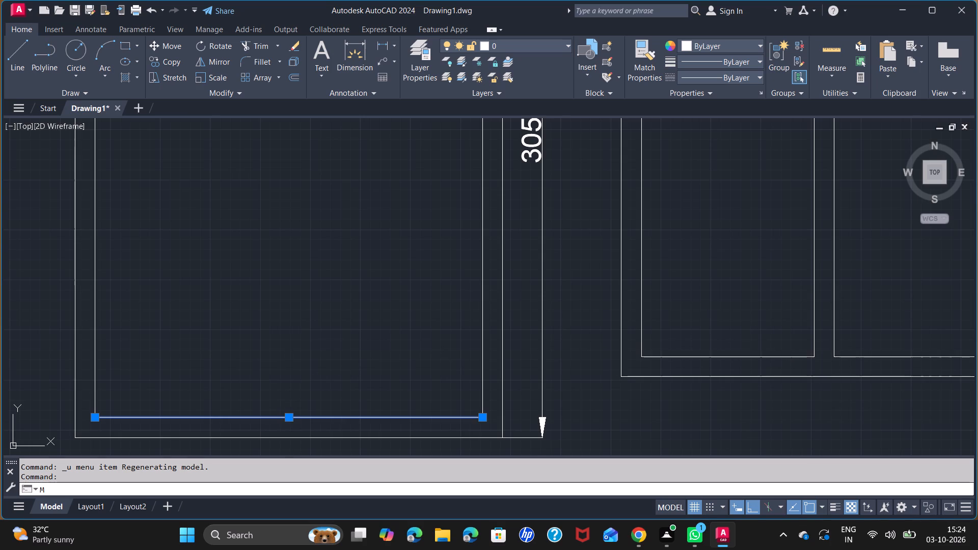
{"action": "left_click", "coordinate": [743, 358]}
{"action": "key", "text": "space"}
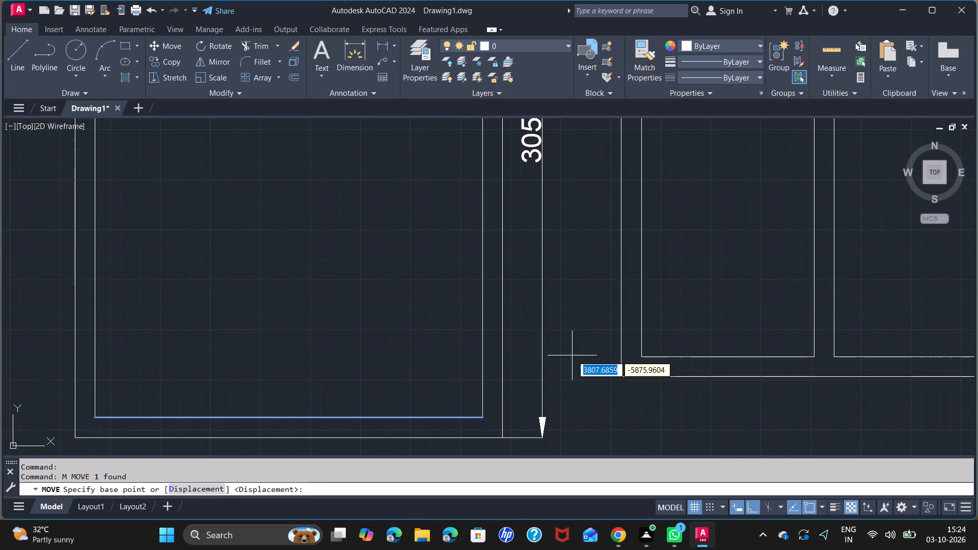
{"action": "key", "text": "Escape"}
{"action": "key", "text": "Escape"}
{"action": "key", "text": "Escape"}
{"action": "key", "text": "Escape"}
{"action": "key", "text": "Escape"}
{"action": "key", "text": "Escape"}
Move the first window's inner bottom frame line down onto its outer bottom line.
{"action": "left_click", "coordinate": [400, 419]}
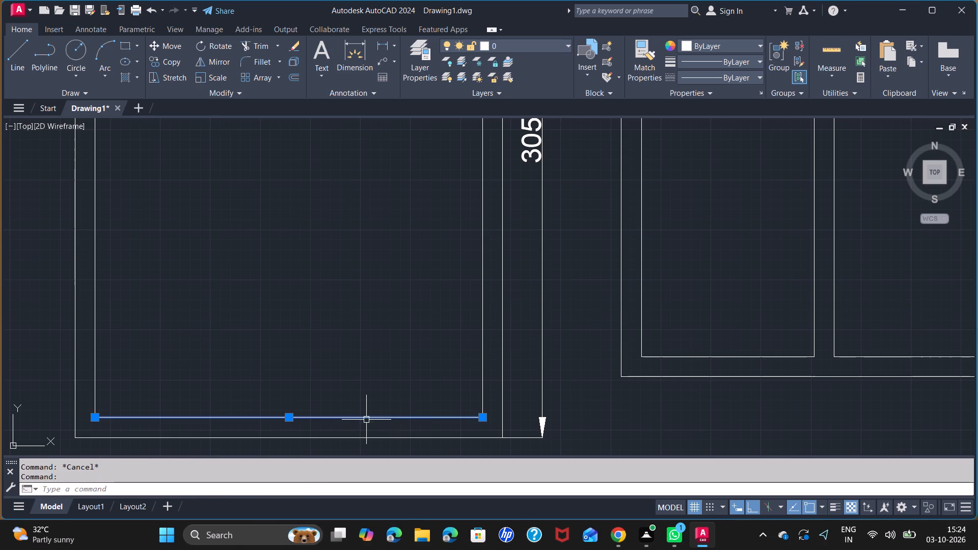
{"action": "left_click_drag", "start_coordinate": [290, 417], "coordinate": [290, 441]}
{"action": "left_click", "coordinate": [290, 441]}
{"action": "key", "text": "space"}
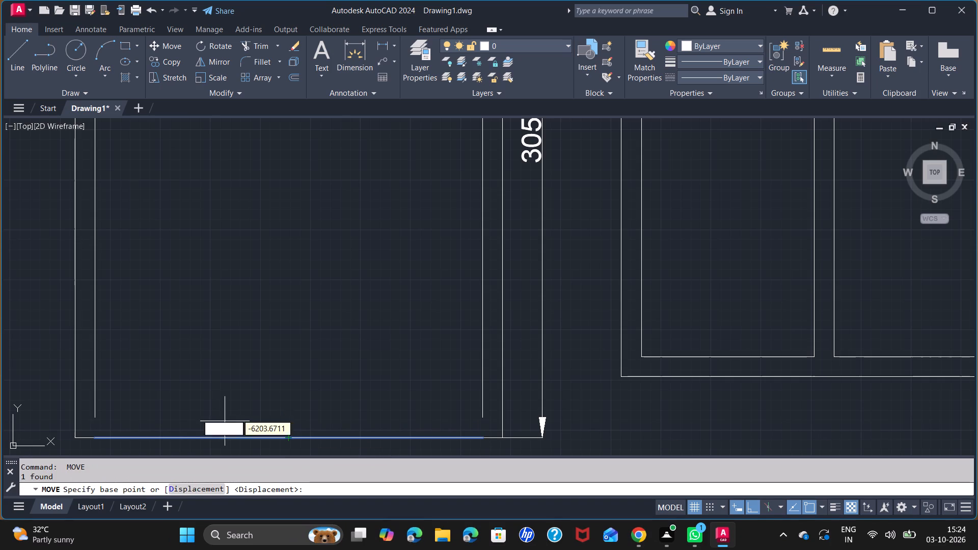
{"action": "key", "text": "Escape"}
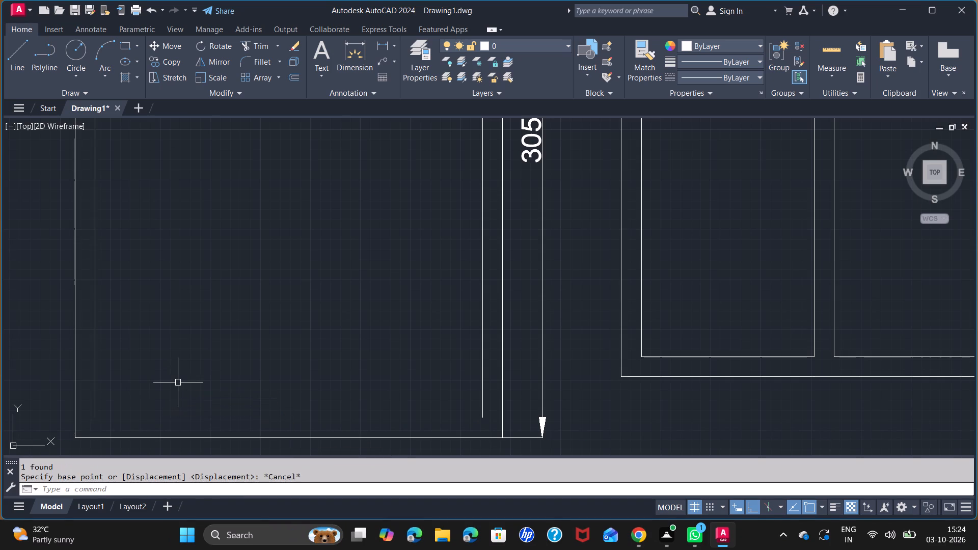
Extend the first window's two inner vertical frame lines down to the outer bottom line.
{"action": "key", "text": "e"}
{"action": "type", "text": "X"}
{"action": "key", "text": "space"}
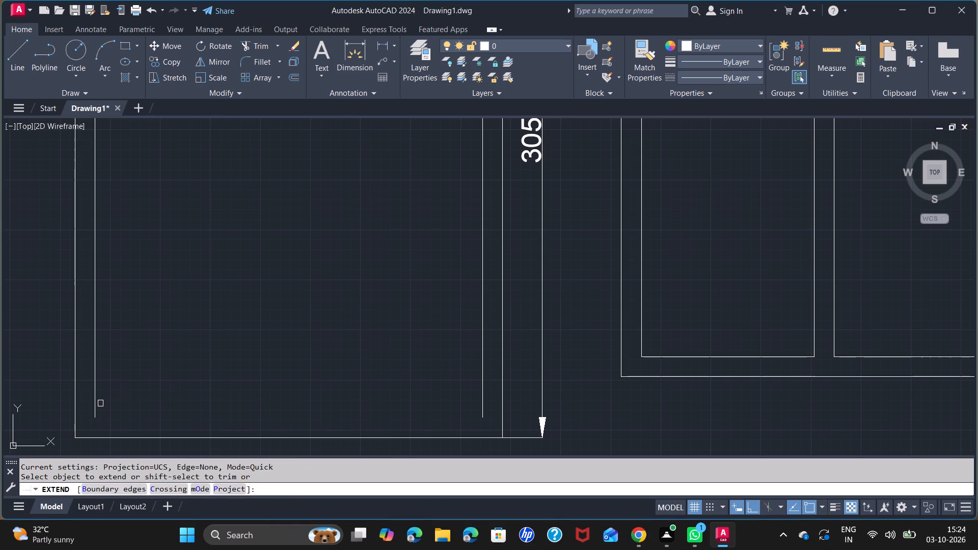
{"action": "left_click", "coordinate": [94, 408]}
{"action": "left_click", "coordinate": [485, 408]}
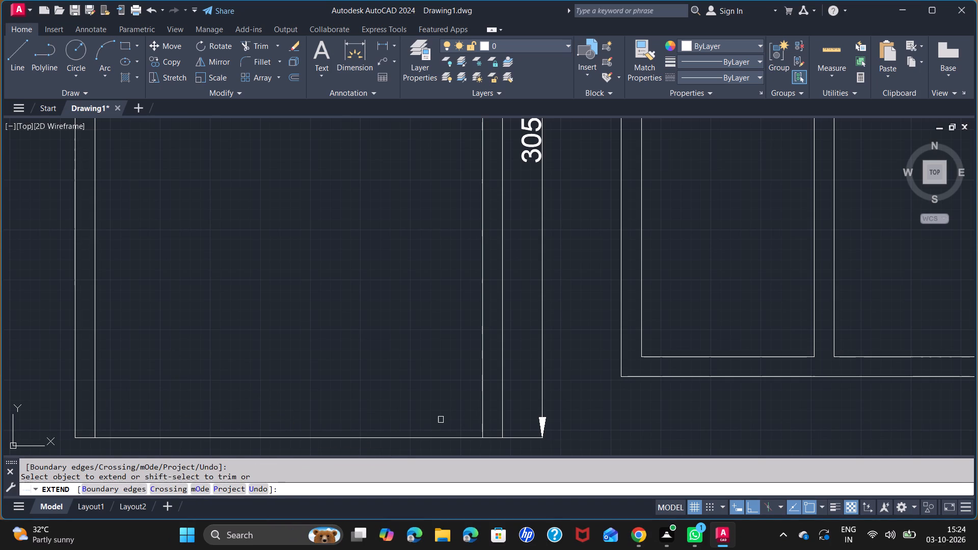
{"action": "key", "text": "space"}
{"action": "scroll", "coordinate": [379, 392], "scroll_direction": "down", "scroll_amount": 3}
{"action": "scroll", "coordinate": [474, 383], "scroll_direction": "up", "scroll_amount": 3}
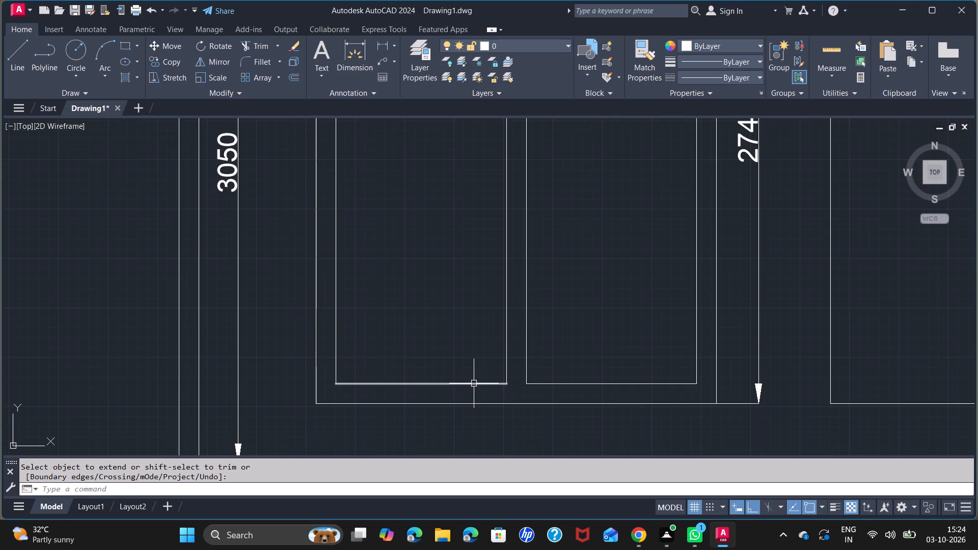
Move the second window's two inner bottom frame lines down onto its outer bottom line.
{"action": "left_click", "coordinate": [474, 383]}
{"action": "left_click_drag", "start_coordinate": [421, 383], "coordinate": [421, 402]}
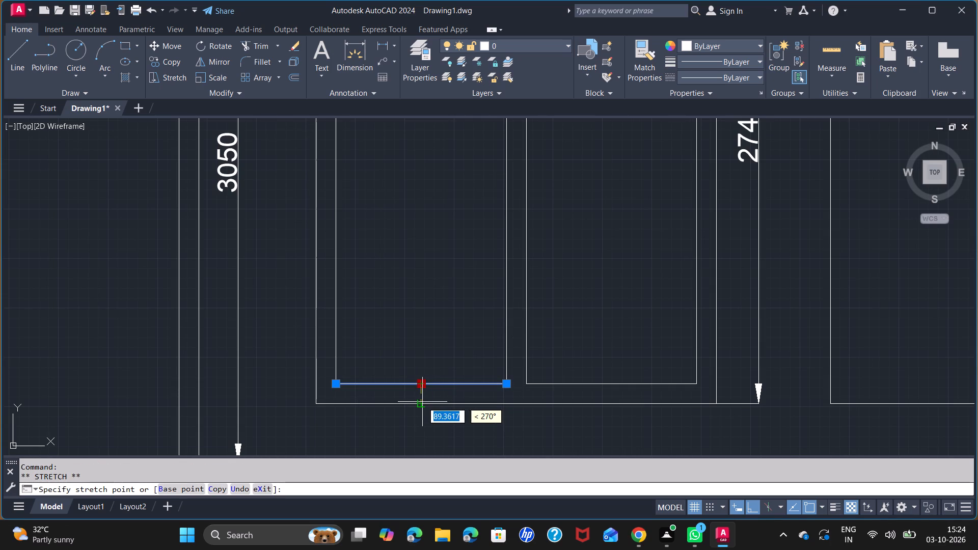
{"action": "left_click", "coordinate": [422, 402]}
{"action": "left_click", "coordinate": [588, 387]}
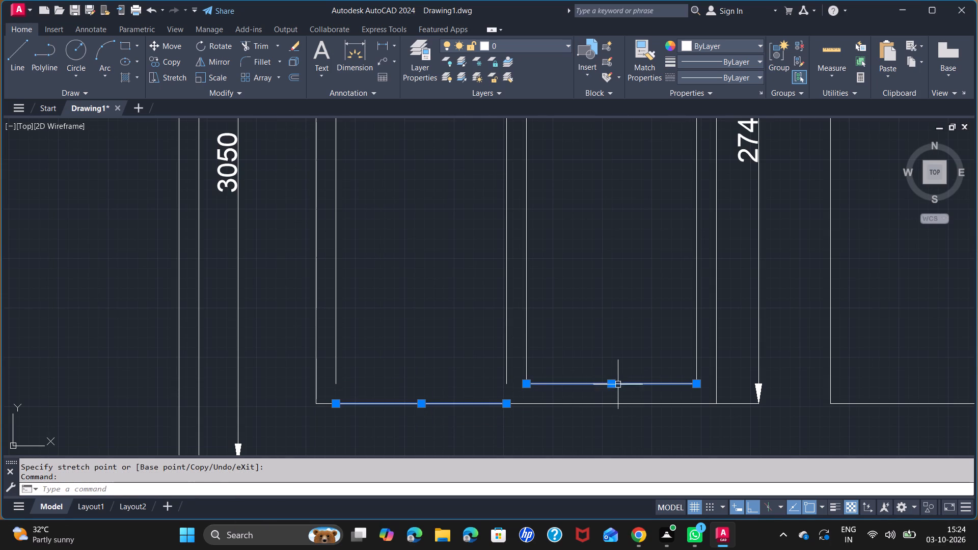
{"action": "left_click_drag", "start_coordinate": [609, 386], "coordinate": [609, 404]}
{"action": "left_click", "coordinate": [609, 404]}
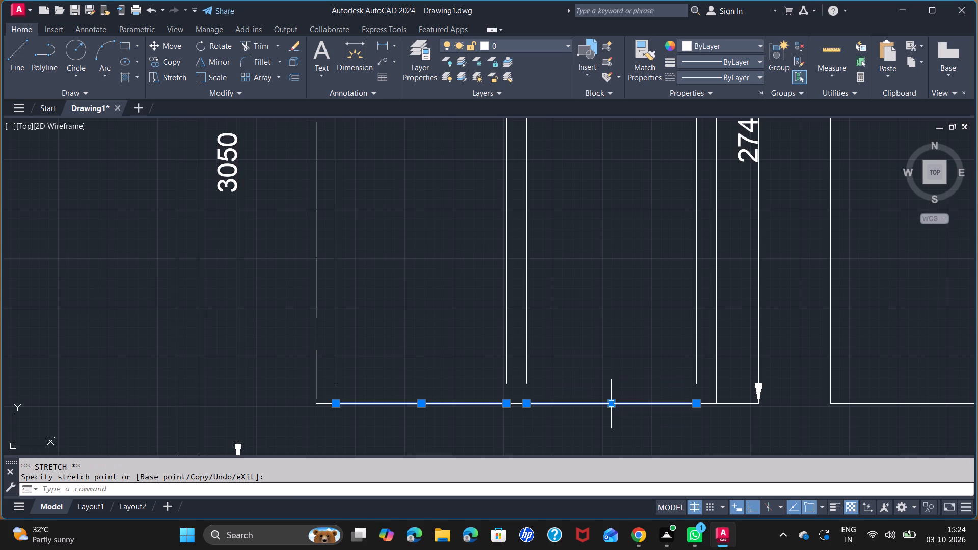
Extend the second window's four inner vertical frame and mullion lines down to the outer bottom line.
{"action": "key", "text": "space"}
{"action": "key", "text": "e"}
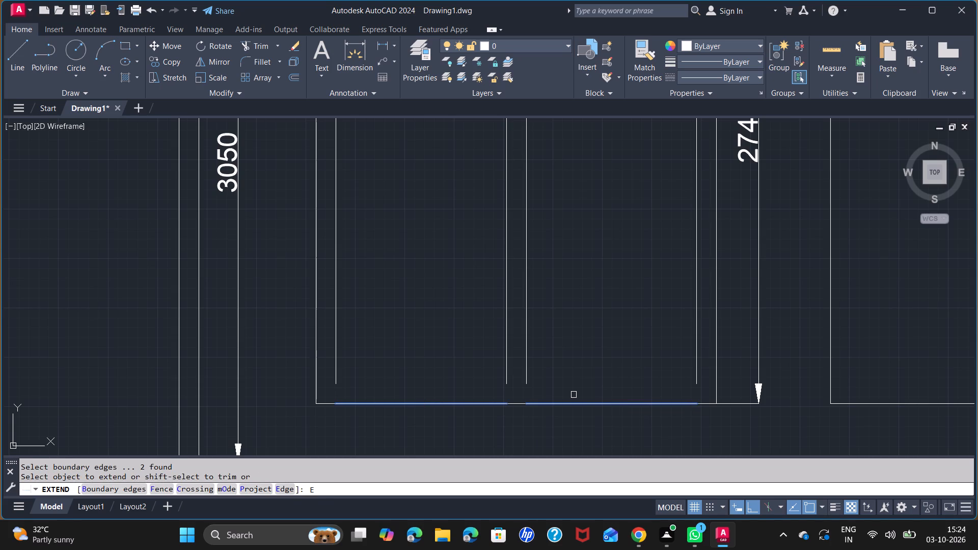
{"action": "key", "text": "x"}
{"action": "key", "text": "Return"}
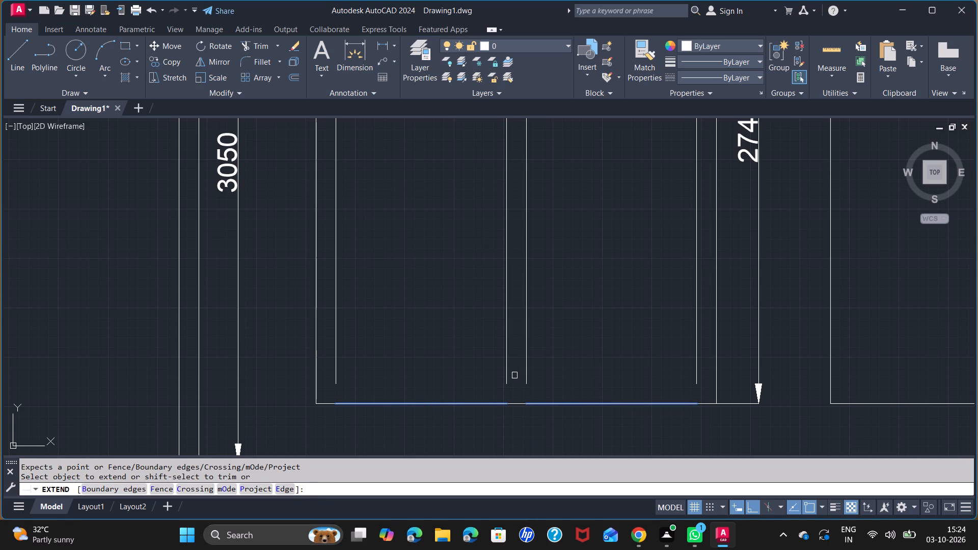
{"action": "left_click", "coordinate": [506, 376]}
{"action": "left_click", "coordinate": [528, 374]}
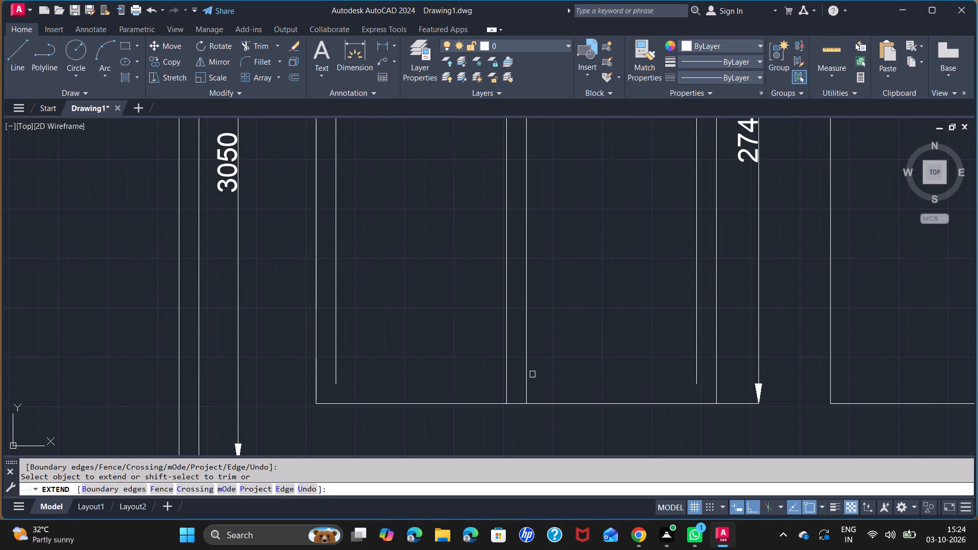
{"action": "left_click", "coordinate": [697, 373]}
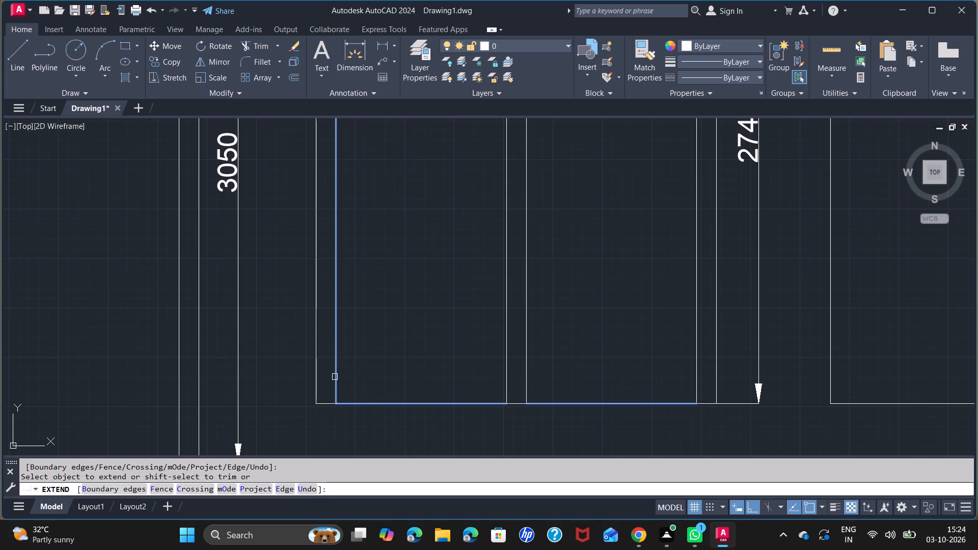
{"action": "left_click", "coordinate": [335, 377]}
{"action": "key", "text": "space"}
Offset the third window's two outer side lines 100 inward to form its side frames.
{"action": "scroll", "coordinate": [573, 356], "scroll_direction": "down", "scroll_amount": 2}
{"action": "middle_click_drag", "start_coordinate": [574, 356], "coordinate": [362, 384]}
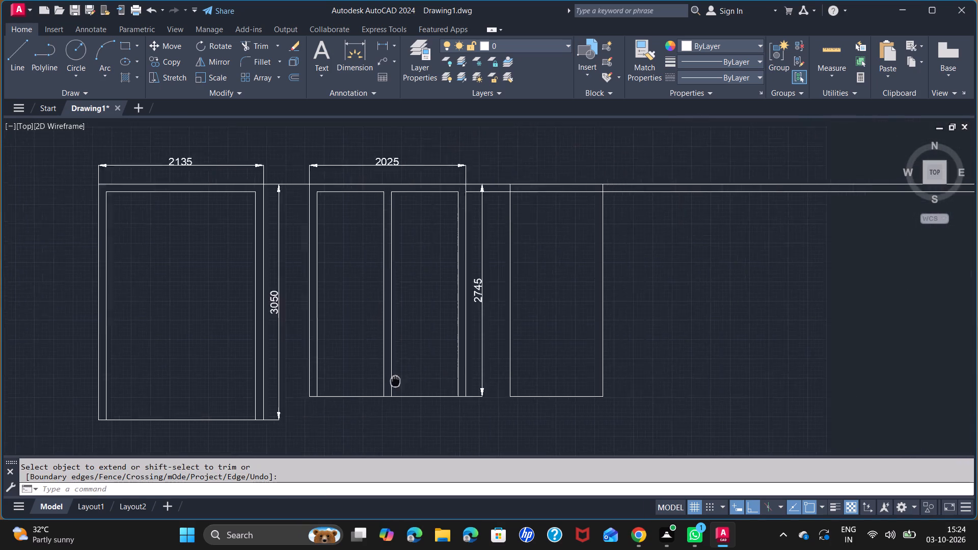
{"action": "middle_click_drag", "start_coordinate": [362, 384], "coordinate": [270, 401]}
{"action": "scroll", "coordinate": [417, 392], "scroll_direction": "up", "scroll_amount": 1}
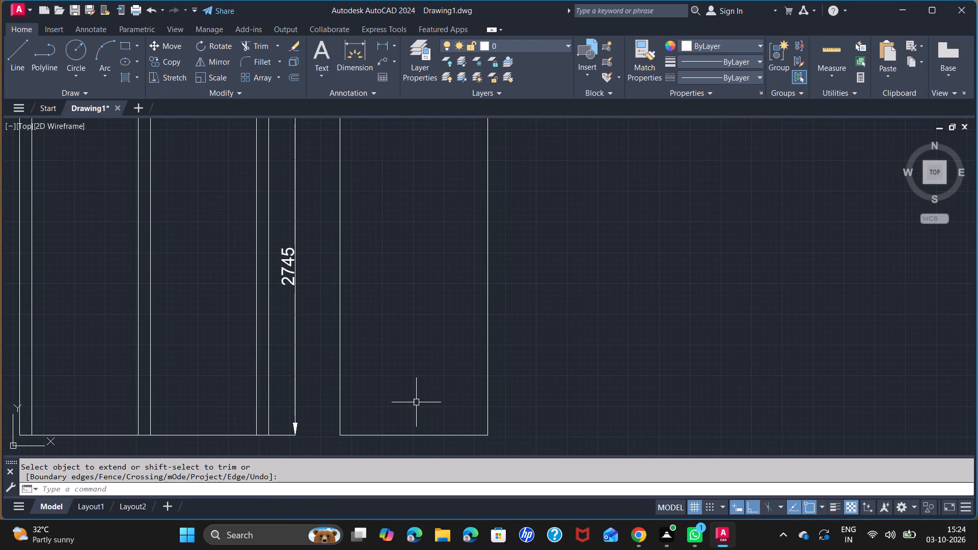
{"action": "key", "text": "o"}
{"action": "key", "text": "f"}
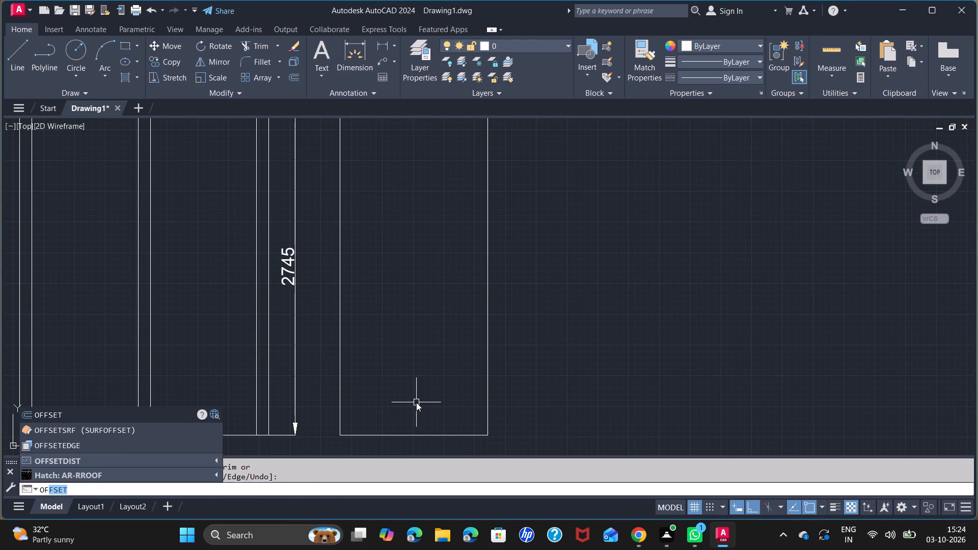
{"action": "key", "text": "Return"}
{"action": "type", "text": "100"}
{"action": "key", "text": "Return"}
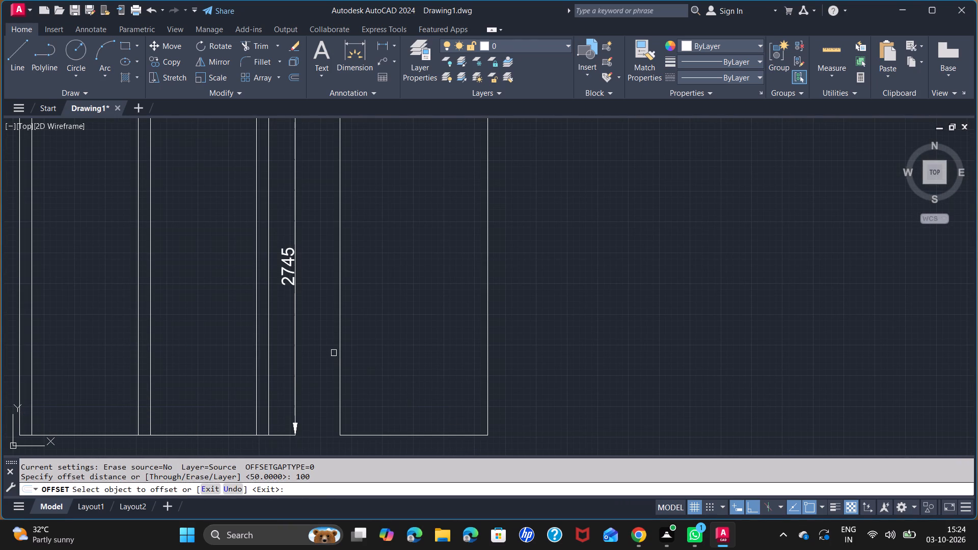
{"action": "left_click", "coordinate": [338, 358]}
{"action": "left_click", "coordinate": [355, 368]}
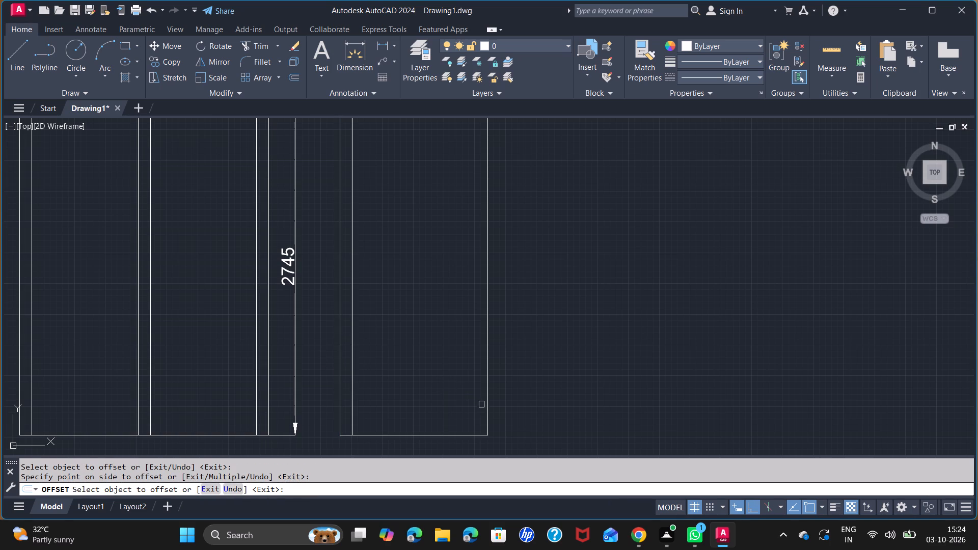
{"action": "left_click", "coordinate": [489, 409]}
{"action": "left_click", "coordinate": [461, 389]}
{"action": "middle_click_drag", "start_coordinate": [442, 281], "coordinate": [434, 334]}
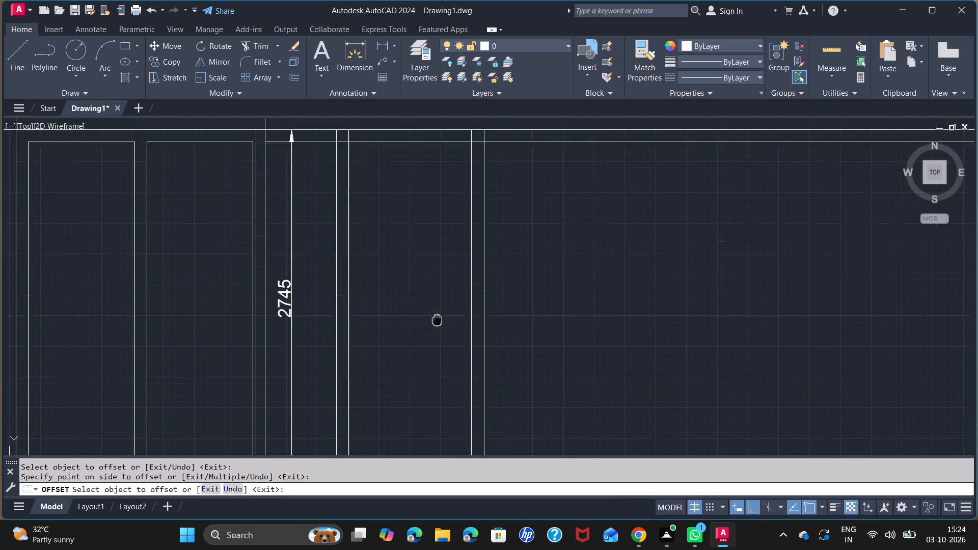
{"action": "middle_click_drag", "start_coordinate": [434, 334], "coordinate": [421, 395]}
{"action": "key", "text": "space"}
Trim the inner top line between the second and third windows and the overlapping frame lines at the third window's upper corners.
{"action": "type", "text": "TR"}
{"action": "key", "text": "Return"}
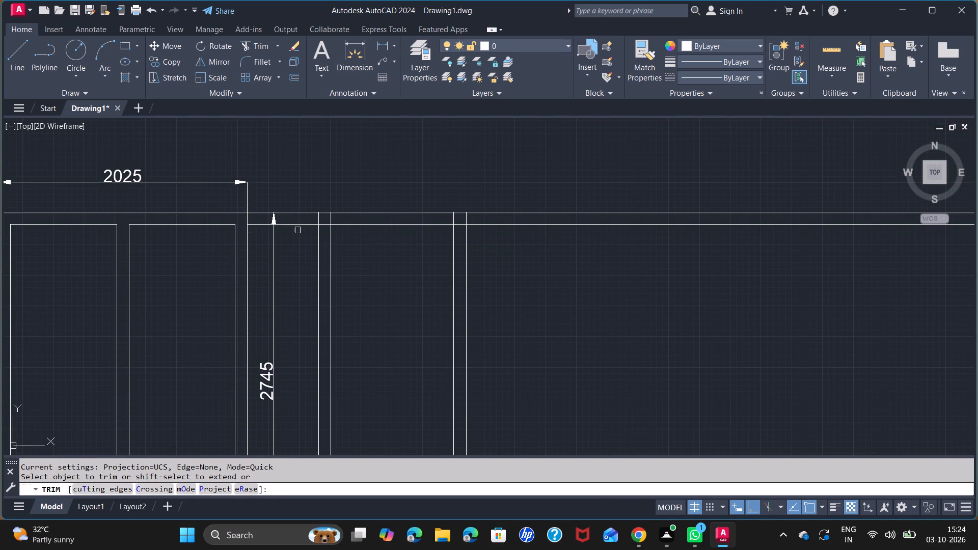
{"action": "left_click", "coordinate": [302, 228]}
{"action": "left_click", "coordinate": [309, 220]}
{"action": "scroll", "coordinate": [330, 220], "scroll_direction": "up", "scroll_amount": 2}
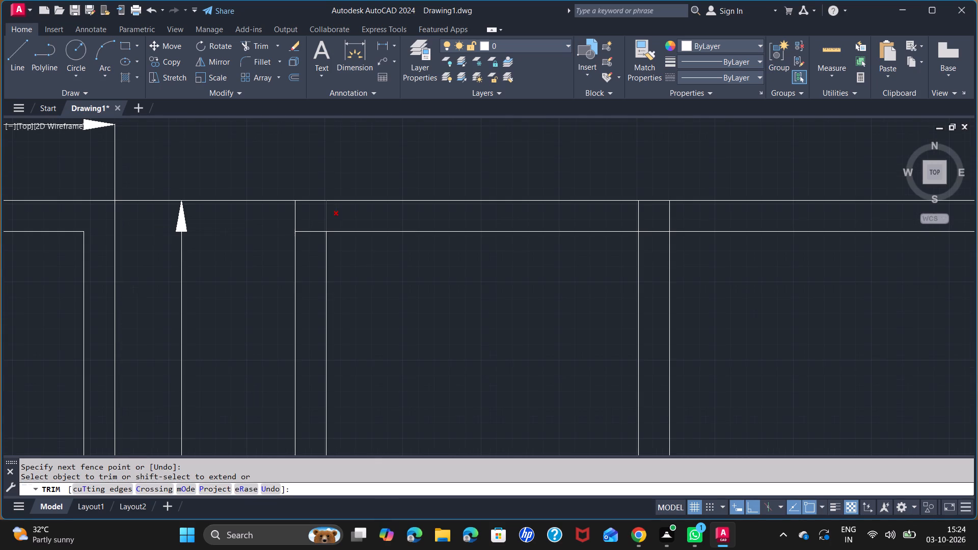
{"action": "left_click", "coordinate": [327, 213]}
{"action": "left_click", "coordinate": [307, 232]}
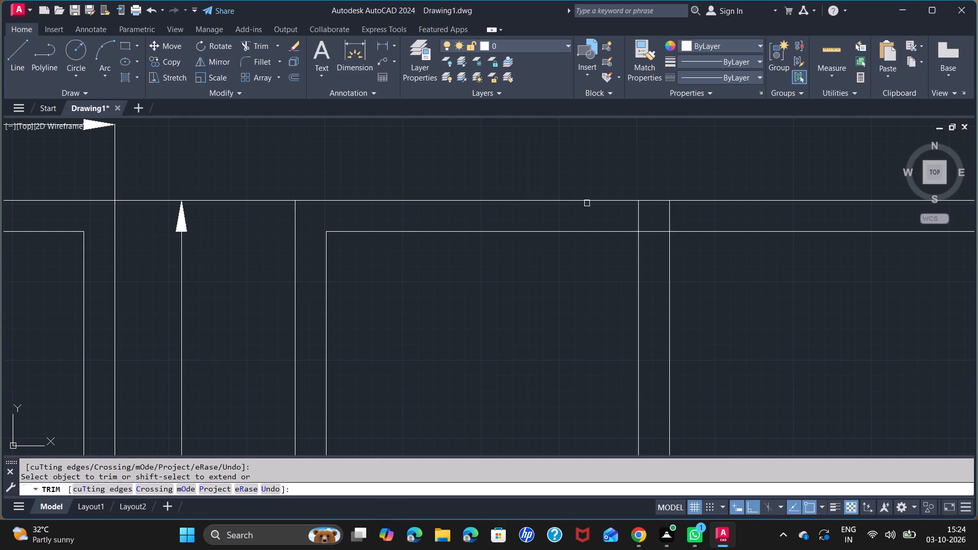
{"action": "left_click", "coordinate": [637, 223]}
{"action": "left_click", "coordinate": [651, 230]}
{"action": "scroll", "coordinate": [627, 300], "scroll_direction": "down", "scroll_amount": 2}
{"action": "middle_click_drag", "start_coordinate": [579, 362], "coordinate": [535, 195]}
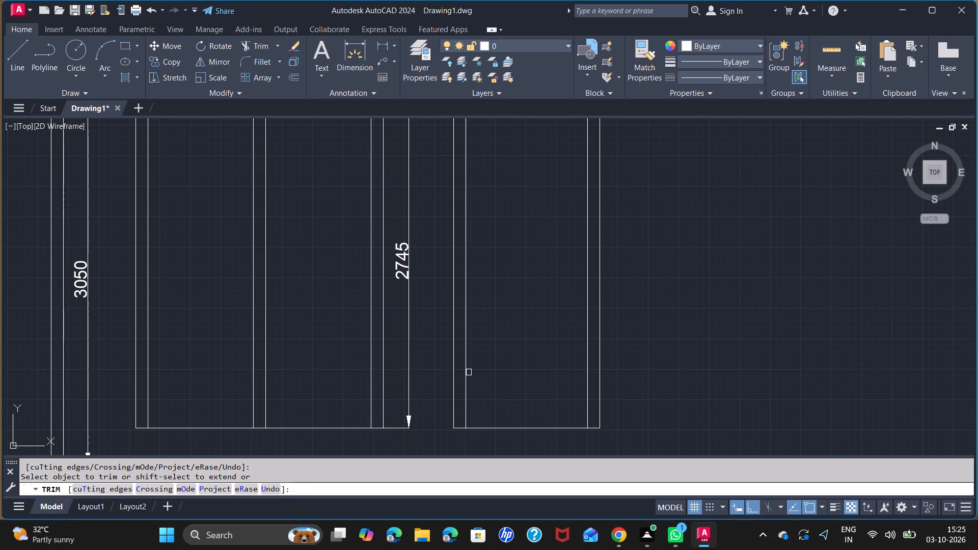
{"action": "key", "text": "space"}
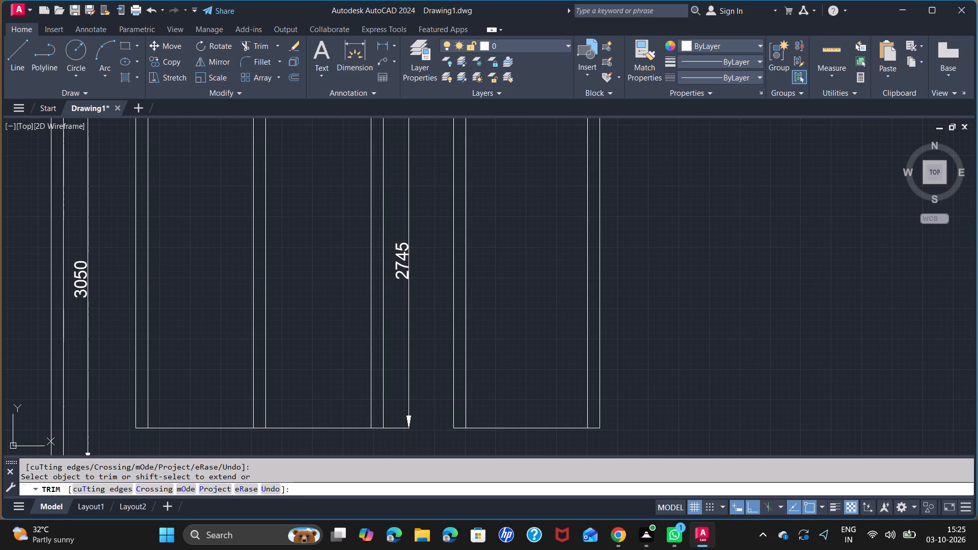
Draw a horizontal baseline about 33500 long, running right from the first window's bottom-left corner below the second row.
{"action": "scroll", "coordinate": [551, 267], "scroll_direction": "down", "scroll_amount": 2}
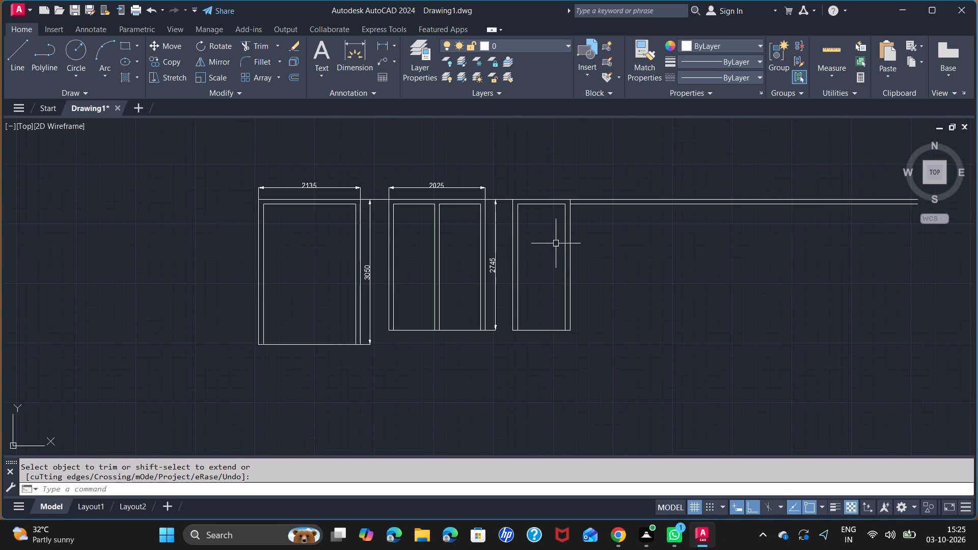
{"action": "middle_click_drag", "start_coordinate": [556, 243], "coordinate": [476, 283]}
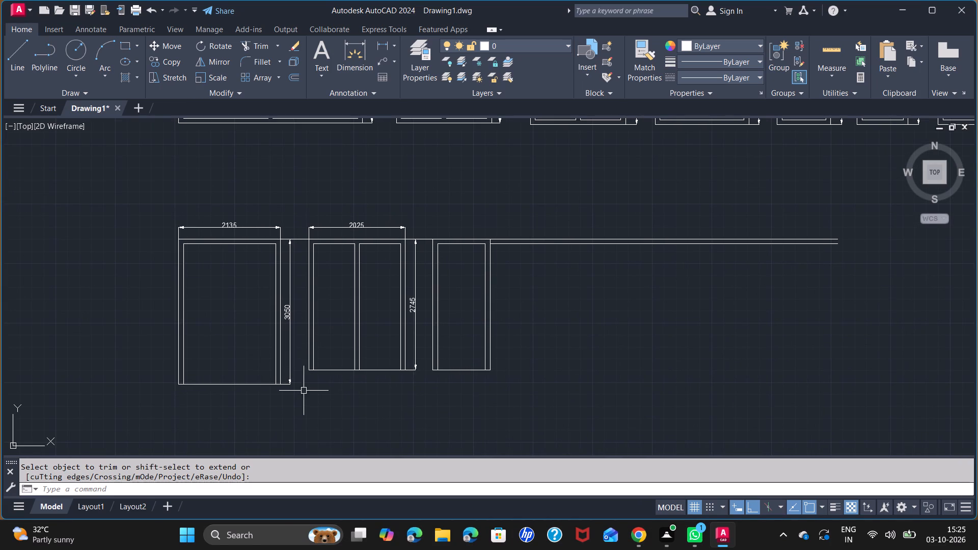
{"action": "key", "text": "l"}
{"action": "key", "text": "Return"}
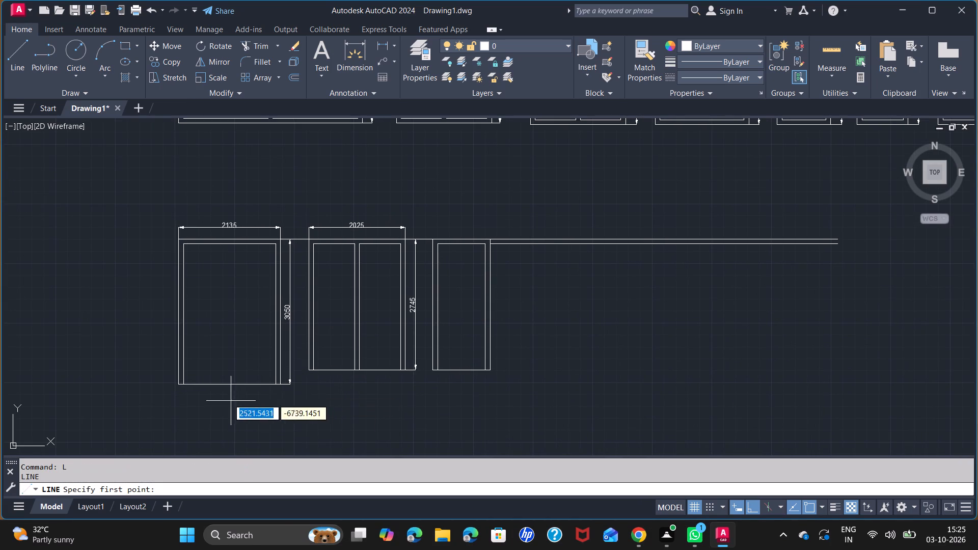
{"action": "left_click", "coordinate": [178, 384]}
{"action": "scroll", "coordinate": [888, 377], "scroll_direction": "down", "scroll_amount": 3}
{"action": "middle_click_drag", "start_coordinate": [889, 376], "coordinate": [507, 375]}
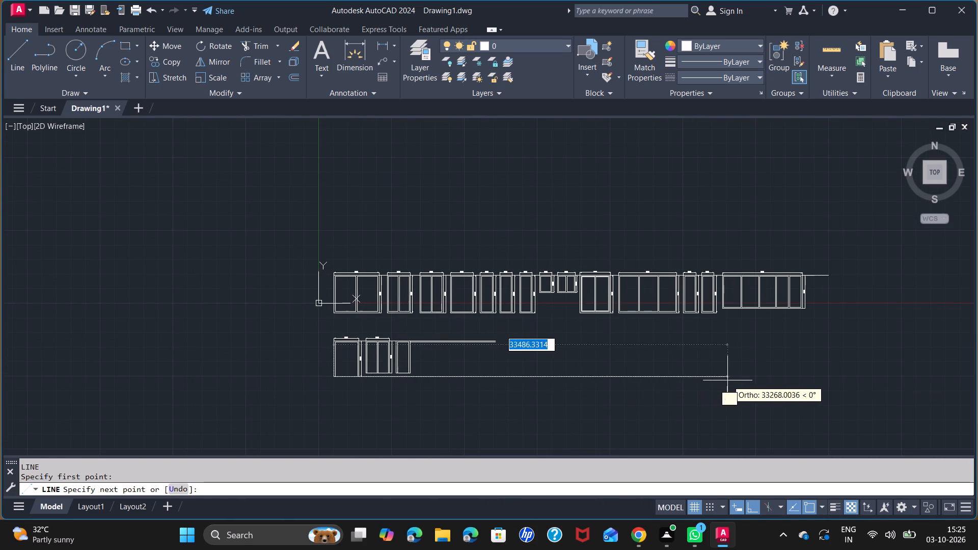
{"action": "left_click", "coordinate": [731, 379]}
{"action": "key", "text": "space"}
Delete the outer and inner horizontal guide lines at the top of the second row.
{"action": "scroll", "coordinate": [399, 366], "scroll_direction": "up", "scroll_amount": 3}
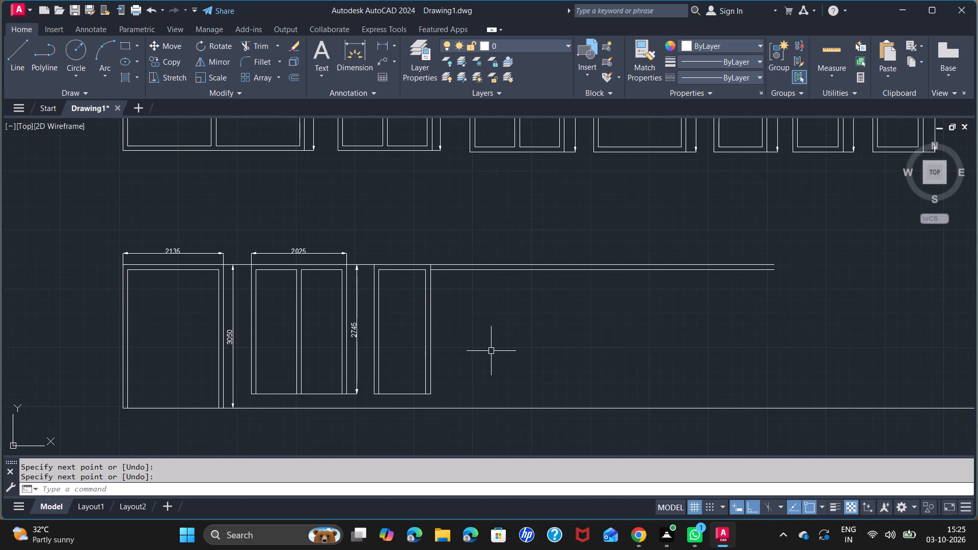
{"action": "left_click", "coordinate": [608, 264]}
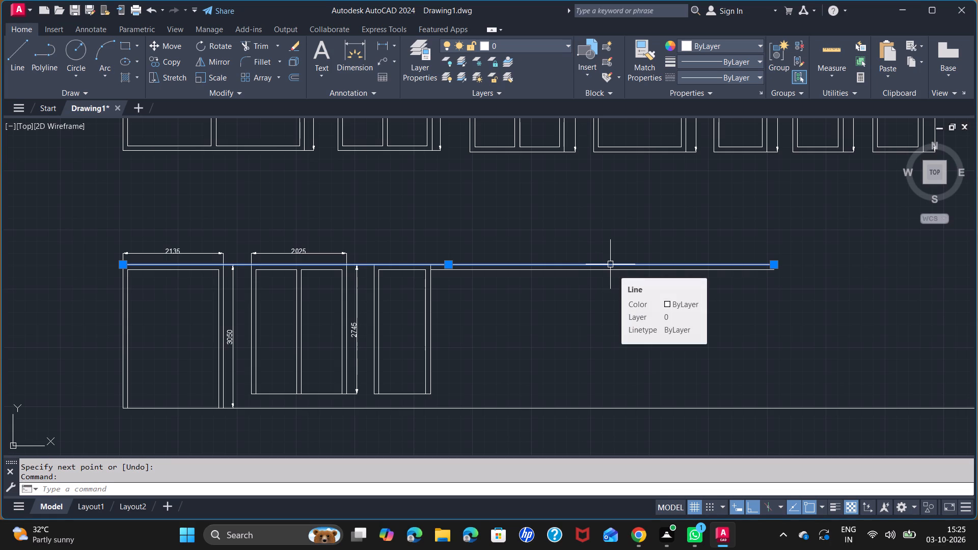
{"action": "key", "text": "Delete"}
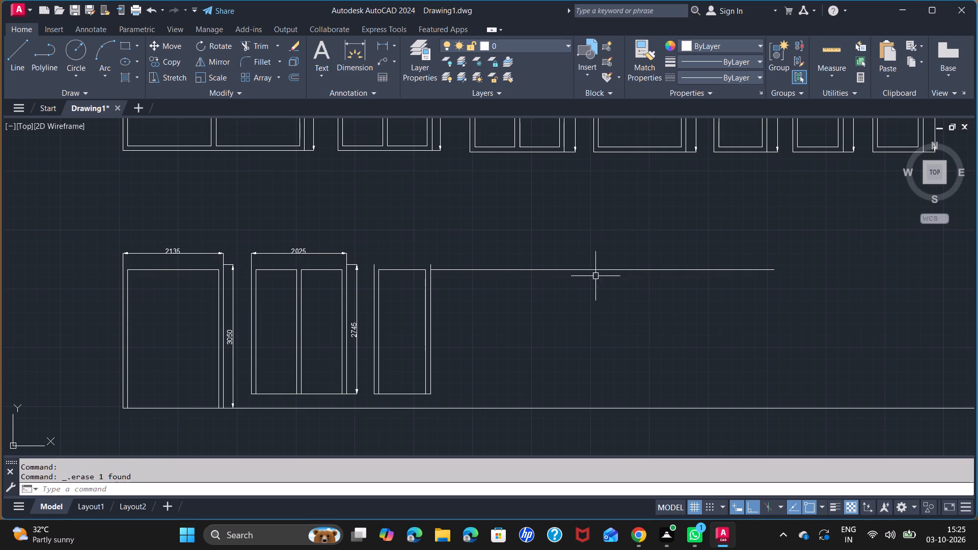
{"action": "left_click", "coordinate": [604, 270]}
{"action": "key", "text": "Delete"}
Move the second window with its dimensions straight down so its bottom sits on the baseline.
{"action": "middle_click_drag", "start_coordinate": [514, 339], "coordinate": [519, 339]}
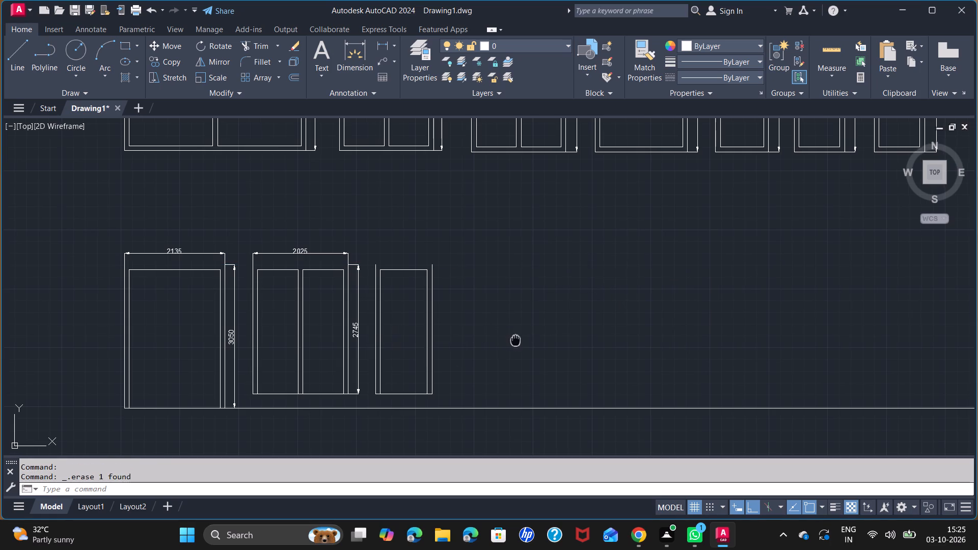
{"action": "middle_click_drag", "start_coordinate": [519, 339], "coordinate": [613, 329]}
{"action": "left_click", "coordinate": [340, 224]}
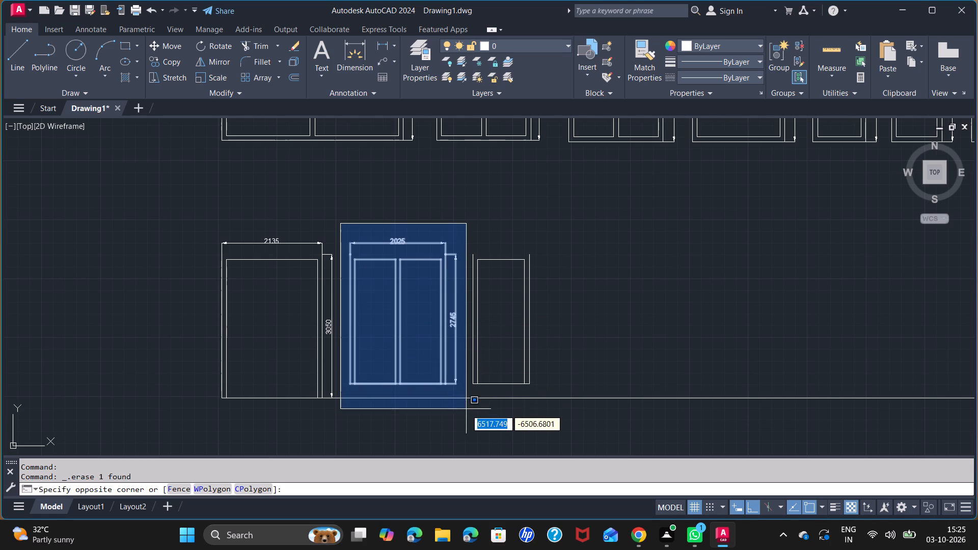
{"action": "left_click", "coordinate": [463, 389]}
{"action": "key", "text": "m"}
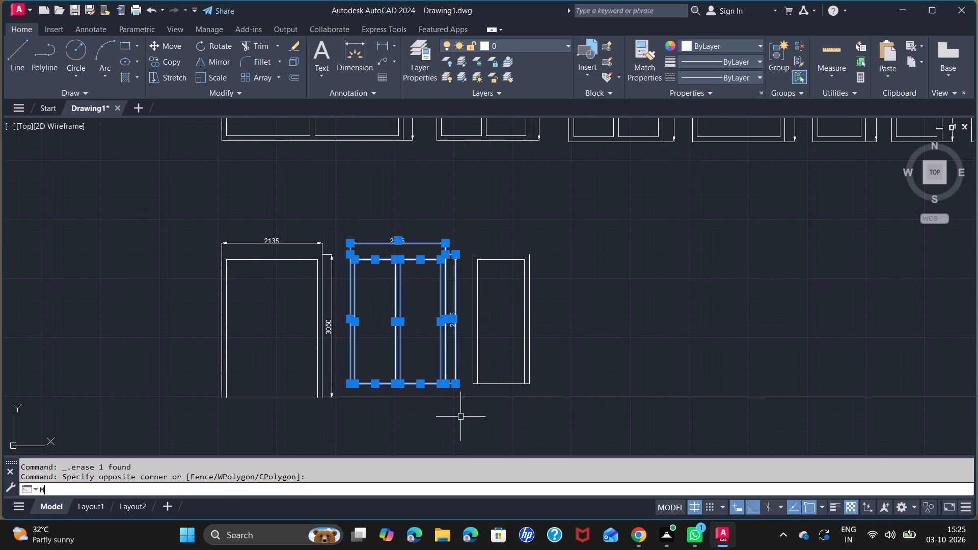
{"action": "key", "text": "Return"}
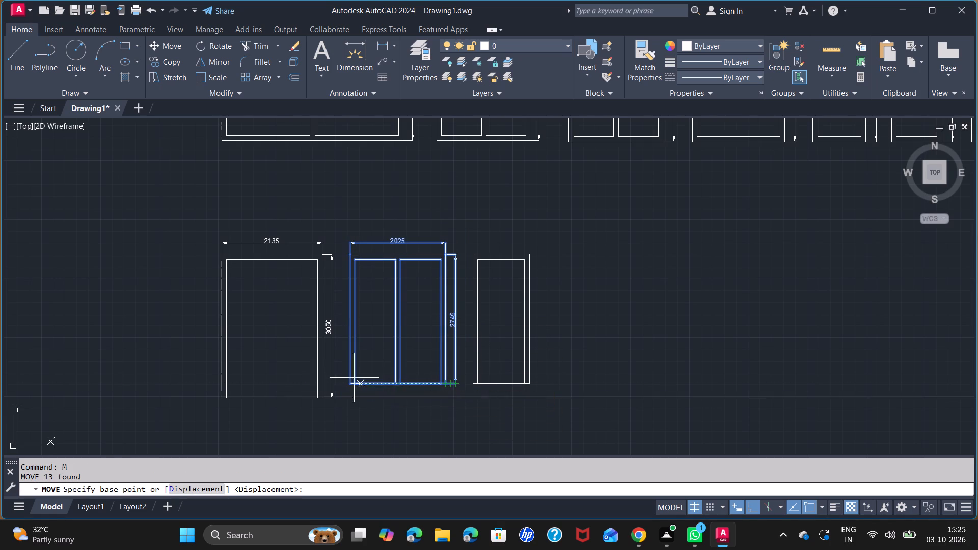
{"action": "scroll", "coordinate": [347, 379], "scroll_direction": "up", "scroll_amount": 2}
{"action": "left_click", "coordinate": [346, 390]}
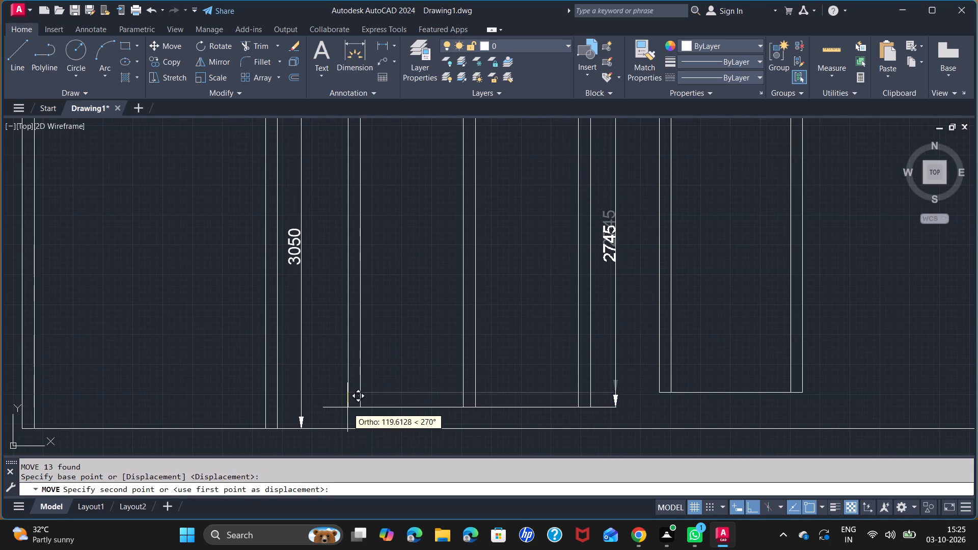
{"action": "left_click", "coordinate": [346, 427]}
Move the third window straight down so its bottom sits on the baseline.
{"action": "key", "text": "space"}
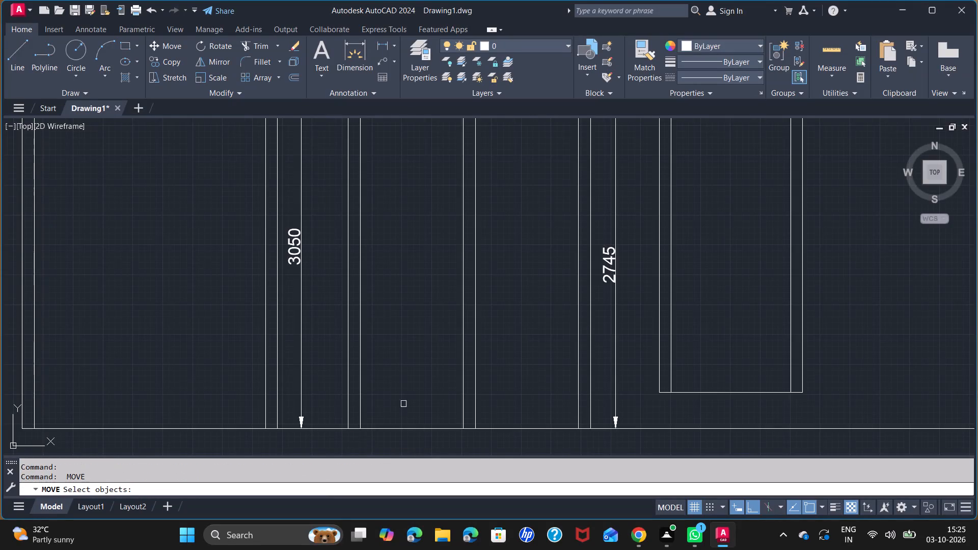
{"action": "scroll", "coordinate": [566, 366], "scroll_direction": "down", "scroll_amount": 2}
{"action": "middle_click_drag", "start_coordinate": [568, 364], "coordinate": [482, 362]}
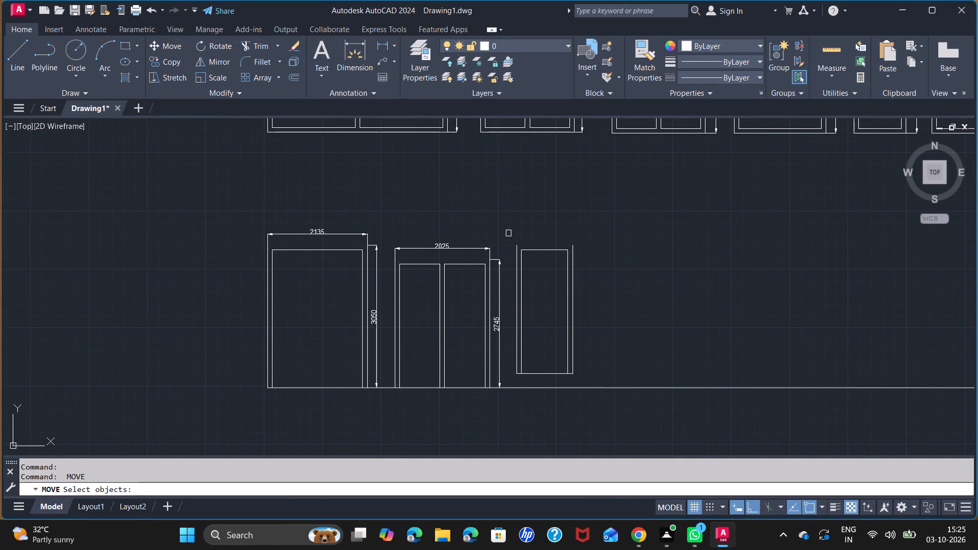
{"action": "key", "text": "Escape"}
{"action": "left_click", "coordinate": [507, 233]}
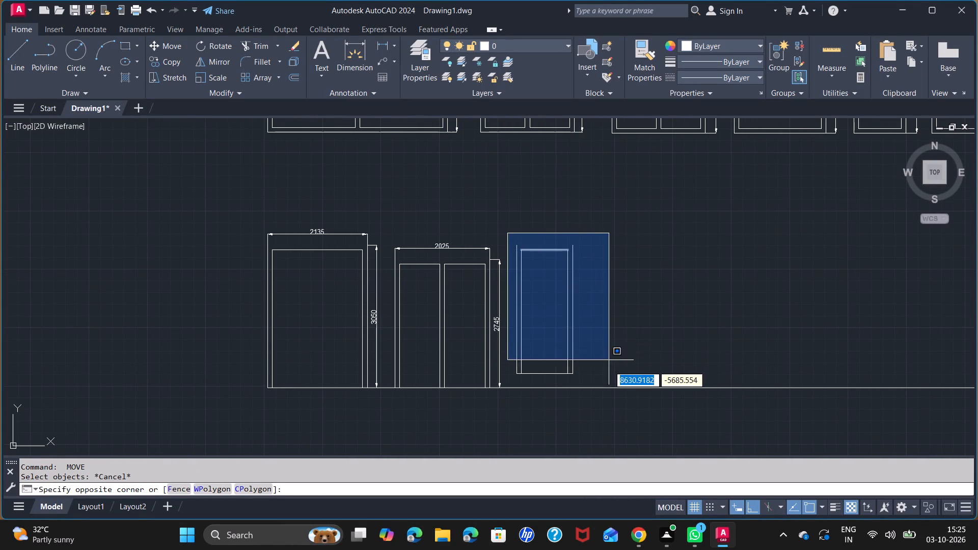
{"action": "left_click", "coordinate": [609, 385]}
{"action": "key", "text": "m"}
{"action": "key", "text": "Return"}
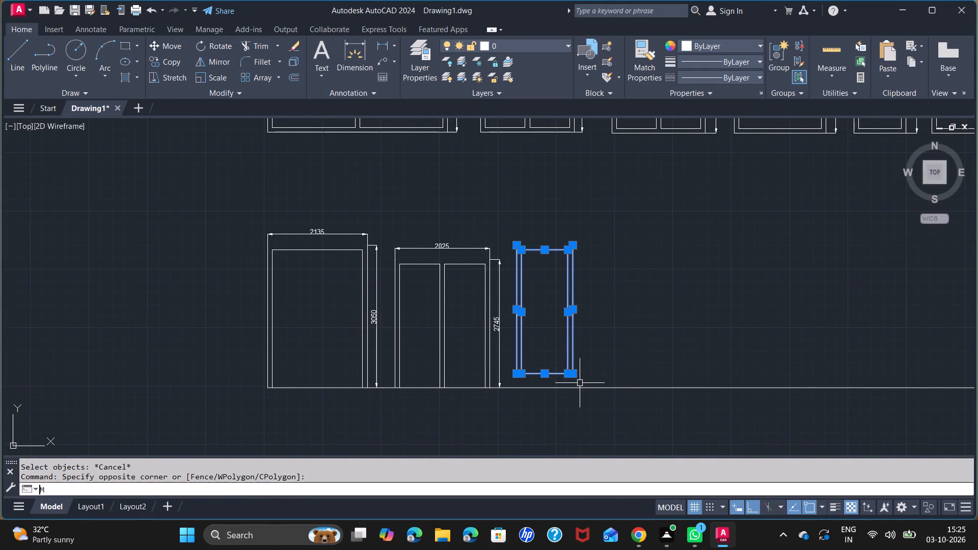
{"action": "scroll", "coordinate": [522, 373], "scroll_direction": "up", "scroll_amount": 2}
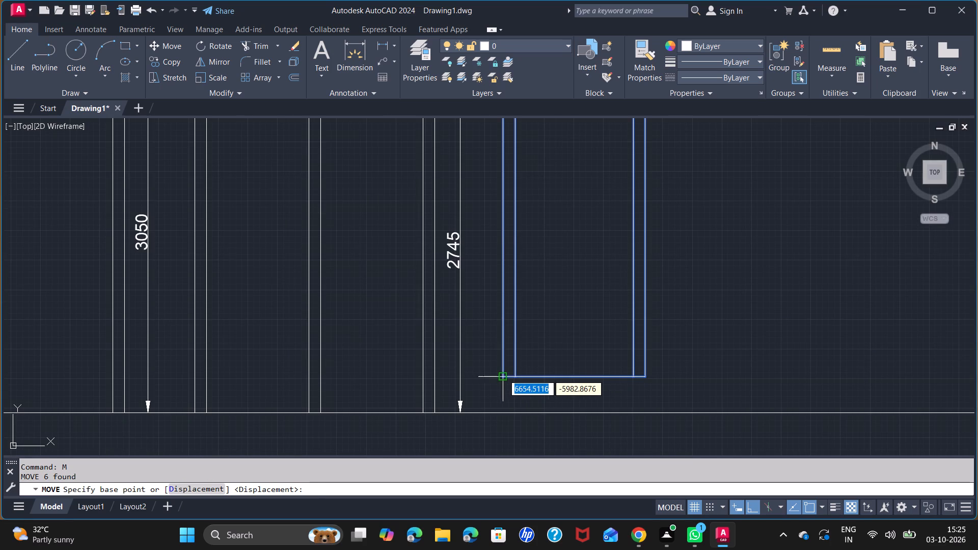
{"action": "left_click", "coordinate": [503, 374]}
{"action": "left_click", "coordinate": [504, 409]}
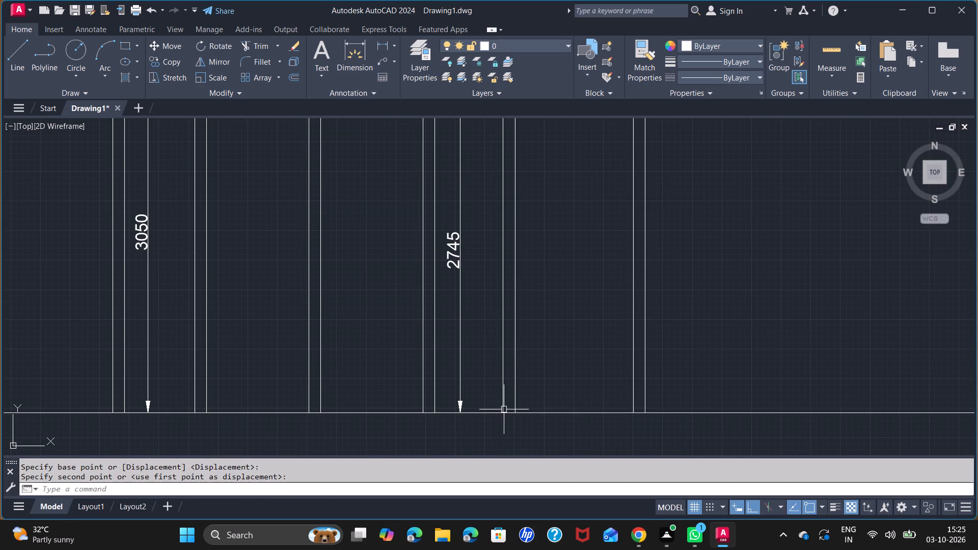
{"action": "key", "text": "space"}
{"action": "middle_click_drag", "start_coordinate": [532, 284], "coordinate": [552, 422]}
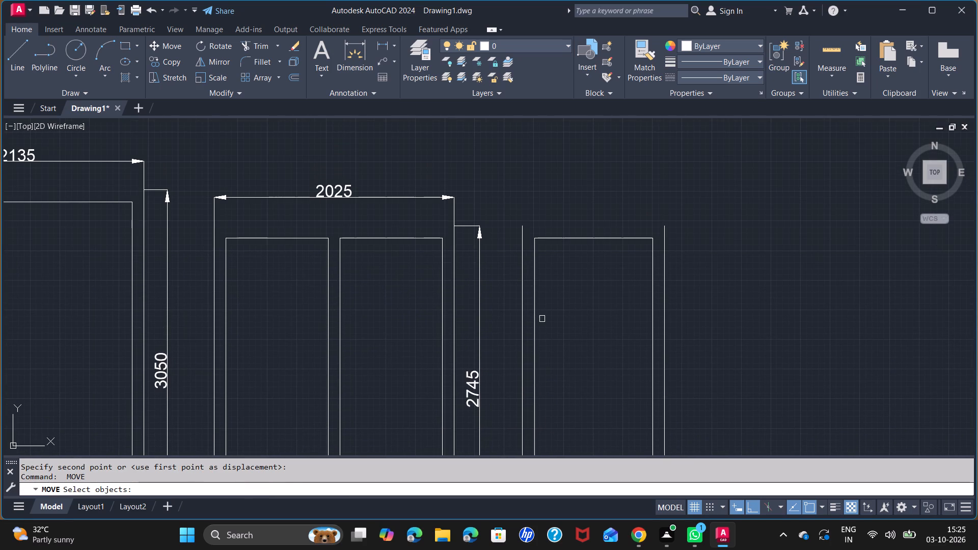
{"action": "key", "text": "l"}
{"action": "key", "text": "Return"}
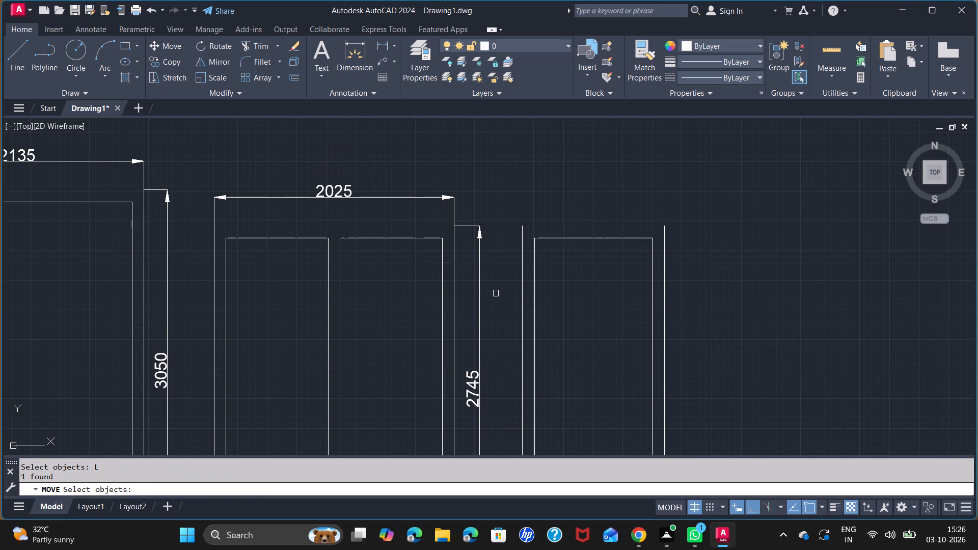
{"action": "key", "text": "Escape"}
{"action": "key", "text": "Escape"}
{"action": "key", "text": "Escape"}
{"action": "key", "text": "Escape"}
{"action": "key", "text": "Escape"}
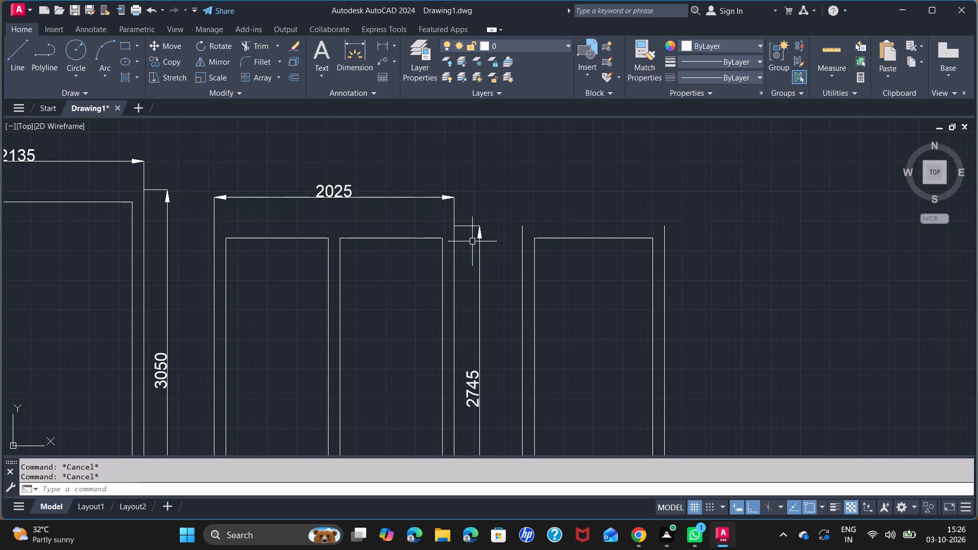
Draw the missing outer top lines of the second window (2025 long) and the third window (1200 long).
{"action": "key", "text": "l"}
{"action": "key", "text": "Return"}
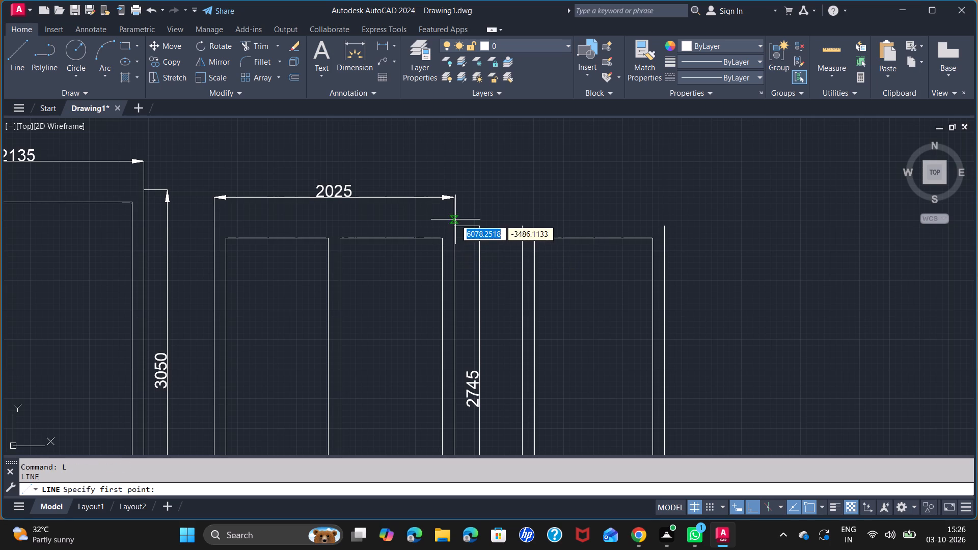
{"action": "left_click", "coordinate": [457, 229]}
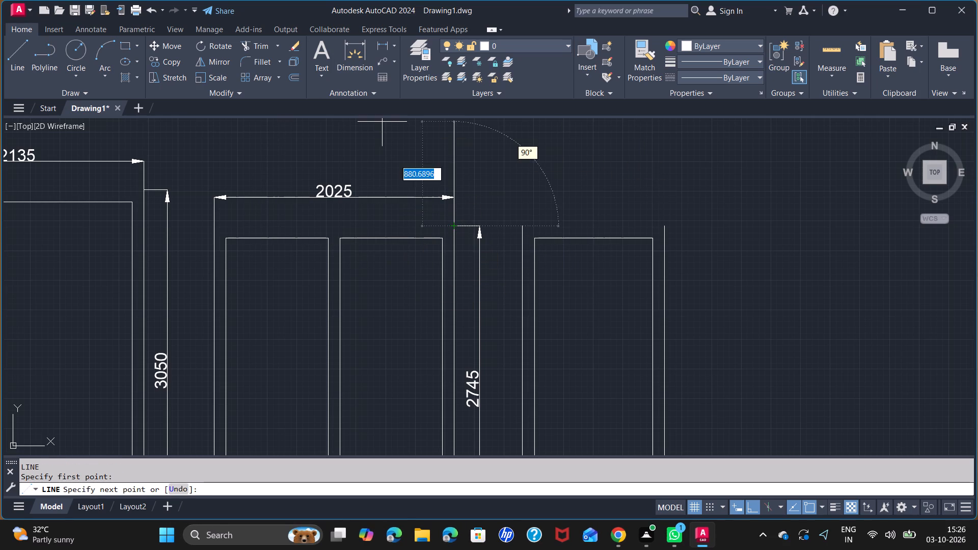
{"action": "left_click", "coordinate": [213, 226]}
{"action": "key", "text": "space"}
{"action": "key", "text": "space"}
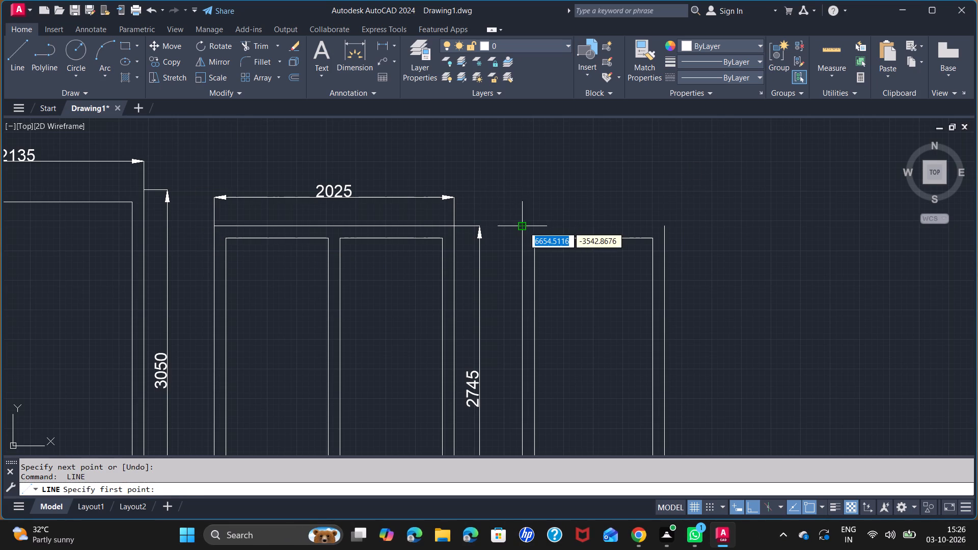
{"action": "left_click", "coordinate": [524, 227]}
{"action": "left_click", "coordinate": [663, 223]}
{"action": "key", "text": "space"}
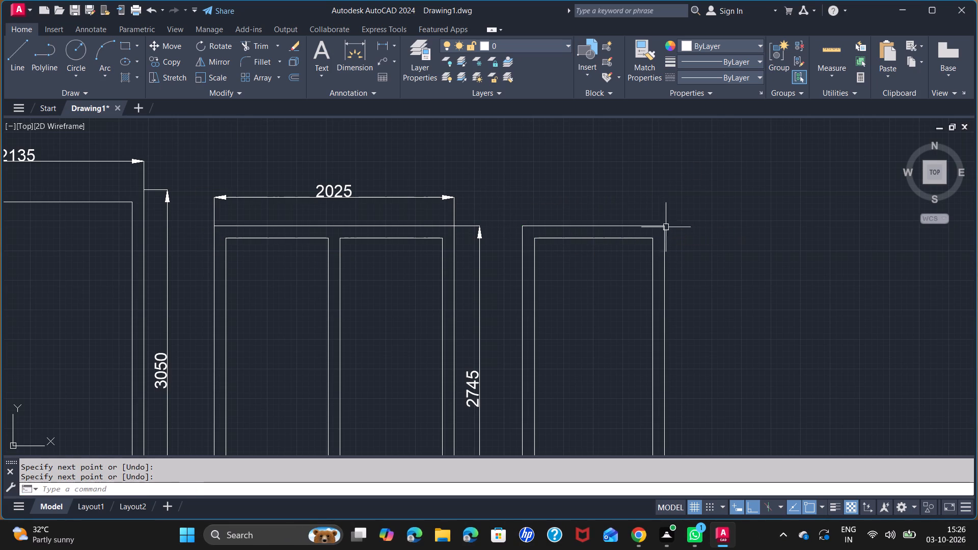
Add linear dimensions for the third window's width above it, level with the second window's, and for its full height on its right side.
{"action": "left_click", "coordinate": [383, 44]}
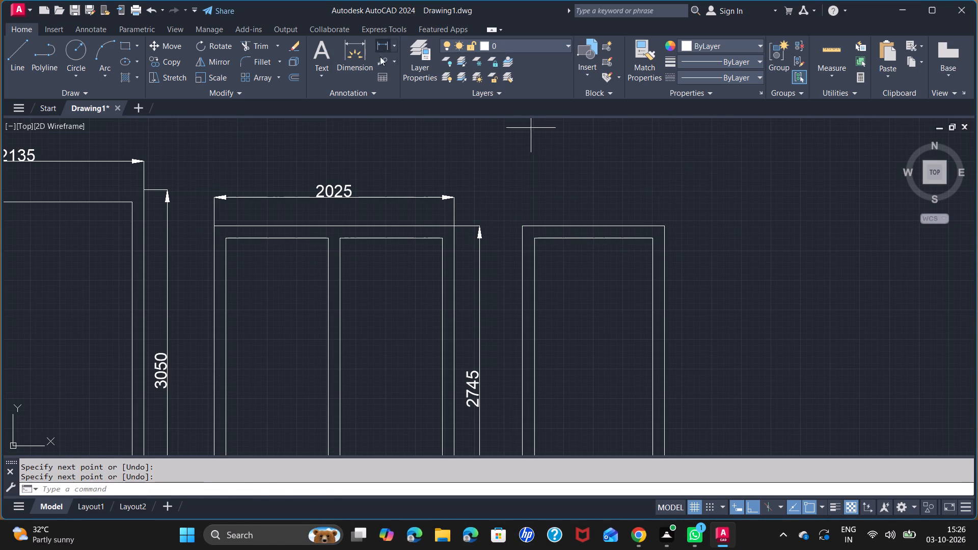
{"action": "left_click", "coordinate": [519, 227]}
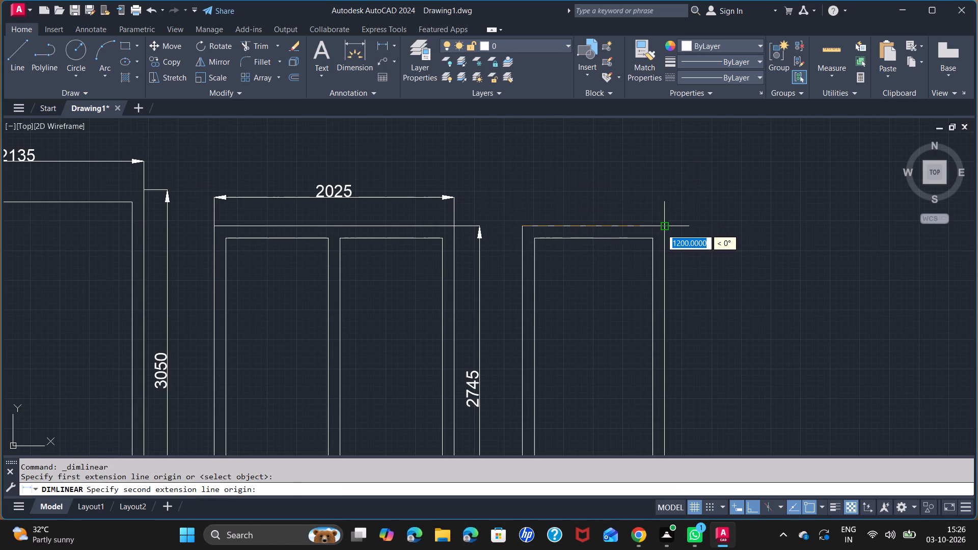
{"action": "left_click", "coordinate": [662, 228]}
{"action": "left_click", "coordinate": [454, 197]}
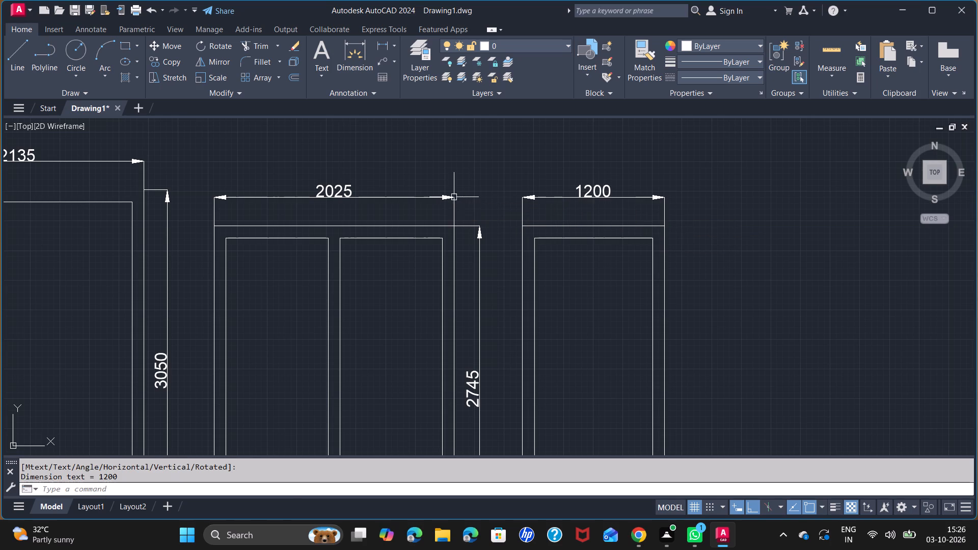
{"action": "key", "text": "space"}
{"action": "left_click", "coordinate": [662, 229]}
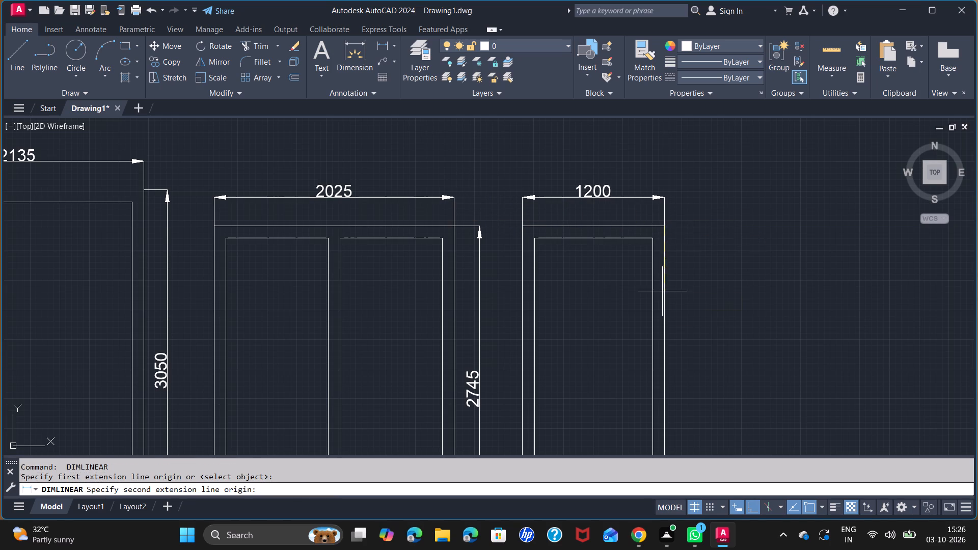
{"action": "scroll", "coordinate": [665, 304], "scroll_direction": "down", "scroll_amount": 3}
{"action": "middle_click_drag", "start_coordinate": [666, 318], "coordinate": [641, 267]}
{"action": "scroll", "coordinate": [643, 302], "scroll_direction": "up", "scroll_amount": 3}
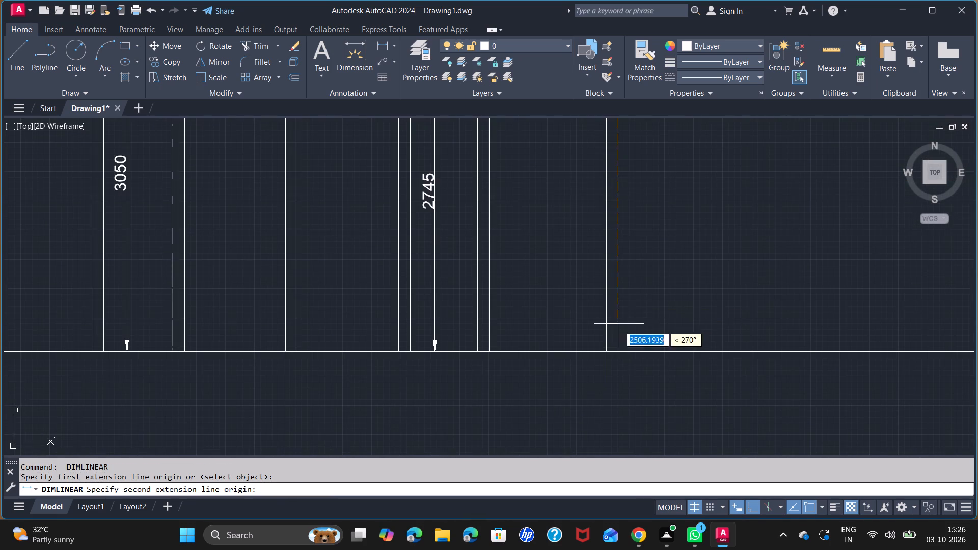
{"action": "left_click", "coordinate": [623, 352]}
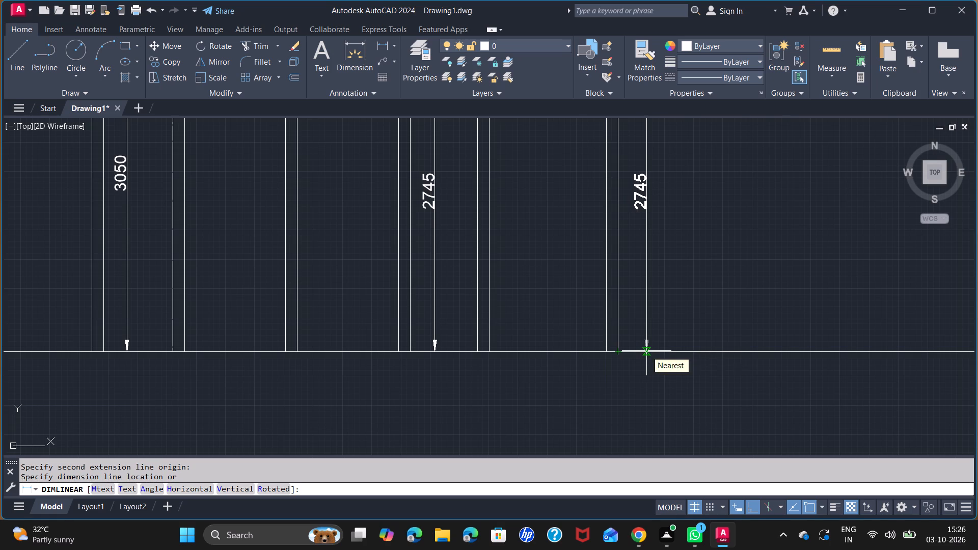
{"action": "left_click", "coordinate": [641, 350]}
Draw the missing outer top line of the first window, 2135 long, between its two outer vertical lines.
{"action": "middle_click_drag", "start_coordinate": [628, 242], "coordinate": [319, 331]}
{"action": "scroll", "coordinate": [319, 331], "scroll_direction": "down", "scroll_amount": 1}
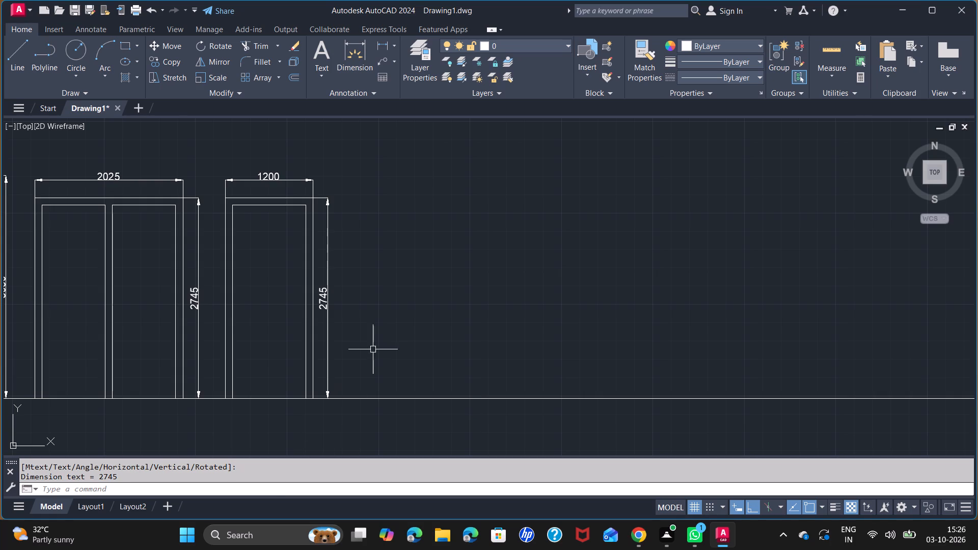
{"action": "scroll", "coordinate": [378, 344], "scroll_direction": "down", "scroll_amount": 1}
{"action": "middle_click_drag", "start_coordinate": [405, 357], "coordinate": [389, 359]}
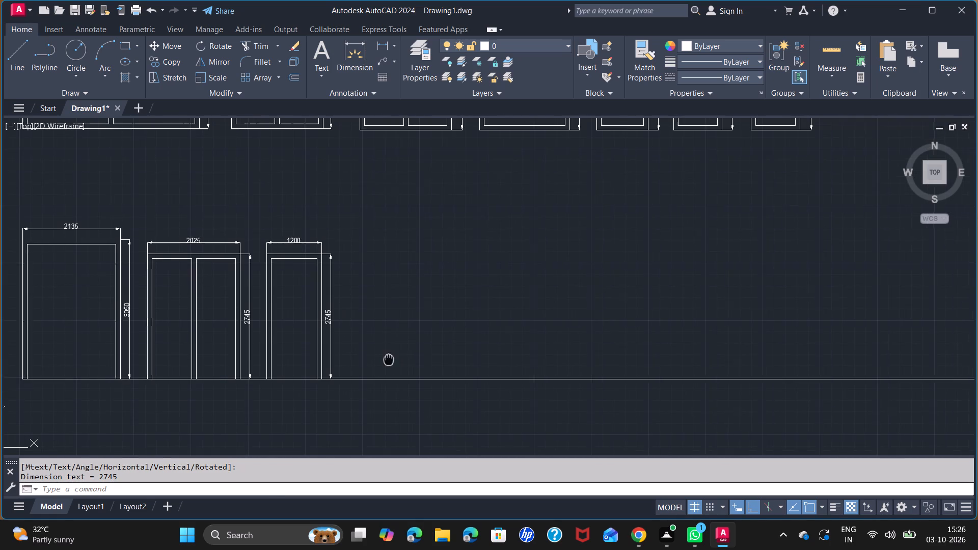
{"action": "middle_click_drag", "start_coordinate": [389, 359], "coordinate": [500, 352]}
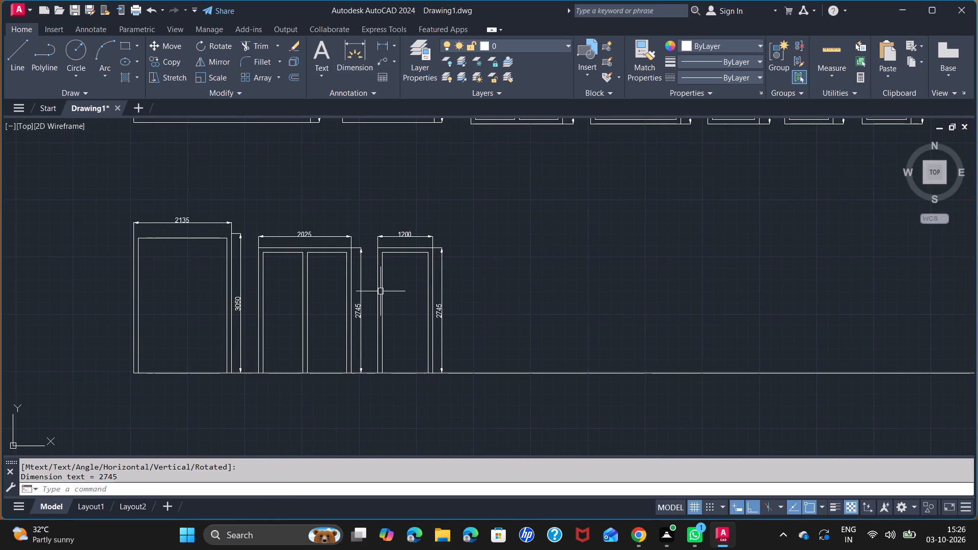
{"action": "key", "text": "Escape"}
{"action": "key", "text": "l"}
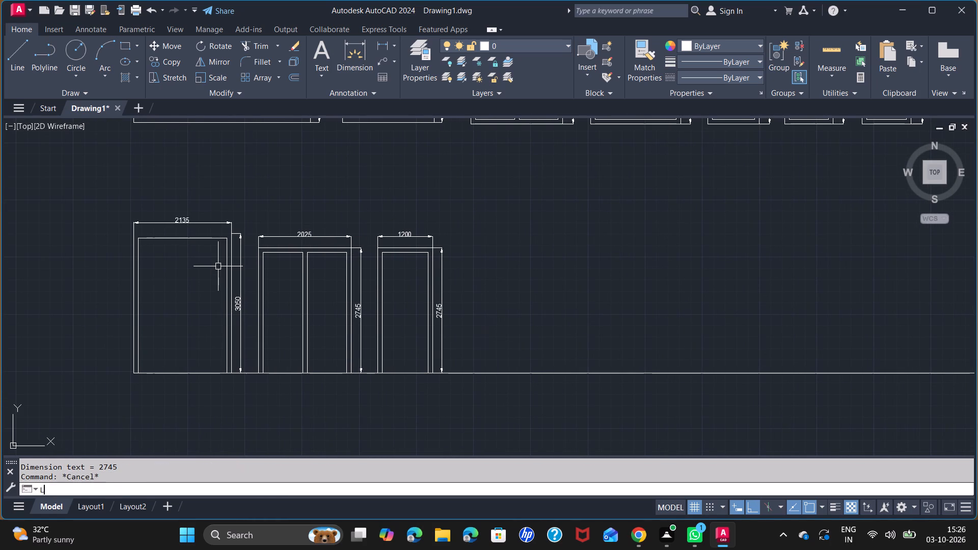
{"action": "key", "text": "Return"}
{"action": "scroll", "coordinate": [132, 234], "scroll_direction": "up", "scroll_amount": 1}
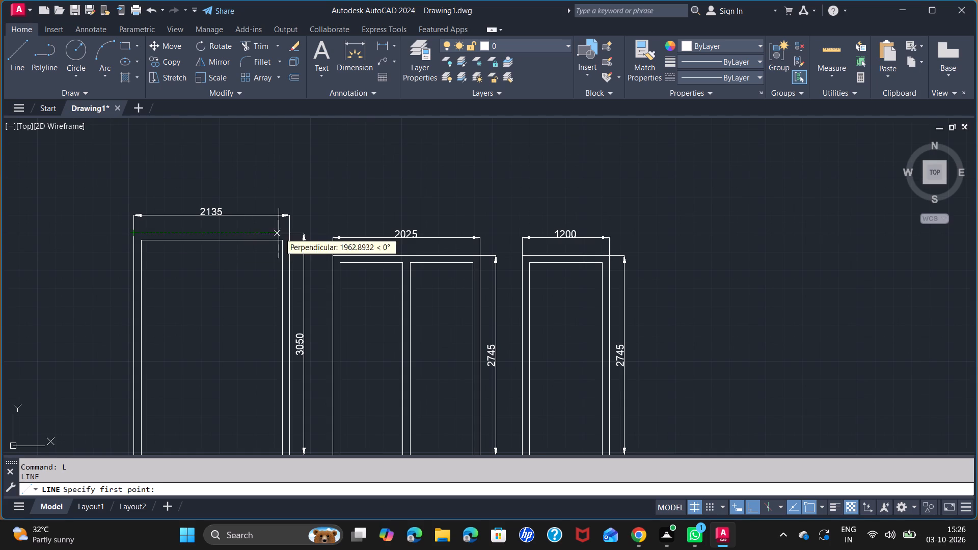
{"action": "left_click", "coordinate": [289, 233]}
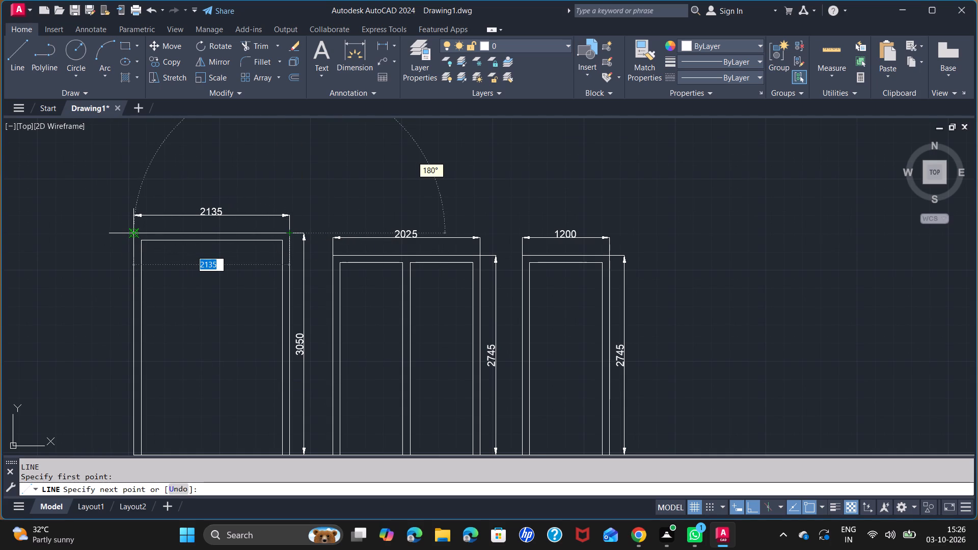
{"action": "left_click", "coordinate": [130, 232]}
{"action": "key", "text": "space"}
Draw the fourth window's outline, 2745 high and 1040 wide, standing on the baseline just right of the third window's height dimension.
{"action": "scroll", "coordinate": [279, 252], "scroll_direction": "down", "scroll_amount": 1}
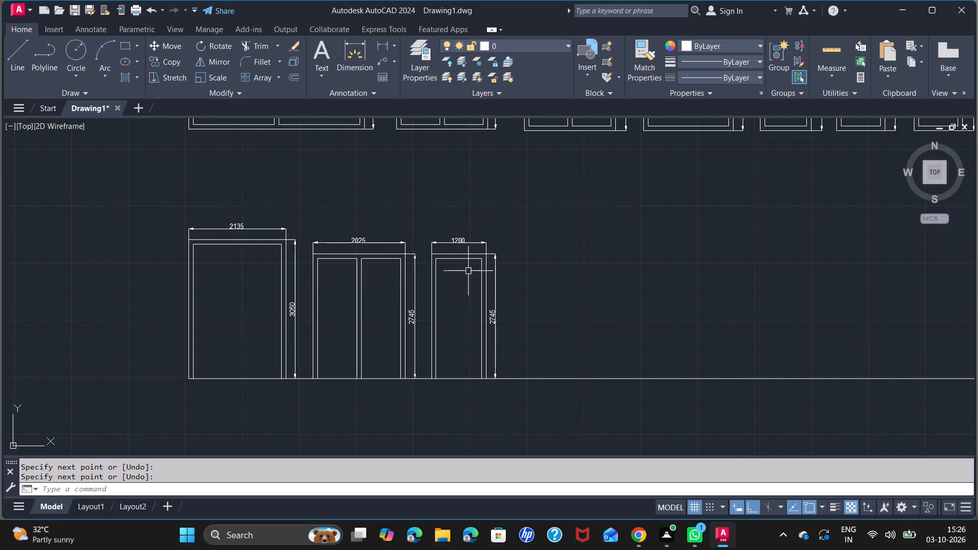
{"action": "middle_click_drag", "start_coordinate": [512, 280], "coordinate": [358, 280]}
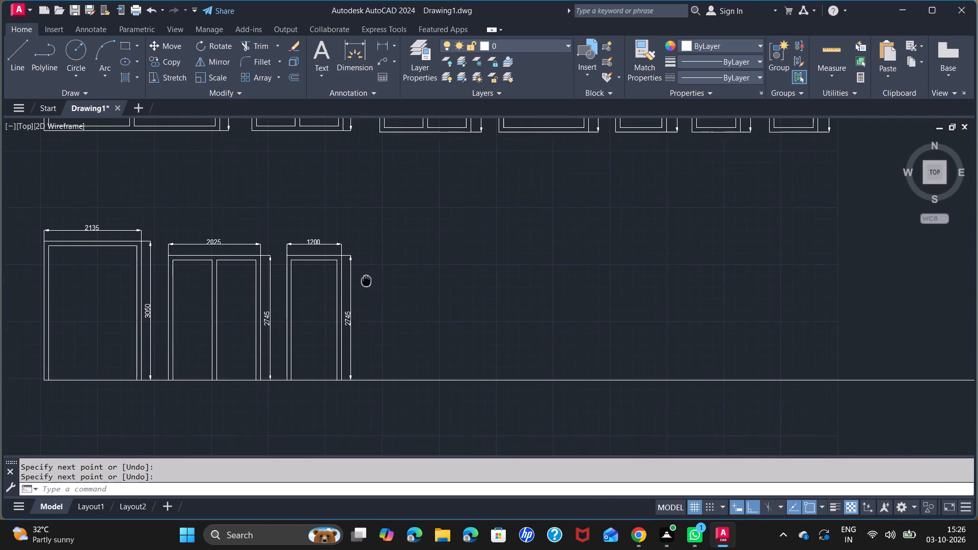
{"action": "middle_click_drag", "start_coordinate": [358, 280], "coordinate": [347, 281]}
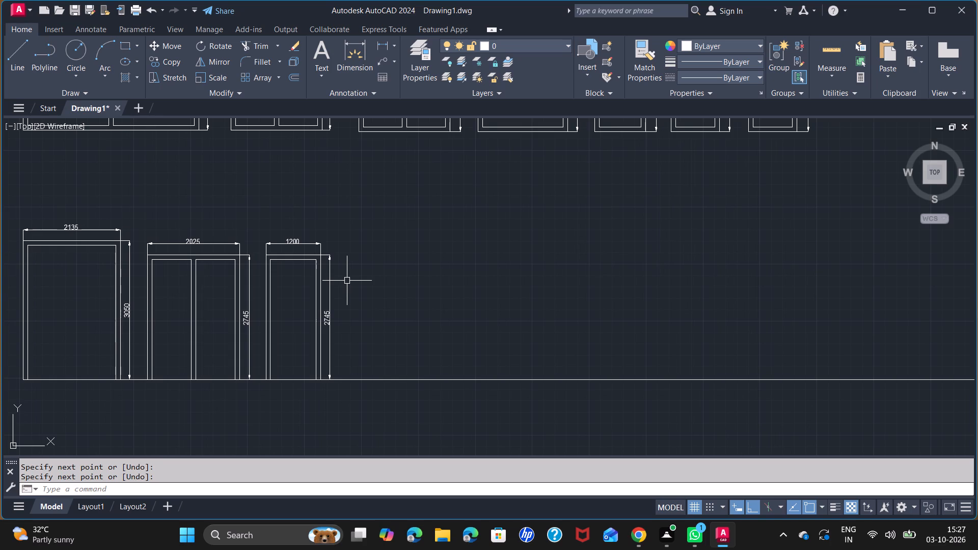
{"action": "key", "text": "l"}
{"action": "key", "text": "Return"}
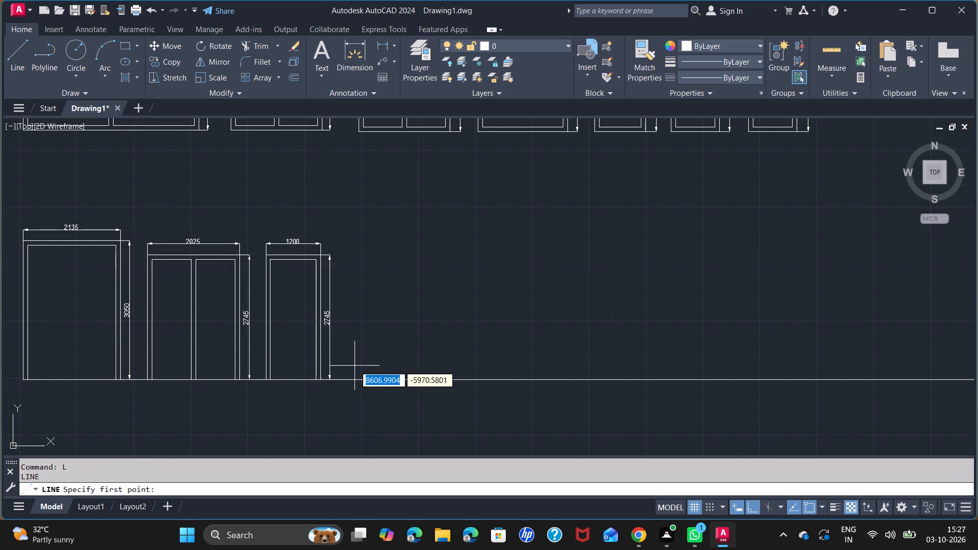
{"action": "left_click", "coordinate": [348, 379]}
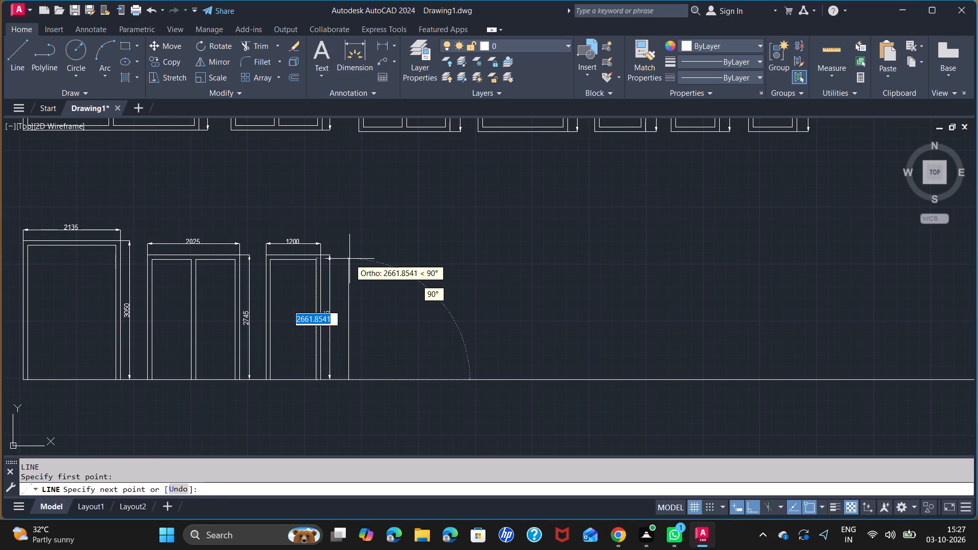
{"action": "type", "text": "2745"}
{"action": "key", "text": "Return"}
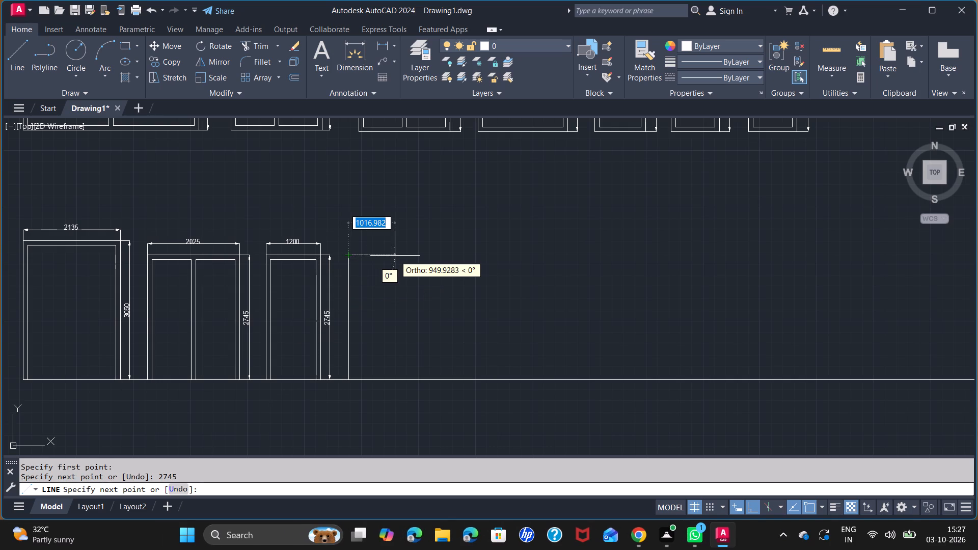
{"action": "type", "text": "1040"}
{"action": "key", "text": "Return"}
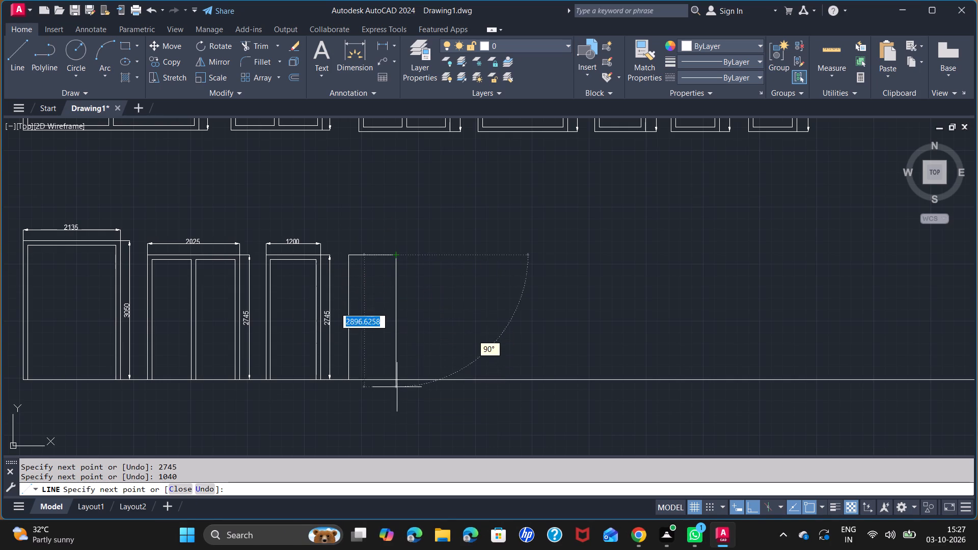
{"action": "scroll", "coordinate": [408, 386], "scroll_direction": "up", "scroll_amount": 3}
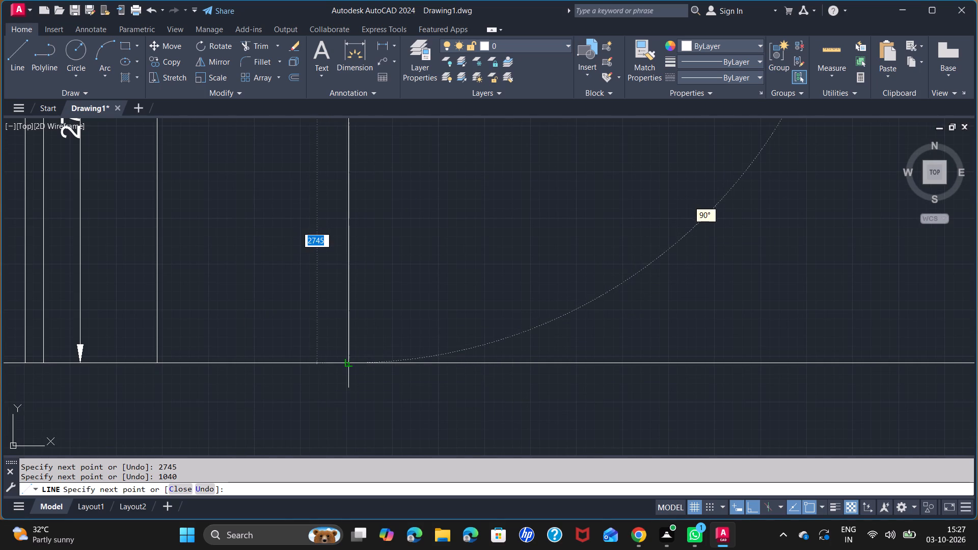
{"action": "left_click", "coordinate": [348, 362]}
{"action": "key", "text": "space"}
Offset the fourth window's two side lines and top line 100 inward to form its frame.
{"action": "scroll", "coordinate": [281, 229], "scroll_direction": "down", "scroll_amount": 2}
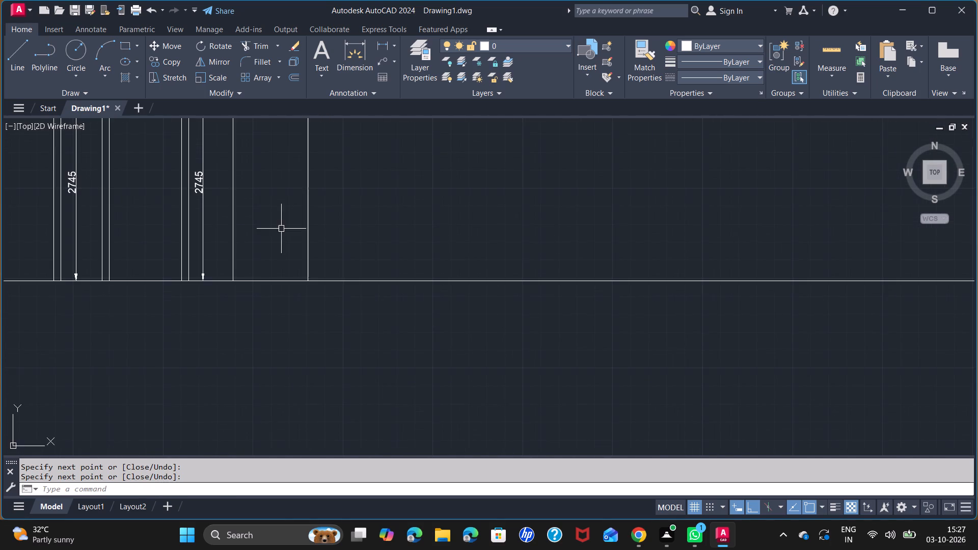
{"action": "middle_click_drag", "start_coordinate": [281, 229], "coordinate": [291, 347]}
{"action": "key", "text": "o"}
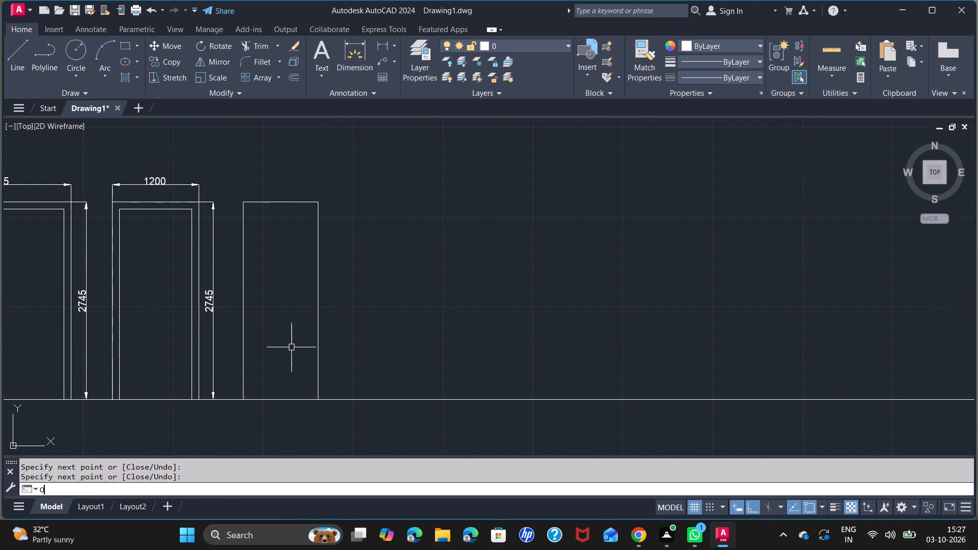
{"action": "key", "text": "f"}
{"action": "key", "text": "Return"}
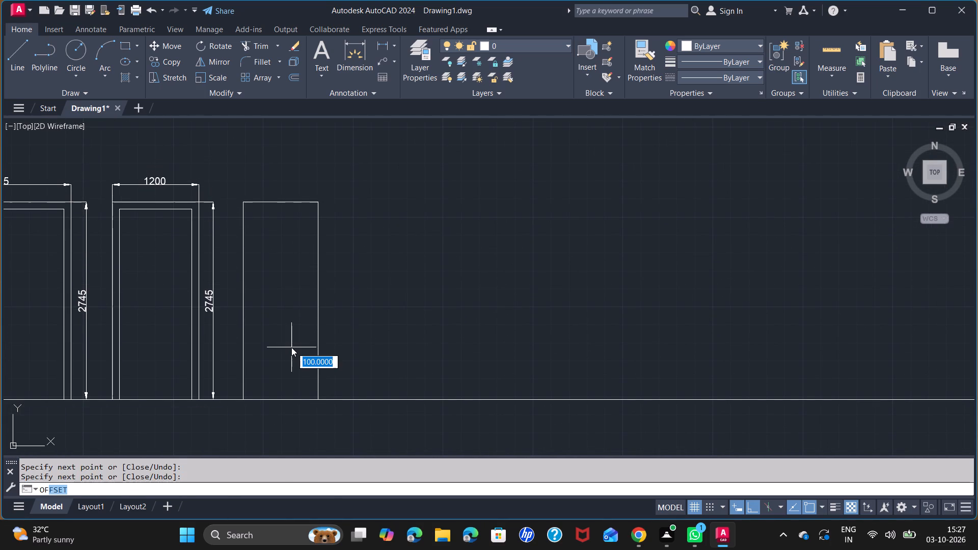
{"action": "type", "text": "100"}
{"action": "key", "text": "Return"}
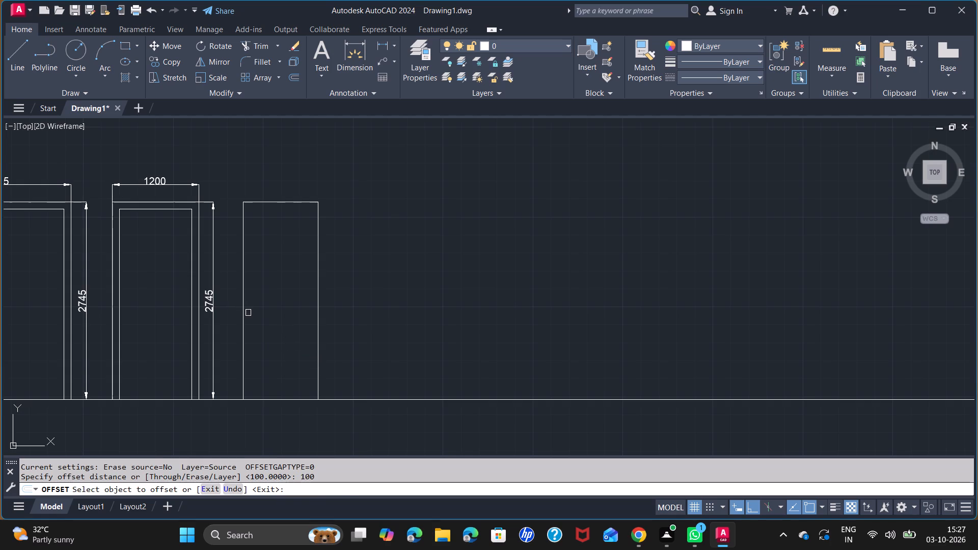
{"action": "left_click", "coordinate": [244, 310]}
{"action": "left_click", "coordinate": [260, 316]}
{"action": "left_click", "coordinate": [318, 356]}
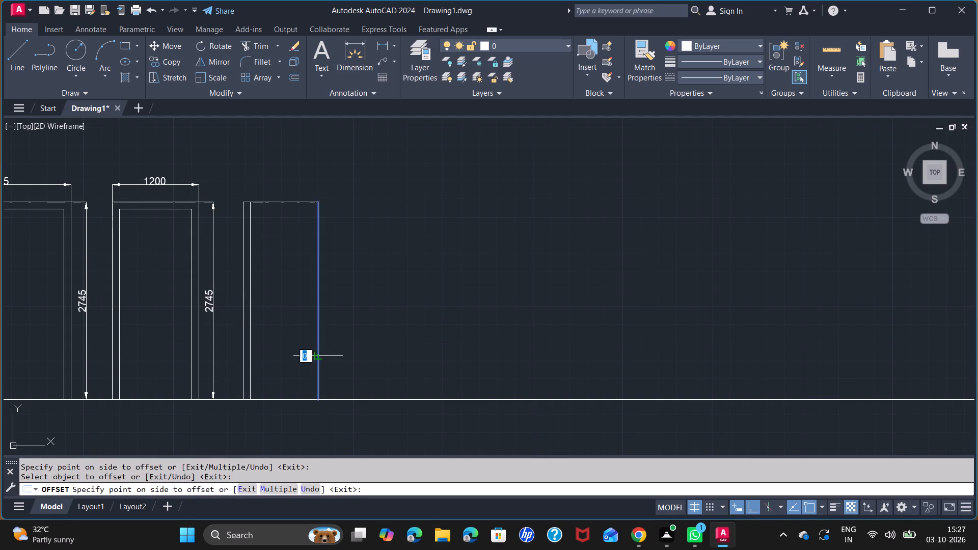
{"action": "left_click", "coordinate": [306, 343]}
{"action": "left_click", "coordinate": [270, 202]}
{"action": "left_click", "coordinate": [271, 226]}
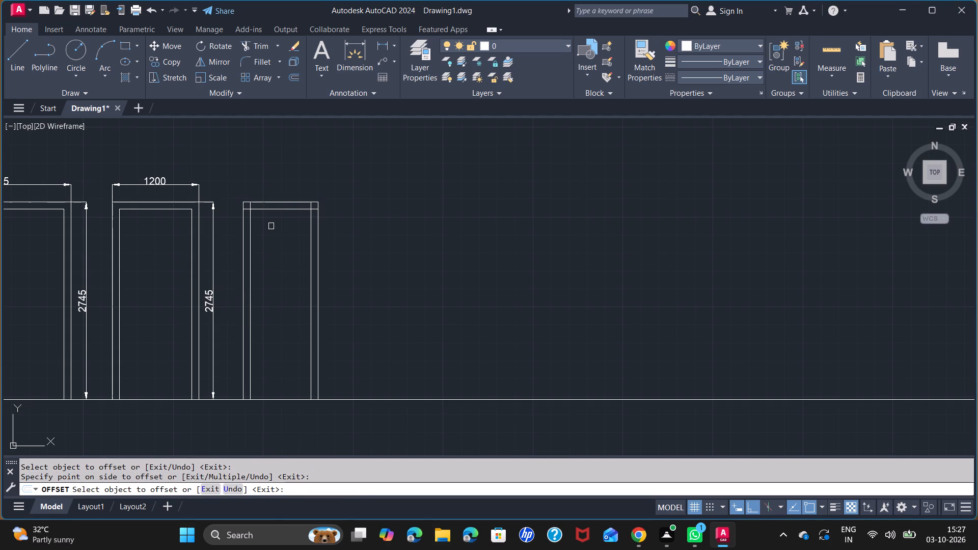
{"action": "key", "text": "space"}
Trim the overlapping ends of the inner frame lines at both top corners of the fourth window.
{"action": "type", "text": "TR"}
{"action": "key", "text": "Return"}
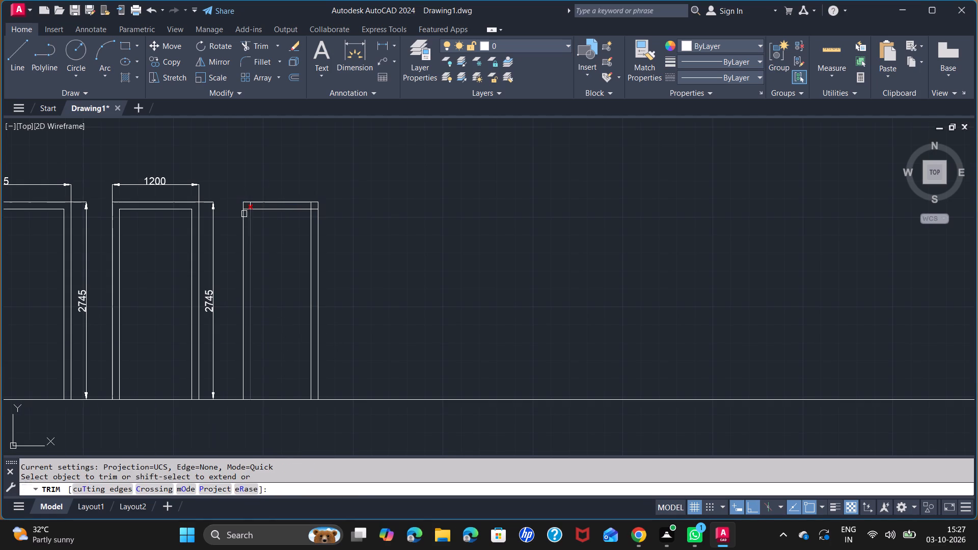
{"action": "scroll", "coordinate": [254, 202], "scroll_direction": "up", "scroll_amount": 2}
{"action": "left_click", "coordinate": [238, 212]}
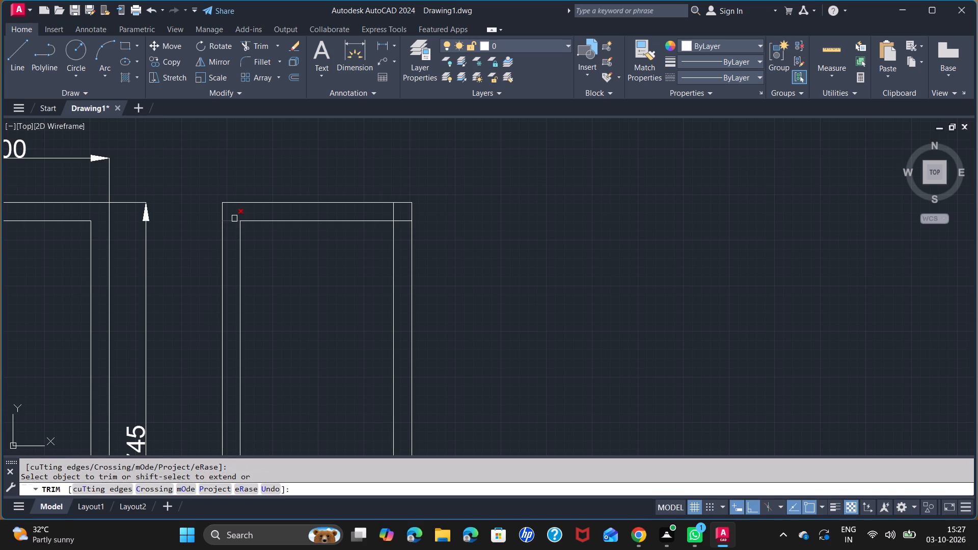
{"action": "left_click", "coordinate": [234, 218]}
{"action": "left_click", "coordinate": [394, 211]}
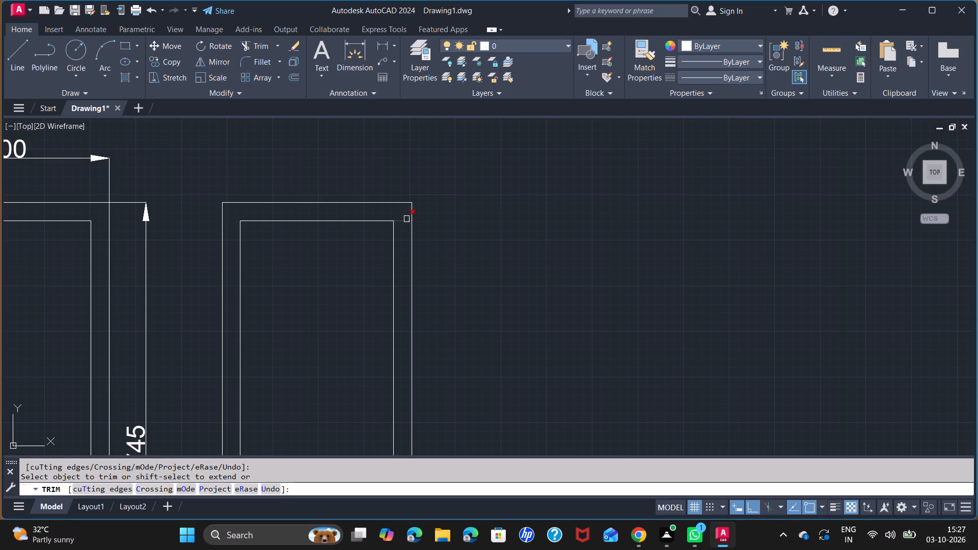
{"action": "left_click", "coordinate": [400, 221]}
{"action": "scroll", "coordinate": [392, 269], "scroll_direction": "down", "scroll_amount": 2}
{"action": "middle_click_drag", "start_coordinate": [386, 337], "coordinate": [386, 273]}
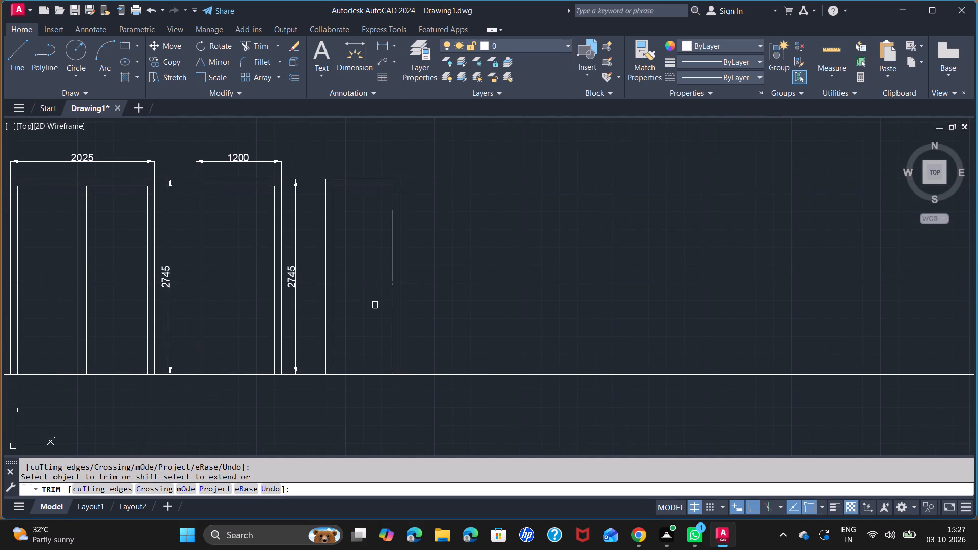
{"action": "key", "text": "space"}
Add a linear dimension for the fourth window's width above it, level with the third window's width dimension.
{"action": "left_click", "coordinate": [382, 41]}
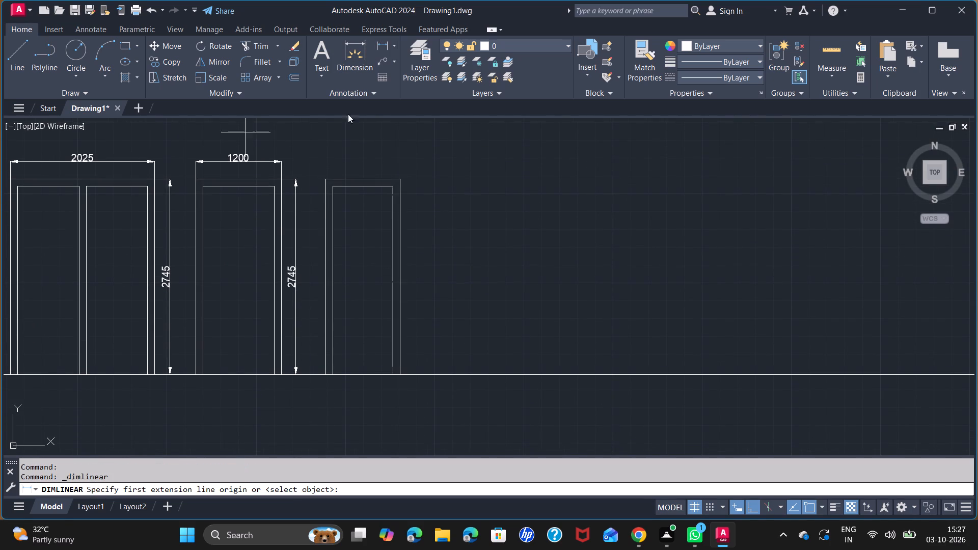
{"action": "scroll", "coordinate": [321, 169], "scroll_direction": "up", "scroll_amount": 2}
{"action": "left_click", "coordinate": [328, 194]}
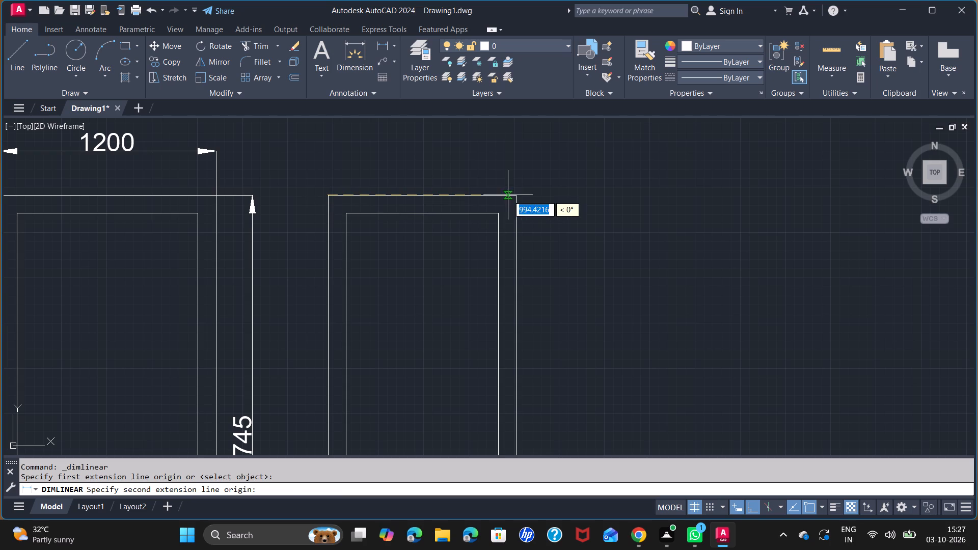
{"action": "left_click", "coordinate": [517, 194]}
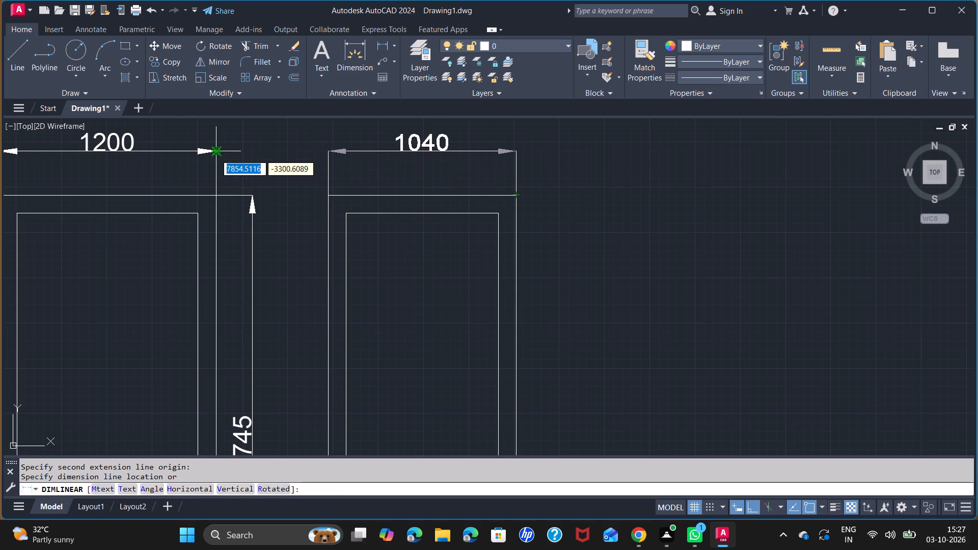
{"action": "left_click", "coordinate": [215, 154]}
Add a linear dimension for the fourth window's full height on its right side, down to the baseline.
{"action": "key", "text": "space"}
{"action": "left_click", "coordinate": [513, 196]}
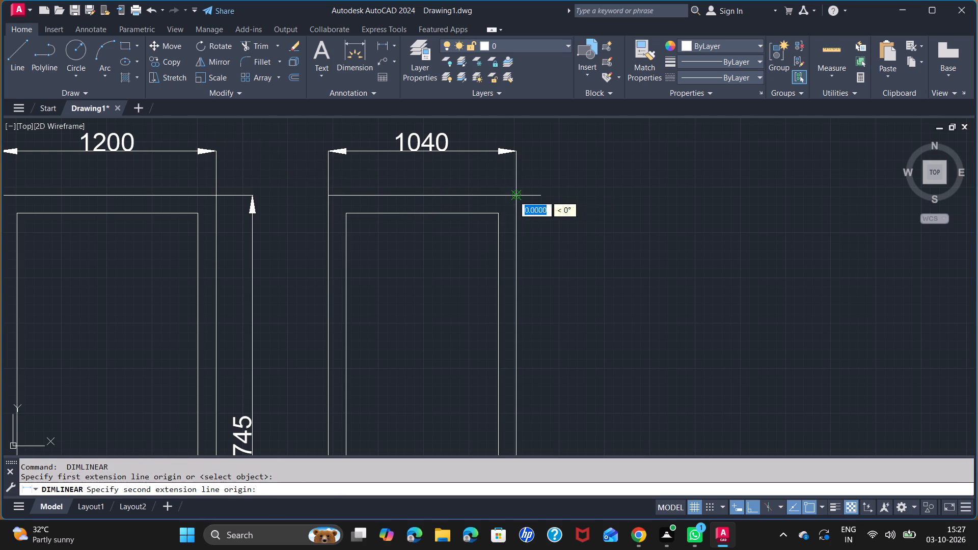
{"action": "scroll", "coordinate": [535, 318], "scroll_direction": "down", "scroll_amount": 2}
{"action": "middle_click_drag", "start_coordinate": [536, 346], "coordinate": [504, 225]}
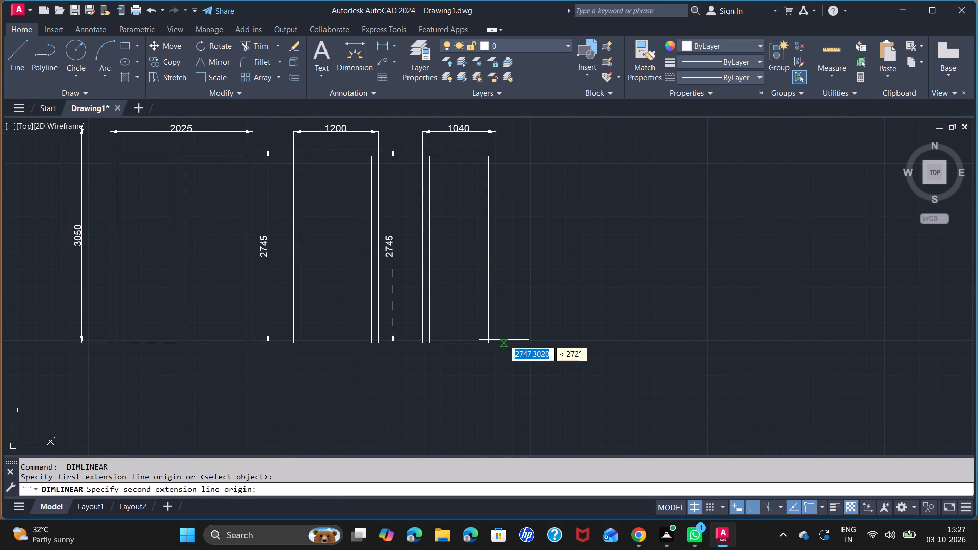
{"action": "left_click", "coordinate": [496, 344]}
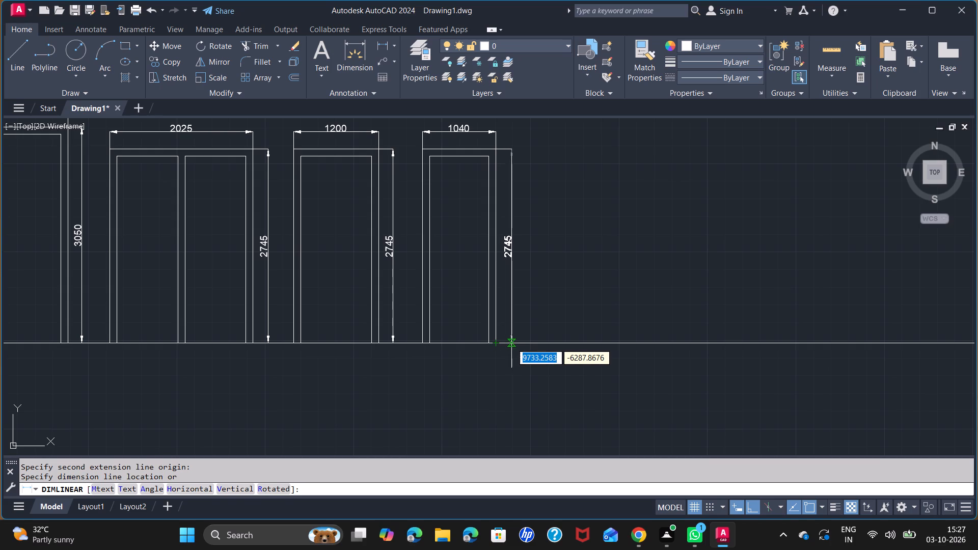
{"action": "left_click", "coordinate": [511, 343]}
{"action": "key", "text": "space"}
{"action": "middle_click", "coordinate": [565, 274]}
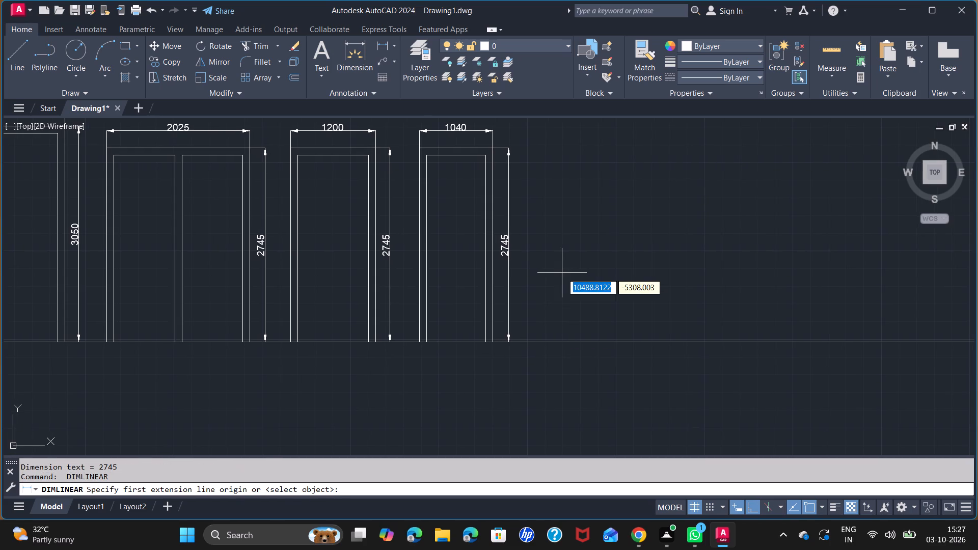
{"action": "middle_click_drag", "start_coordinate": [562, 273], "coordinate": [446, 278]}
{"action": "scroll", "coordinate": [562, 273], "scroll_direction": "down", "scroll_amount": 1}
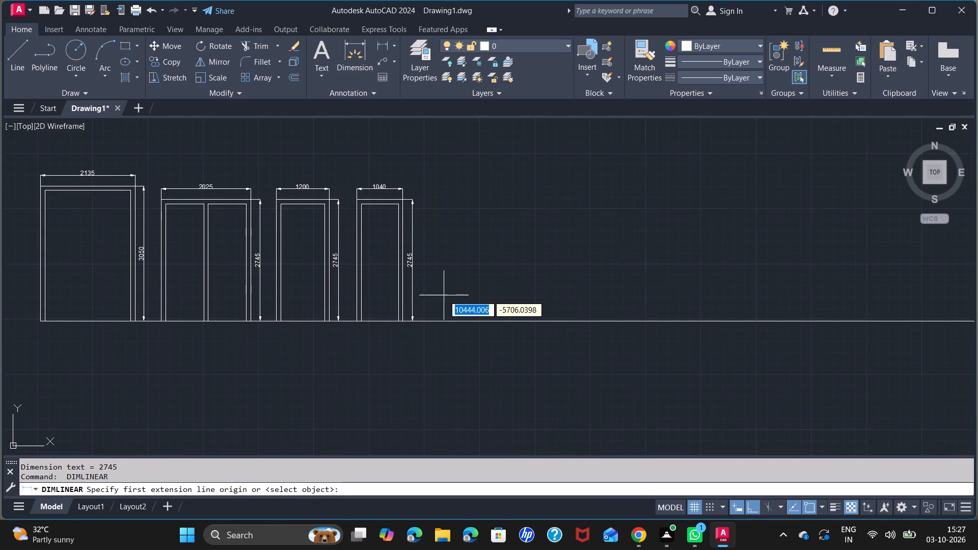
{"action": "scroll", "coordinate": [444, 295], "scroll_direction": "up", "scroll_amount": 1}
{"action": "key", "text": "Escape"}
Draw the fifth window's outline, 2745 high and 1040 wide, standing on the baseline just right of the fourth window's height dimension.
{"action": "key", "text": "l"}
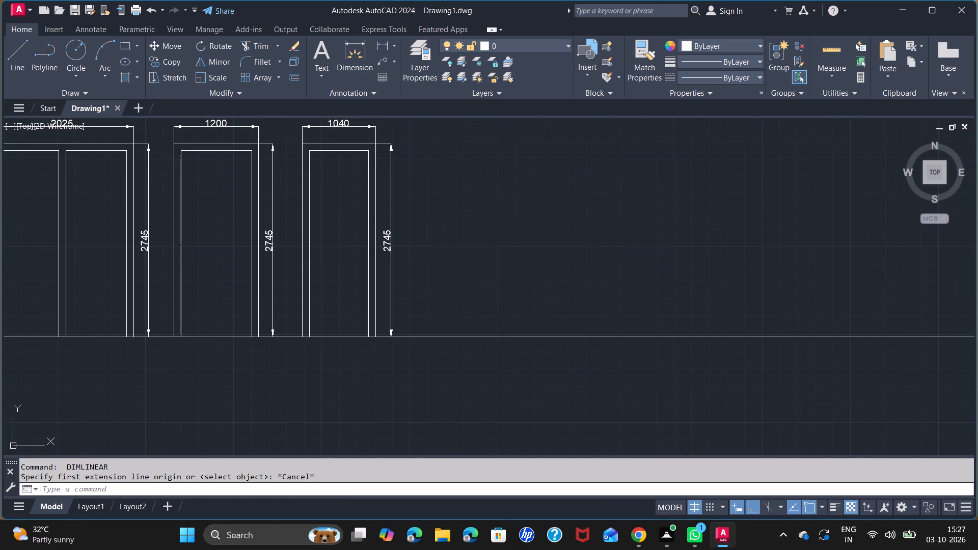
{"action": "key", "text": "Return"}
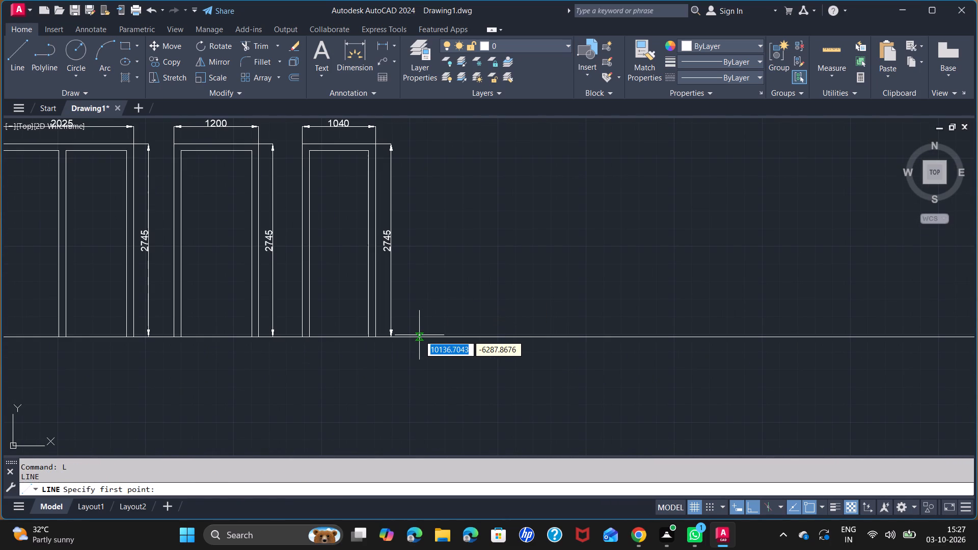
{"action": "left_click", "coordinate": [418, 335]}
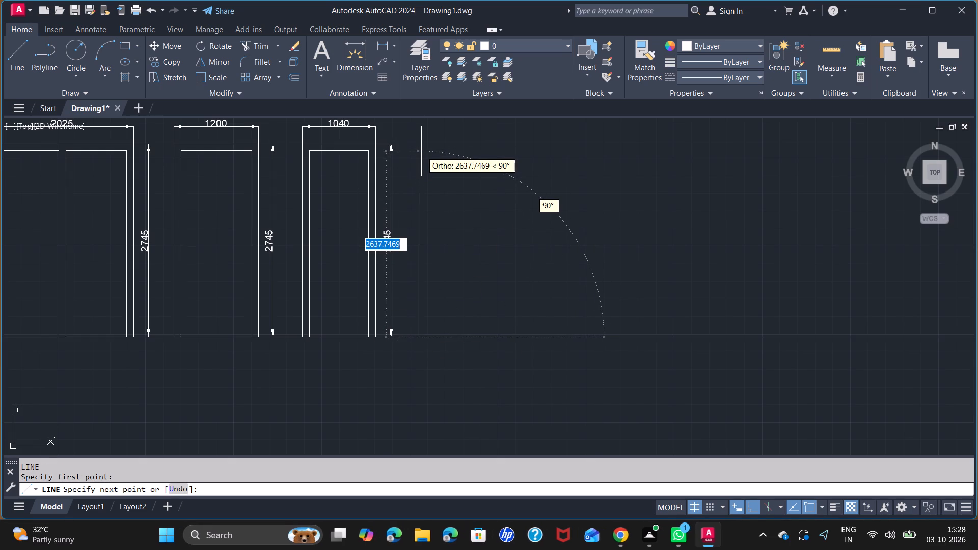
{"action": "type", "text": "27"}
{"action": "type", "text": "45"}
{"action": "key", "text": "Return"}
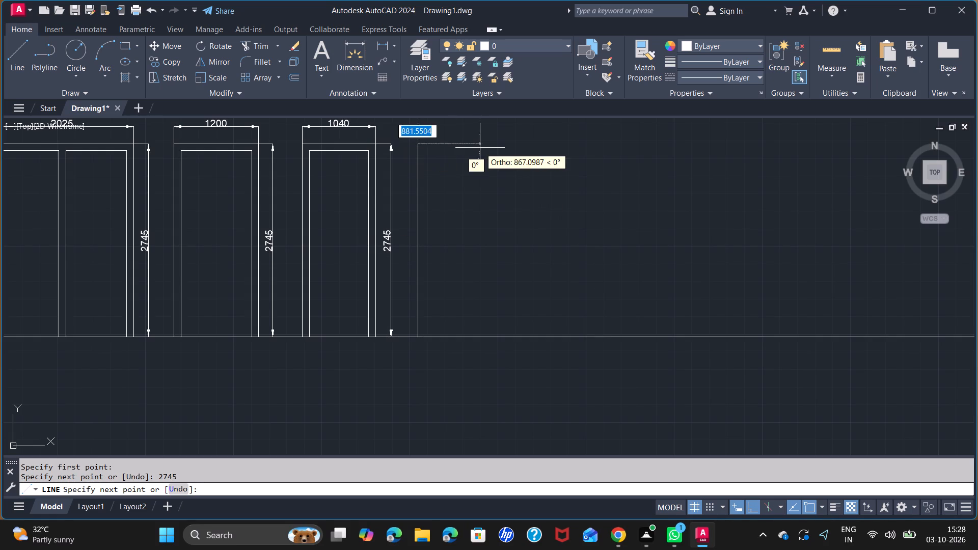
{"action": "type", "text": "1040"}
{"action": "key", "text": "Return"}
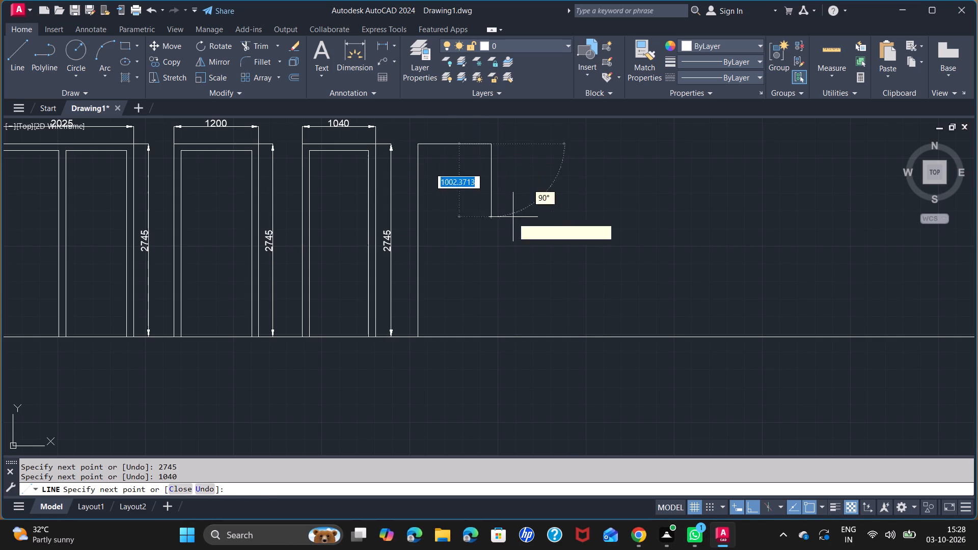
{"action": "left_click", "coordinate": [492, 334]}
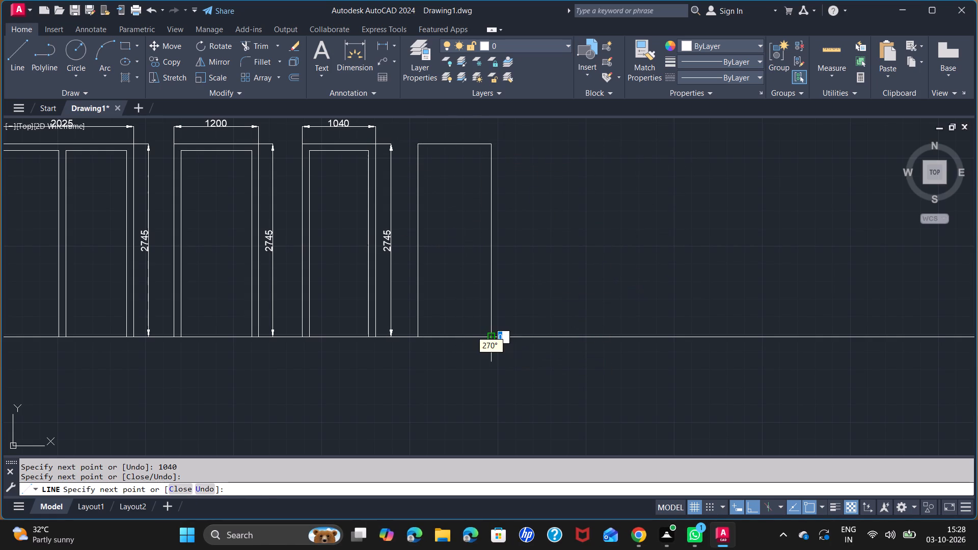
{"action": "key", "text": "space"}
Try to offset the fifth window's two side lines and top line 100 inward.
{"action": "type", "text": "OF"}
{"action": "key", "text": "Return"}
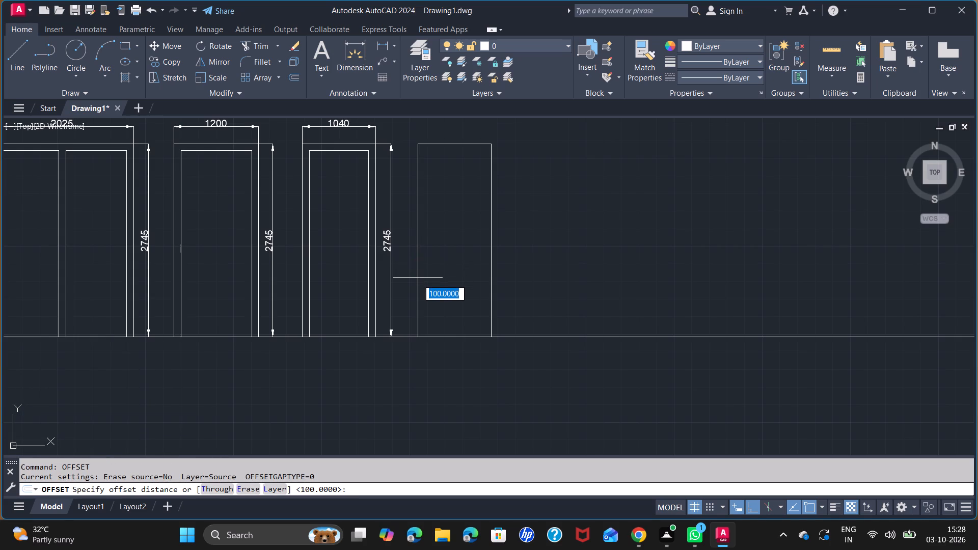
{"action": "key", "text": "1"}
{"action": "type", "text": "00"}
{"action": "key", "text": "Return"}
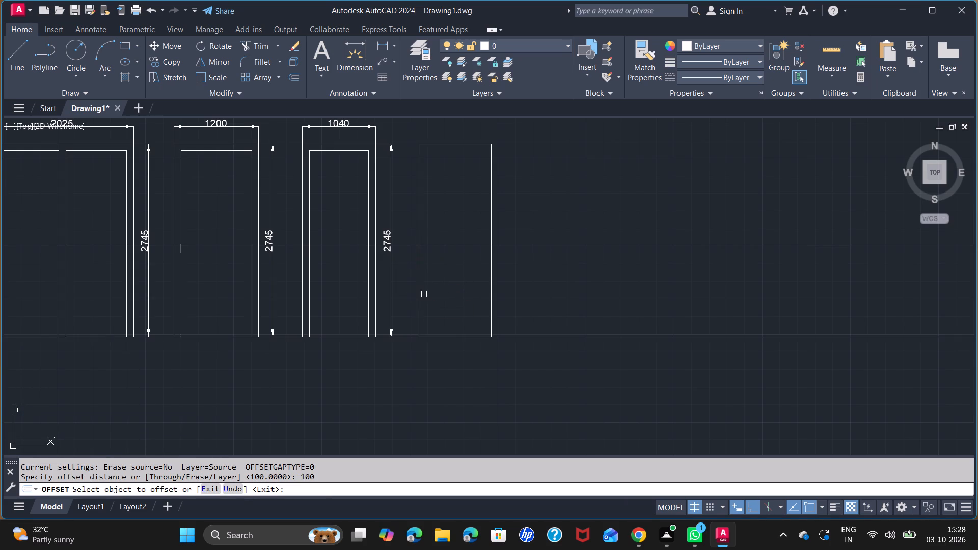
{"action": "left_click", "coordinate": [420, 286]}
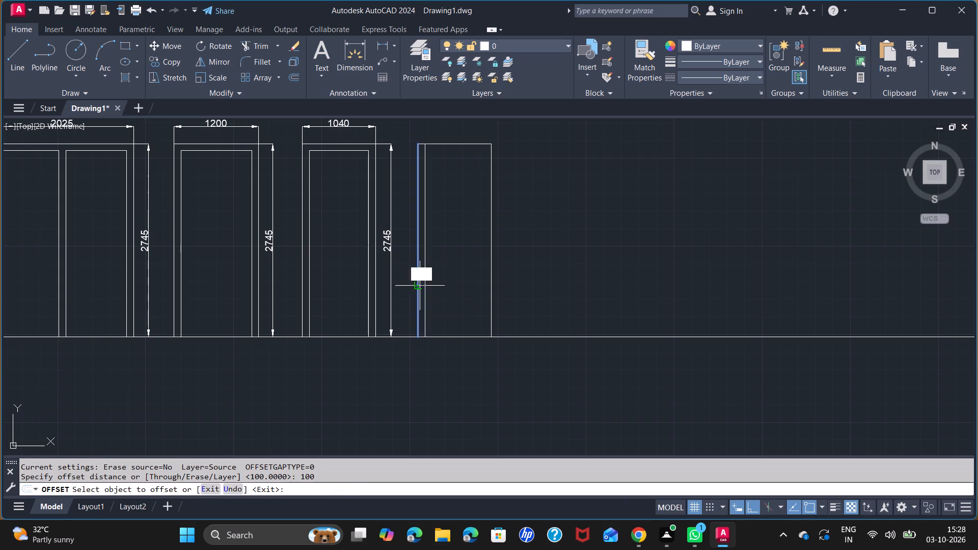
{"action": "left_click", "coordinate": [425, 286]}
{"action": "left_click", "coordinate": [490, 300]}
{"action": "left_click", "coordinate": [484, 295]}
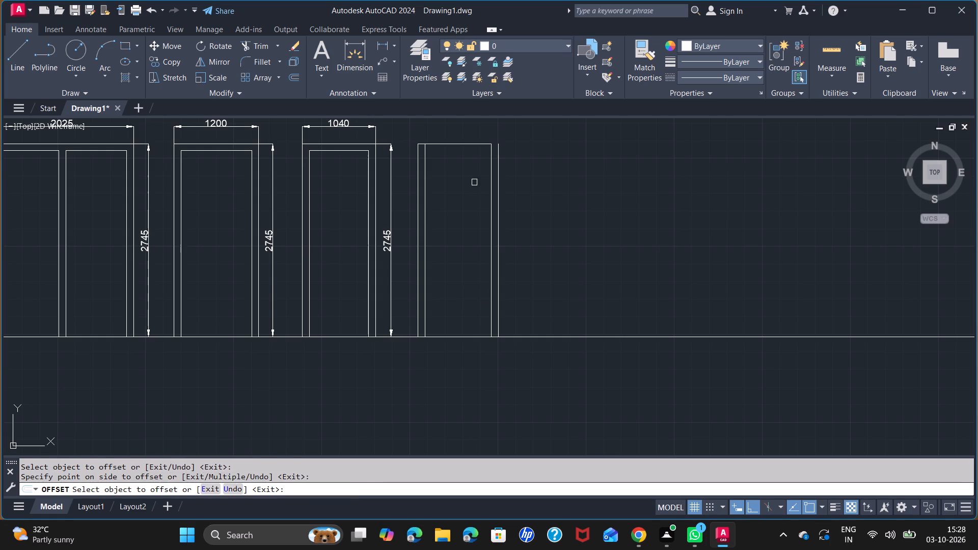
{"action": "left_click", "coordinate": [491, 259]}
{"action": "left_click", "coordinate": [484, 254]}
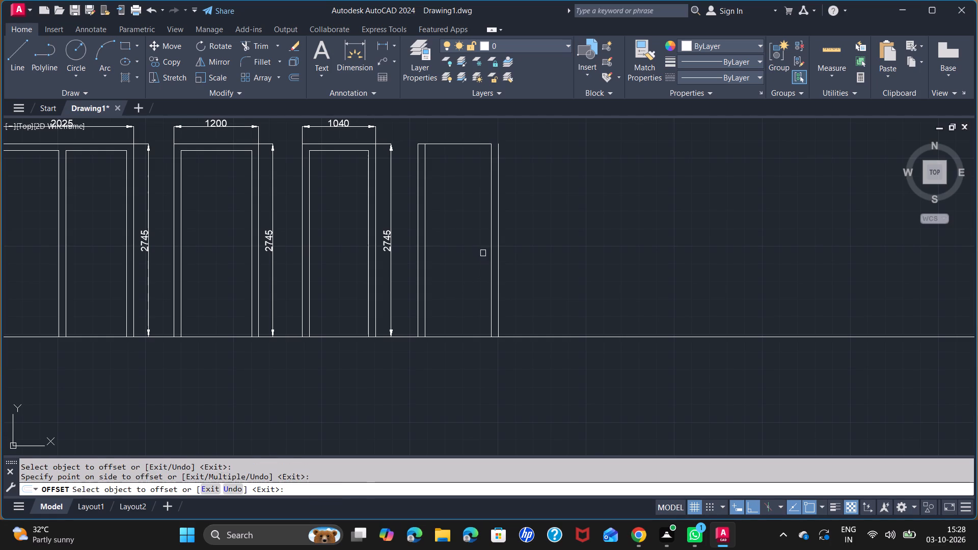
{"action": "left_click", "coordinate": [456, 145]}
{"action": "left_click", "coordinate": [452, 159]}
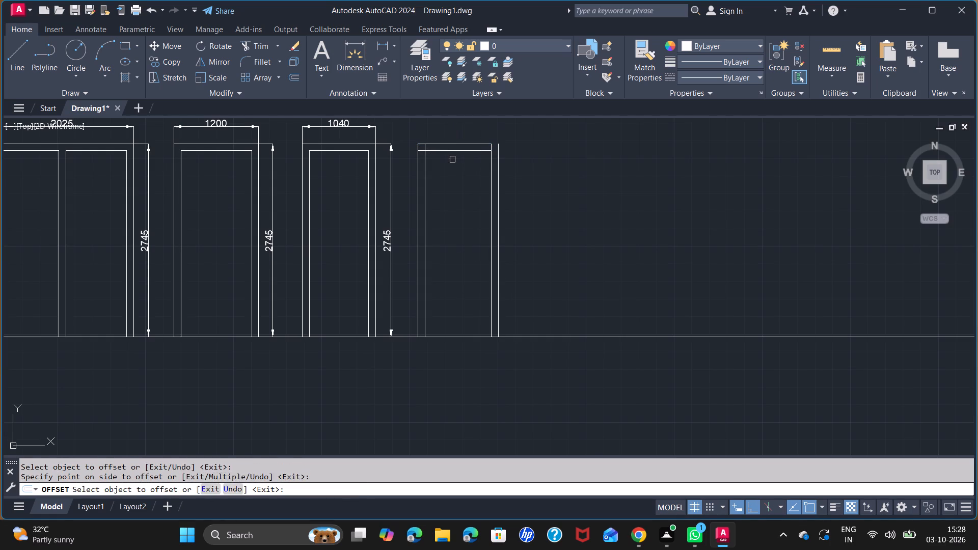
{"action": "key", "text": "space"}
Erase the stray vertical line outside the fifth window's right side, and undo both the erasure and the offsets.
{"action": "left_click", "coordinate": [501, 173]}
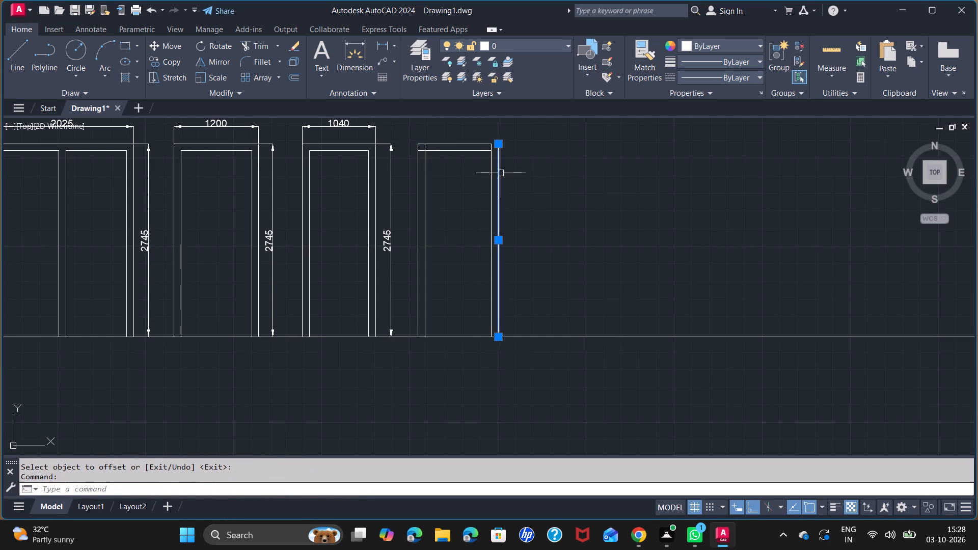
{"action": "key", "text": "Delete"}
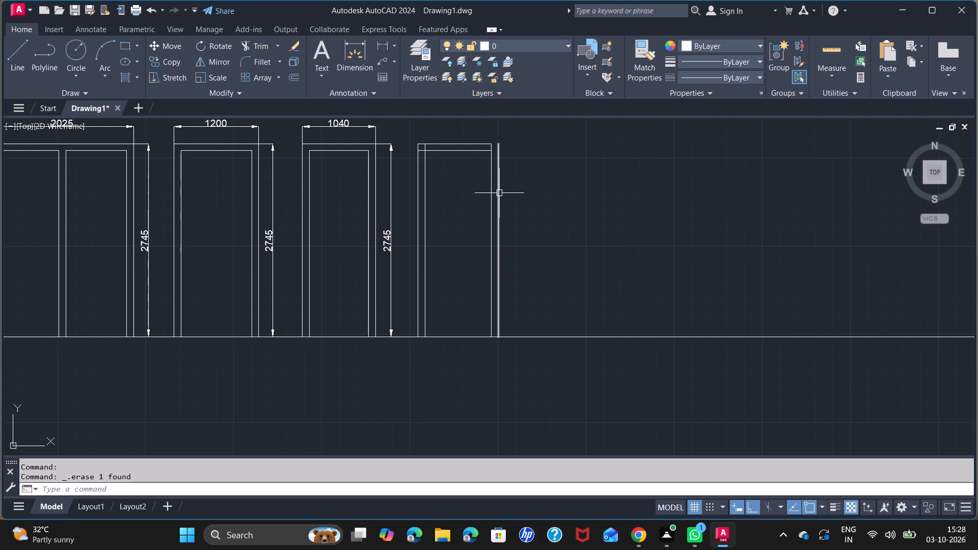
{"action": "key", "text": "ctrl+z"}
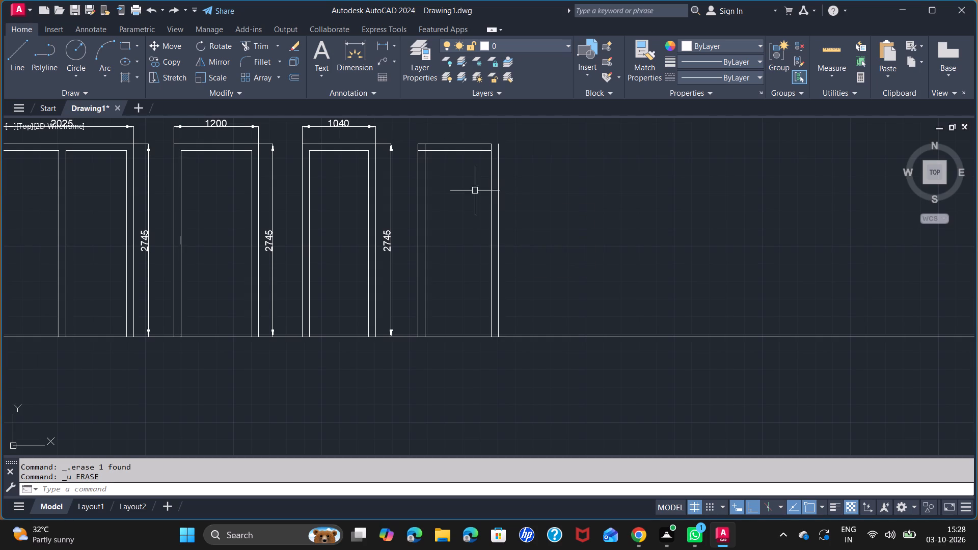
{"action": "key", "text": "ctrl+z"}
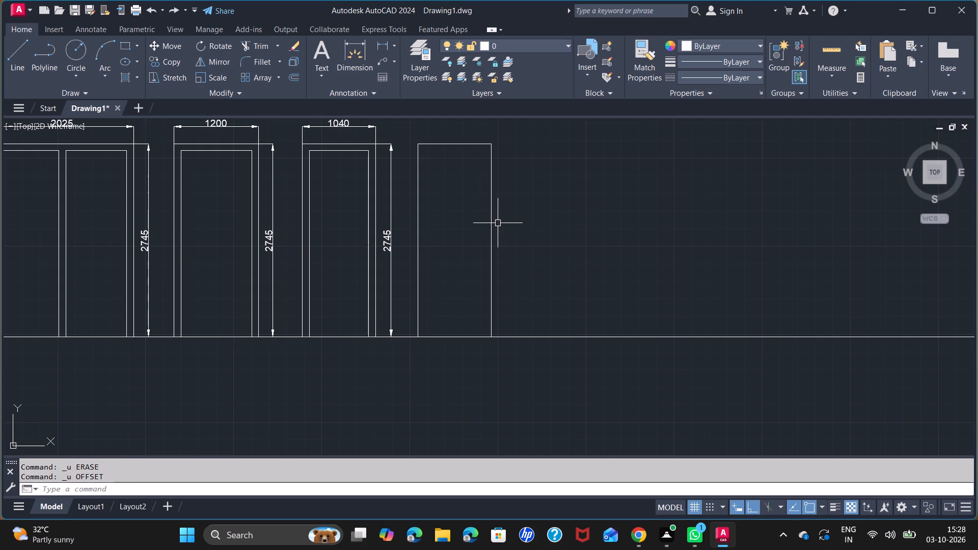
Offset the fifth window's two side lines and top line 100 inward to form its frame.
{"action": "key", "text": "o"}
{"action": "key", "text": "f"}
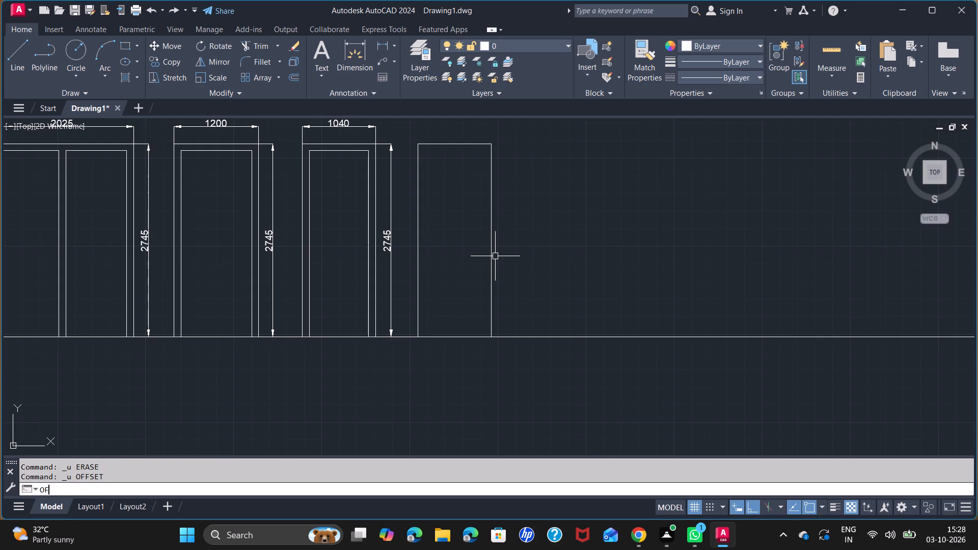
{"action": "key", "text": "Return"}
{"action": "key", "text": "1"}
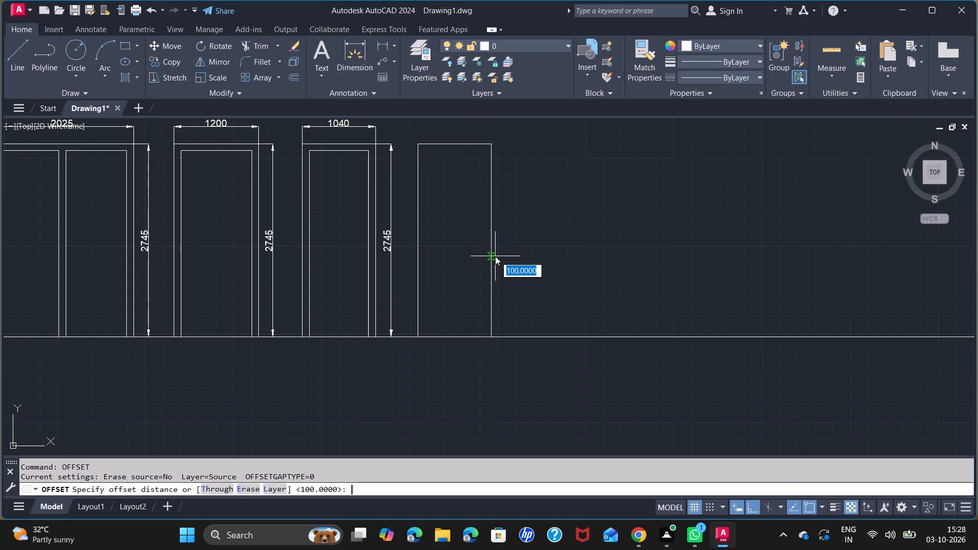
{"action": "key", "text": "0"}
{"action": "key", "text": "0"}
{"action": "key", "text": "Return"}
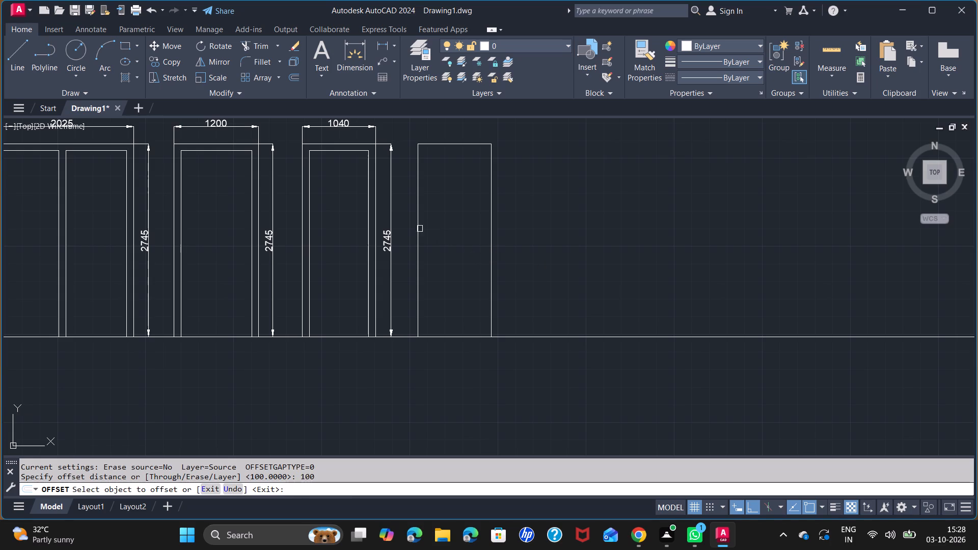
{"action": "left_click", "coordinate": [418, 226]}
{"action": "left_click", "coordinate": [436, 231]}
{"action": "left_click", "coordinate": [492, 250]}
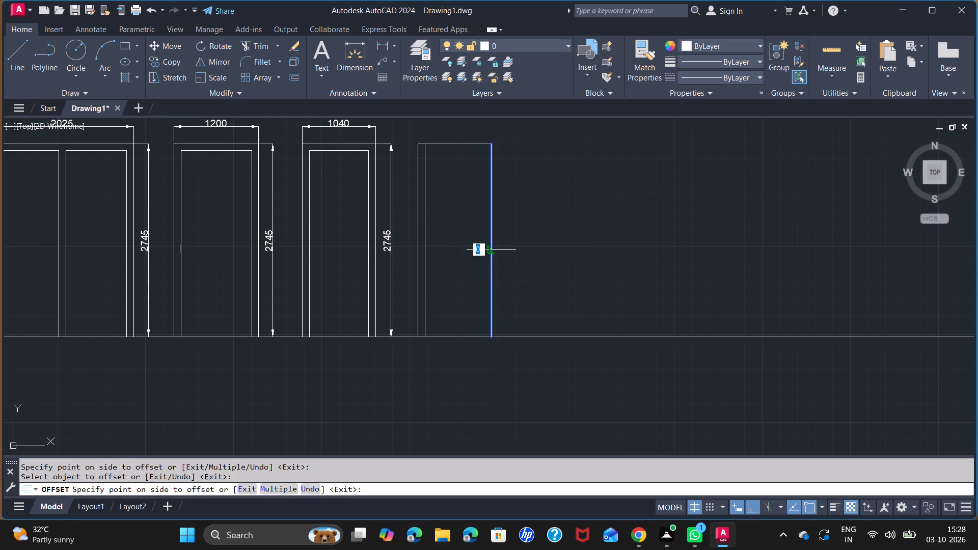
{"action": "left_click", "coordinate": [477, 242]}
{"action": "left_click", "coordinate": [456, 146]}
{"action": "left_click", "coordinate": [452, 168]}
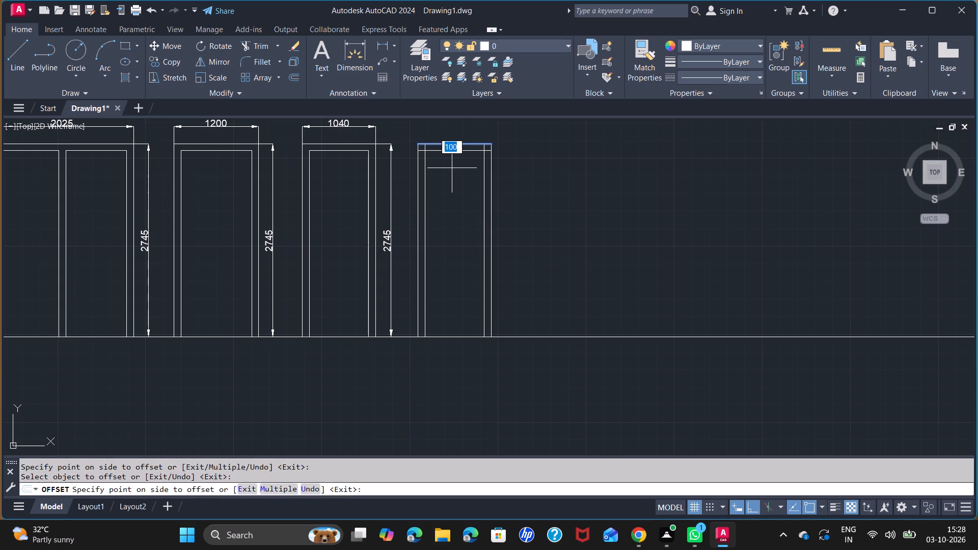
{"action": "key", "text": "space"}
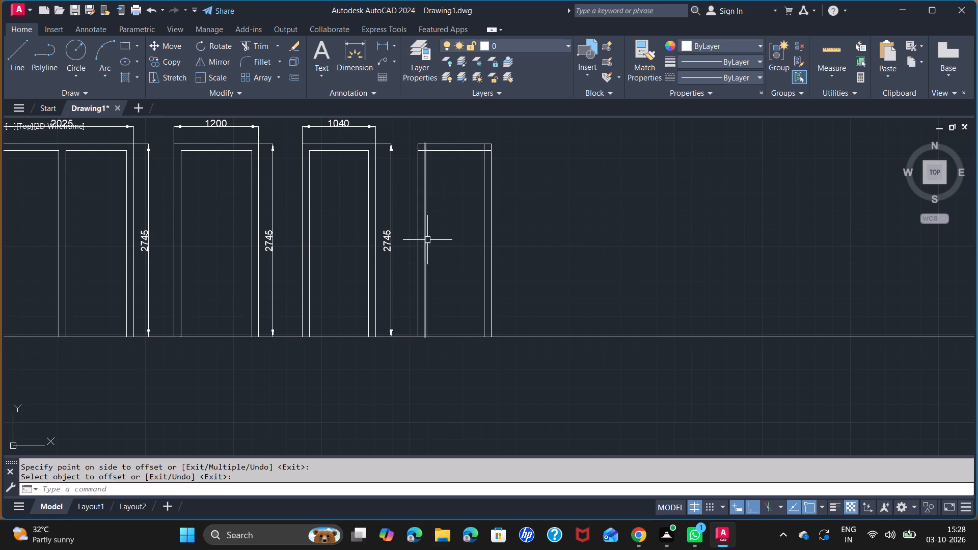
Trim the overlapping offset line ends at both upper corners of the fifth window's frame.
{"action": "key", "text": "t"}
{"action": "key", "text": "r"}
{"action": "key", "text": "Return"}
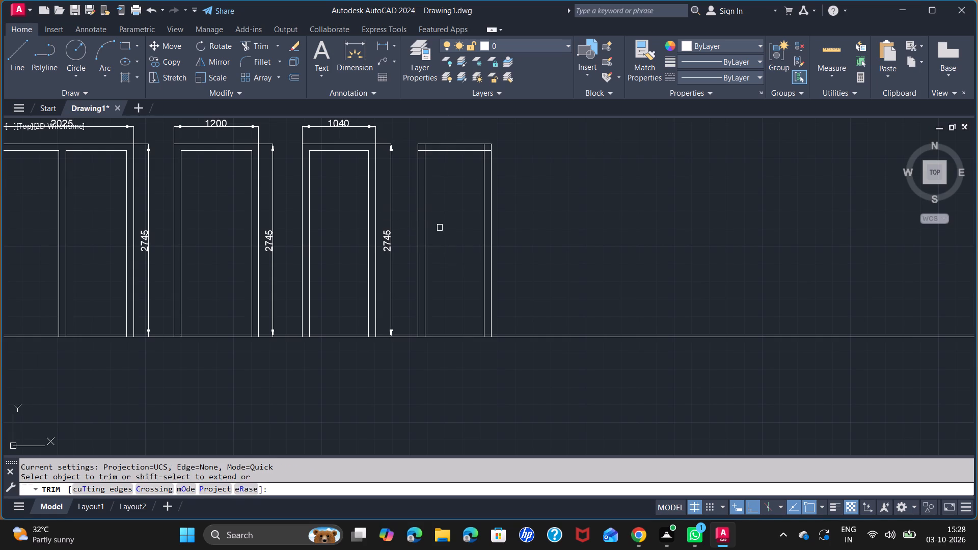
{"action": "scroll", "coordinate": [427, 141], "scroll_direction": "up", "scroll_amount": 2}
{"action": "left_click", "coordinate": [413, 158]}
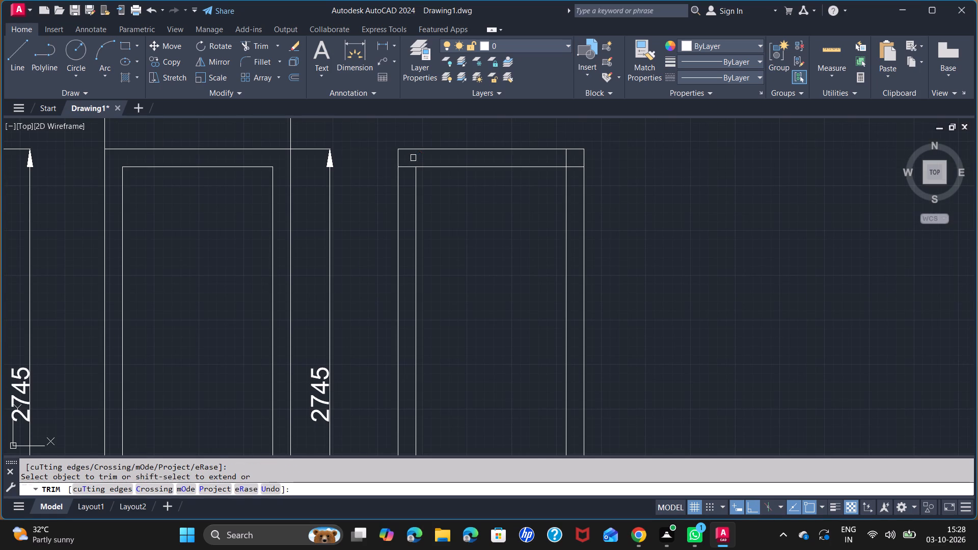
{"action": "left_click", "coordinate": [407, 171]}
{"action": "left_click", "coordinate": [407, 160]}
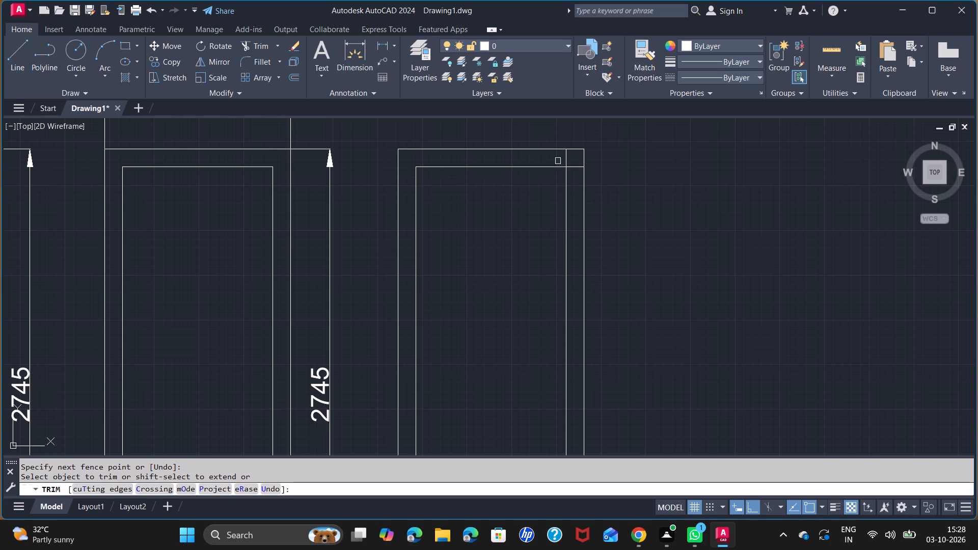
{"action": "left_click", "coordinate": [568, 162]}
{"action": "left_click", "coordinate": [575, 168]}
{"action": "scroll", "coordinate": [551, 249], "scroll_direction": "down", "scroll_amount": 2}
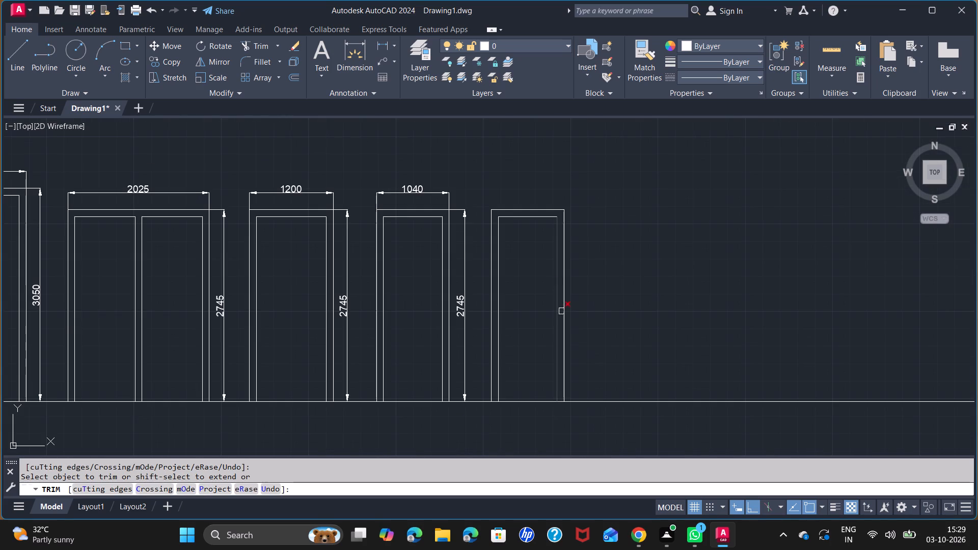
{"action": "key", "text": "space"}
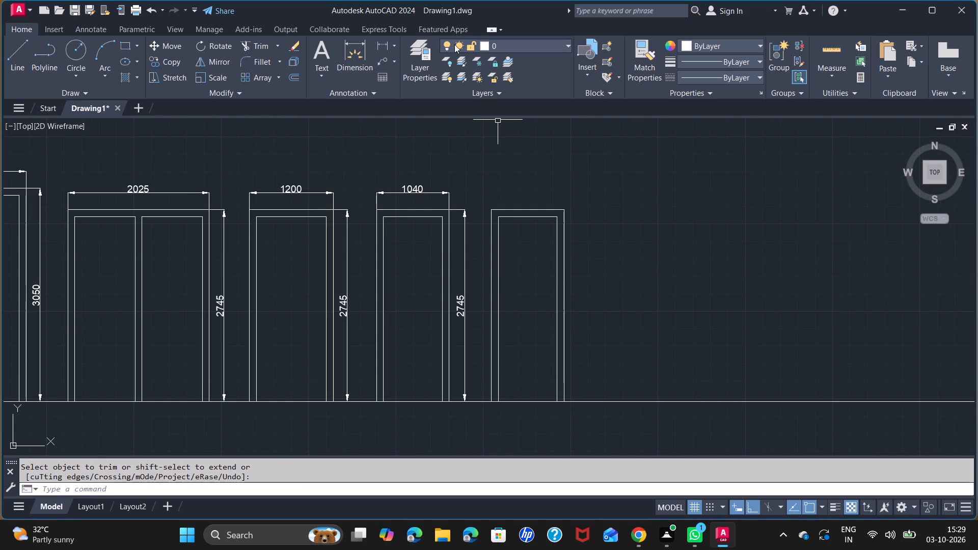
Add a linear dimension for the fifth window's width above its top edge, level with the fourth window's width dimension.
{"action": "left_click", "coordinate": [376, 48]}
{"action": "scroll", "coordinate": [470, 208], "scroll_direction": "up", "scroll_amount": 3}
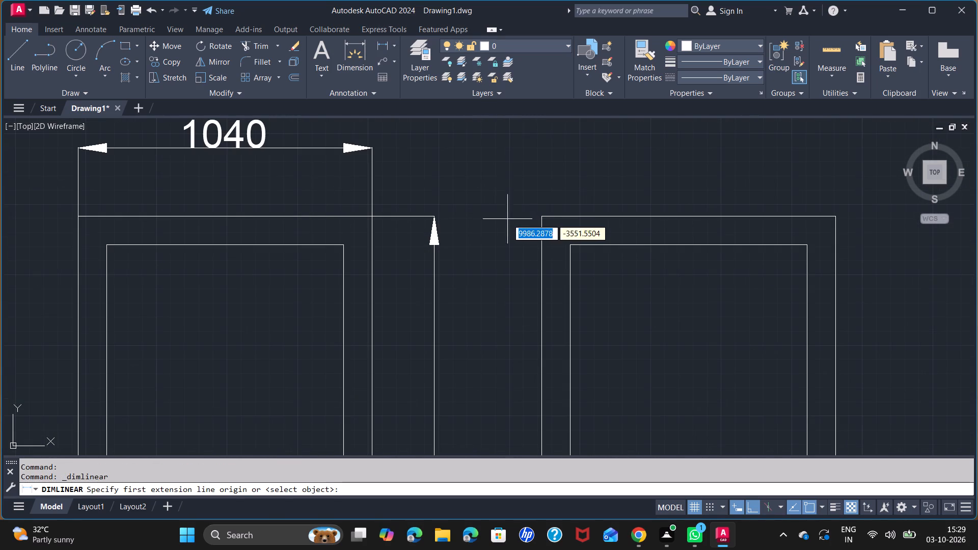
{"action": "left_click", "coordinate": [541, 218]}
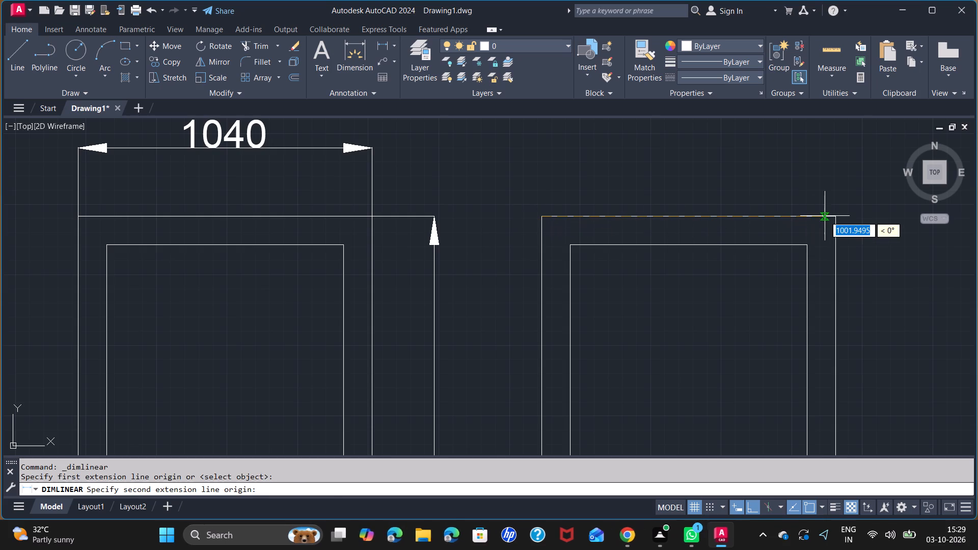
{"action": "left_click", "coordinate": [833, 216]}
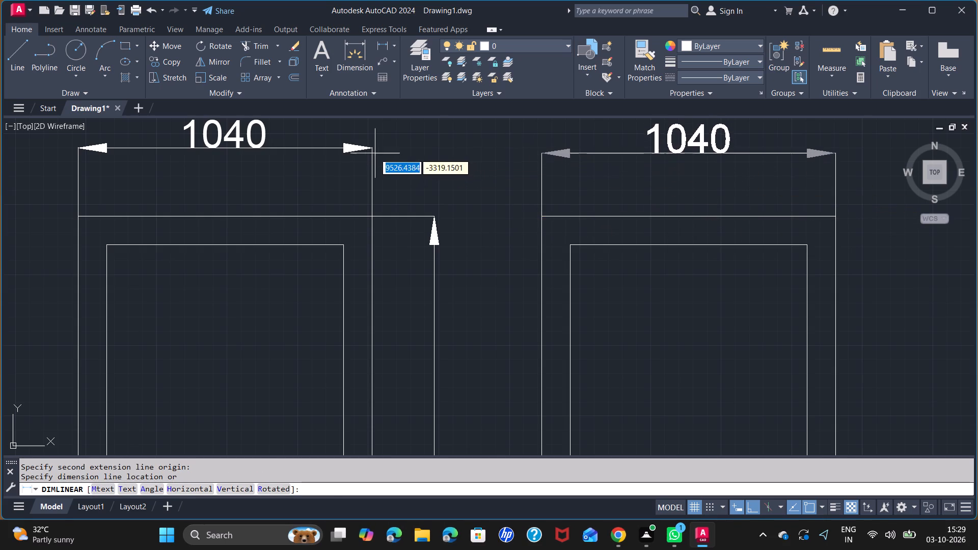
{"action": "left_click", "coordinate": [372, 151]}
Add a linear dimension for the fifth window's full height on its right side, down to the baseline.
{"action": "scroll", "coordinate": [530, 217], "scroll_direction": "down", "scroll_amount": 1}
{"action": "middle_click_drag", "start_coordinate": [619, 284], "coordinate": [437, 179]}
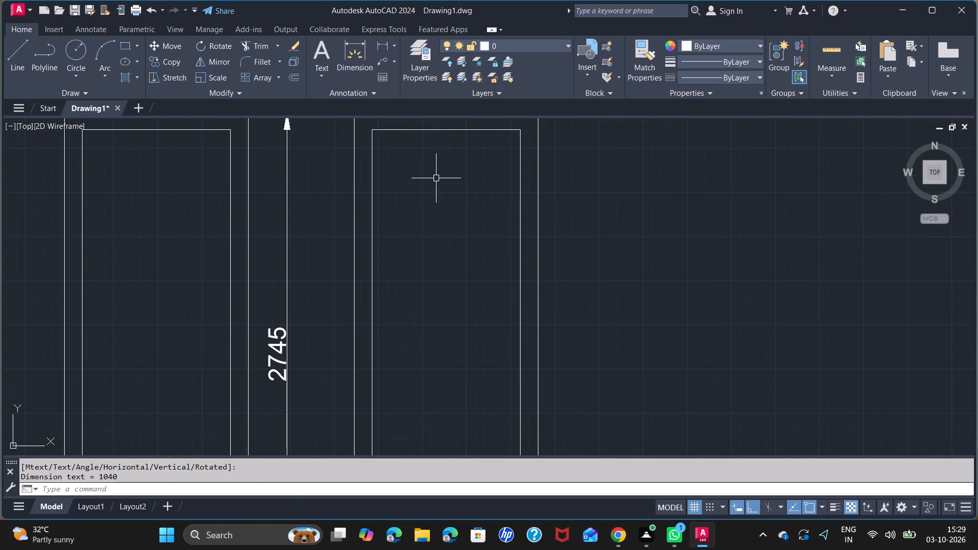
{"action": "key", "text": "n"}
{"action": "key", "text": "space"}
{"action": "scroll", "coordinate": [536, 200], "scroll_direction": "down", "scroll_amount": 2}
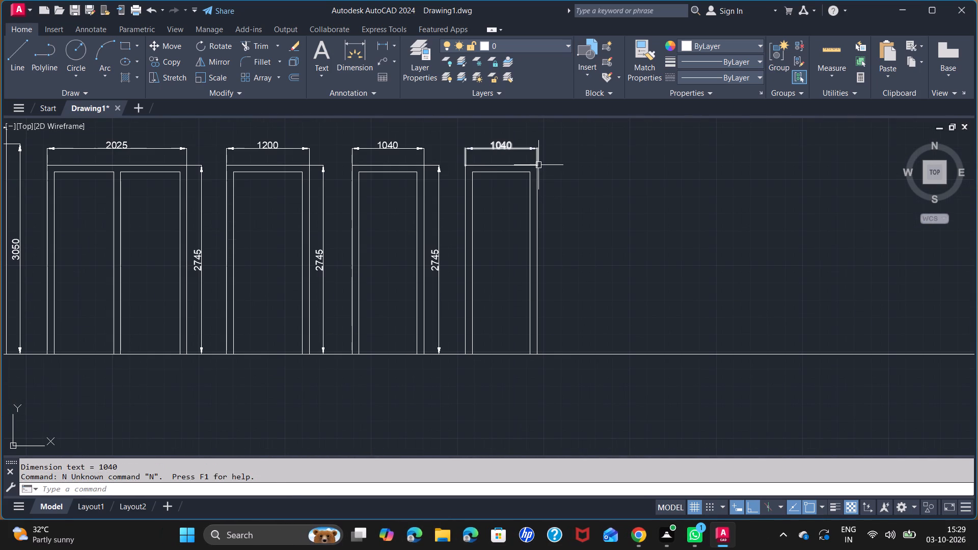
{"action": "key", "text": "space"}
{"action": "left_click", "coordinate": [538, 165]}
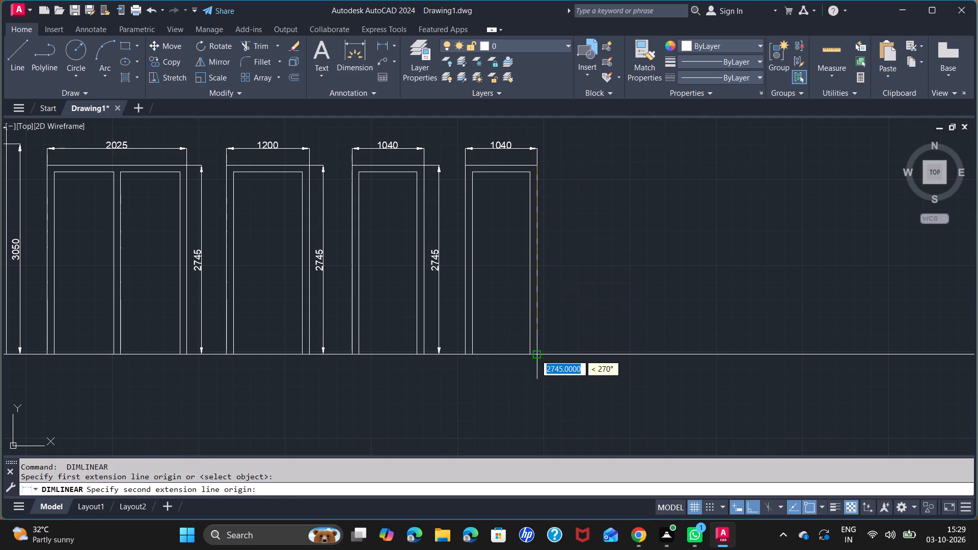
{"action": "left_click", "coordinate": [535, 353]}
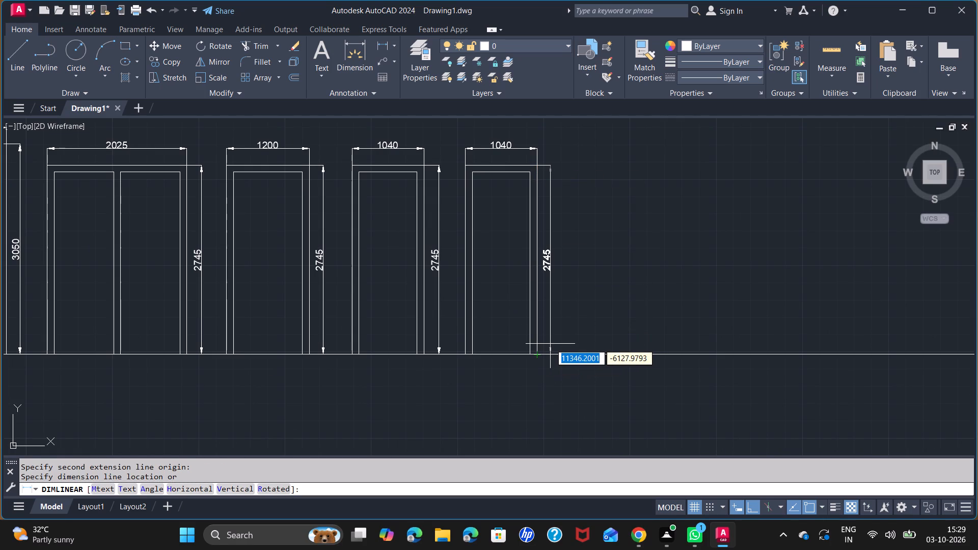
{"action": "left_click", "coordinate": [550, 344]}
Draw the sixth window's outline, 2745 high and 1040 wide, standing on the baseline just right of the fifth window's height dimension.
{"action": "scroll", "coordinate": [579, 316], "scroll_direction": "down", "scroll_amount": 2}
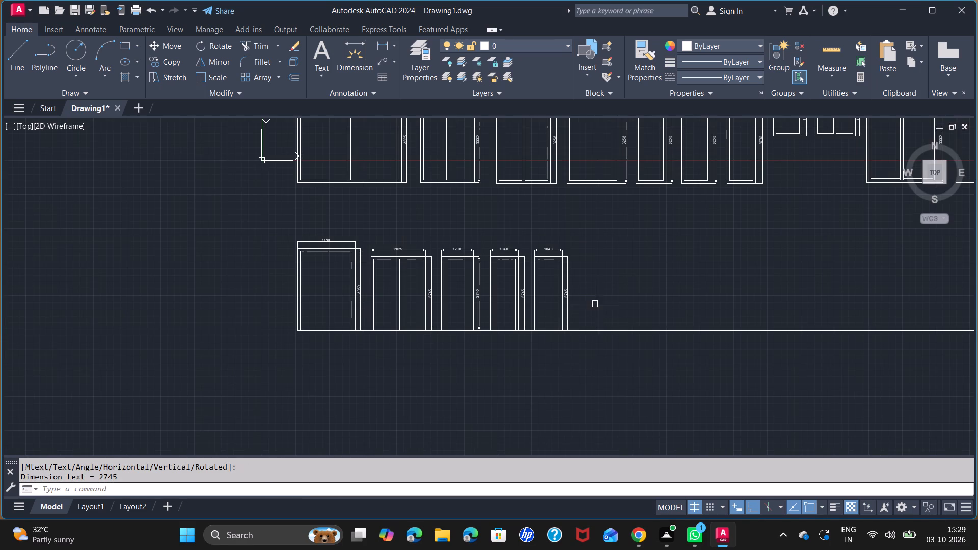
{"action": "middle_click_drag", "start_coordinate": [595, 304], "coordinate": [573, 294]}
{"action": "key", "text": "space"}
{"action": "middle_click_drag", "start_coordinate": [574, 294], "coordinate": [473, 327]}
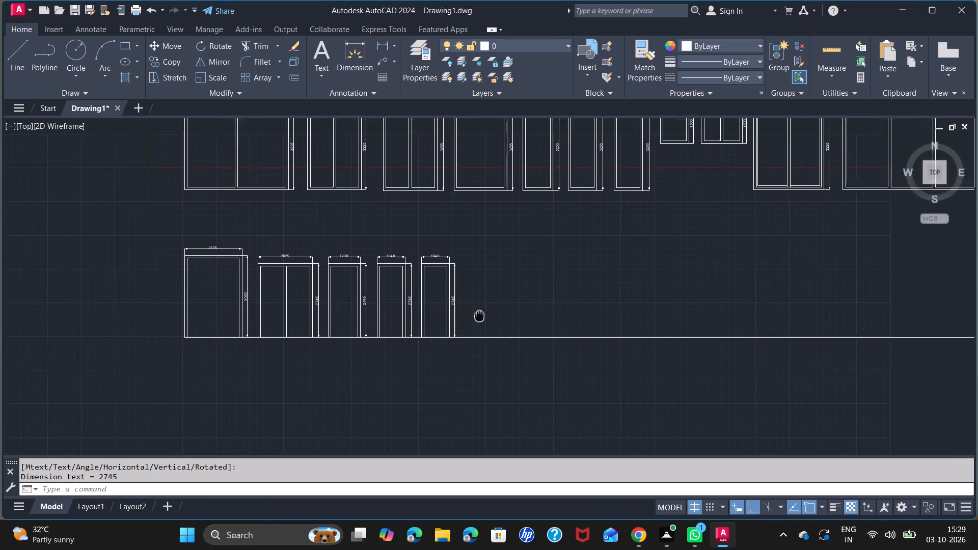
{"action": "middle_click_drag", "start_coordinate": [473, 327], "coordinate": [458, 350]}
{"action": "scroll", "coordinate": [434, 386], "scroll_direction": "up", "scroll_amount": 2}
{"action": "key", "text": "l"}
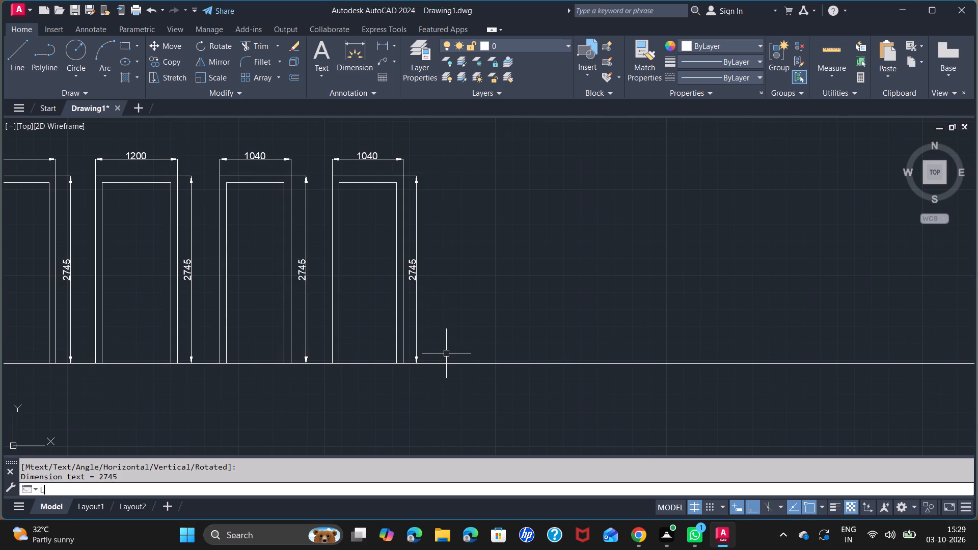
{"action": "key", "text": "Return"}
{"action": "left_click", "coordinate": [443, 362]}
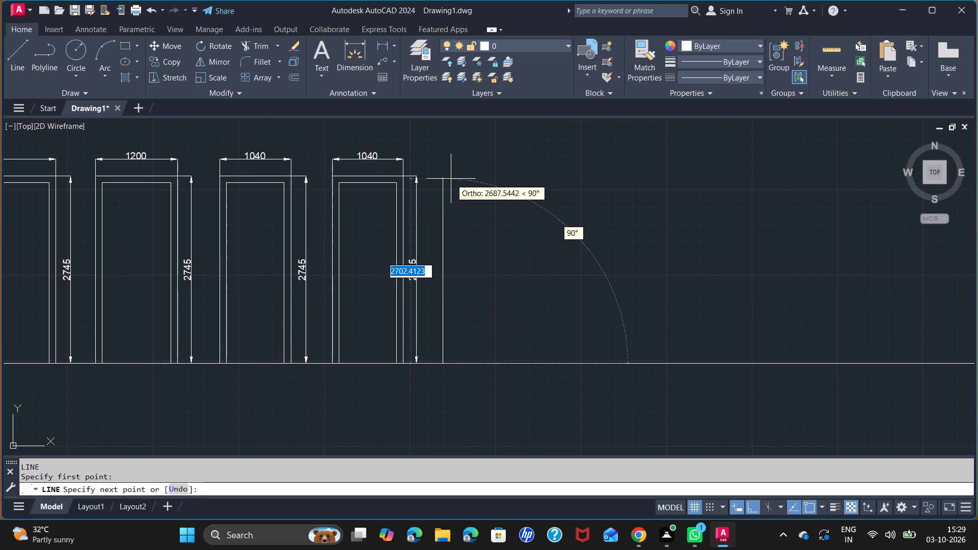
{"action": "type", "text": "2745"}
{"action": "key", "text": "Return"}
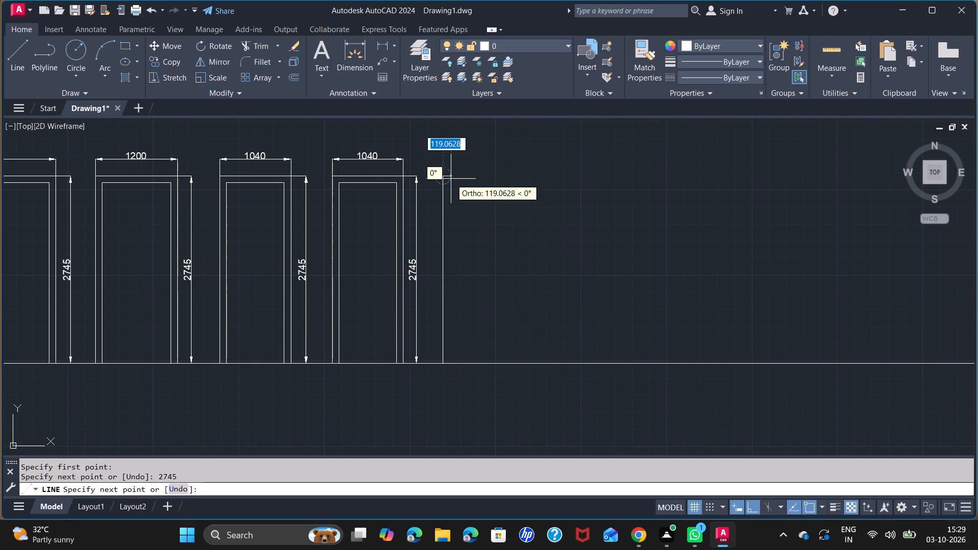
{"action": "type", "text": "1040"}
{"action": "key", "text": "Return"}
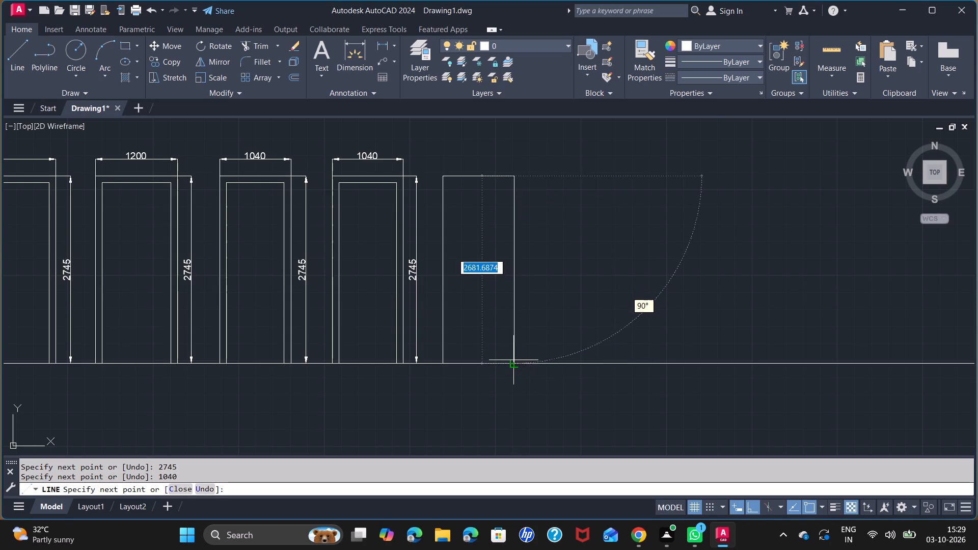
{"action": "left_click", "coordinate": [513, 366]}
{"action": "key", "text": "space"}
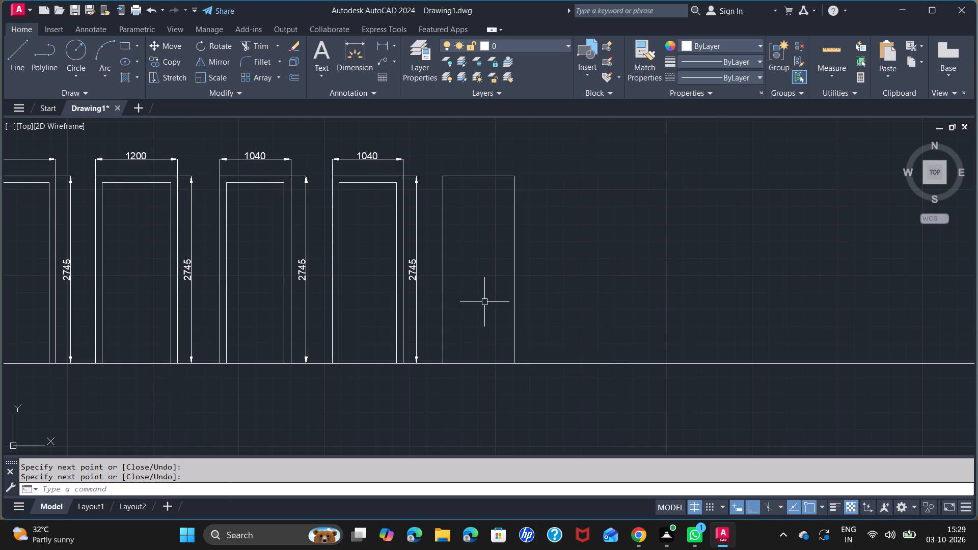
Offset the sixth window's two side lines and top line 100 inward to form its frame.
{"action": "key", "text": "o"}
{"action": "key", "text": "f"}
{"action": "key", "text": "Return"}
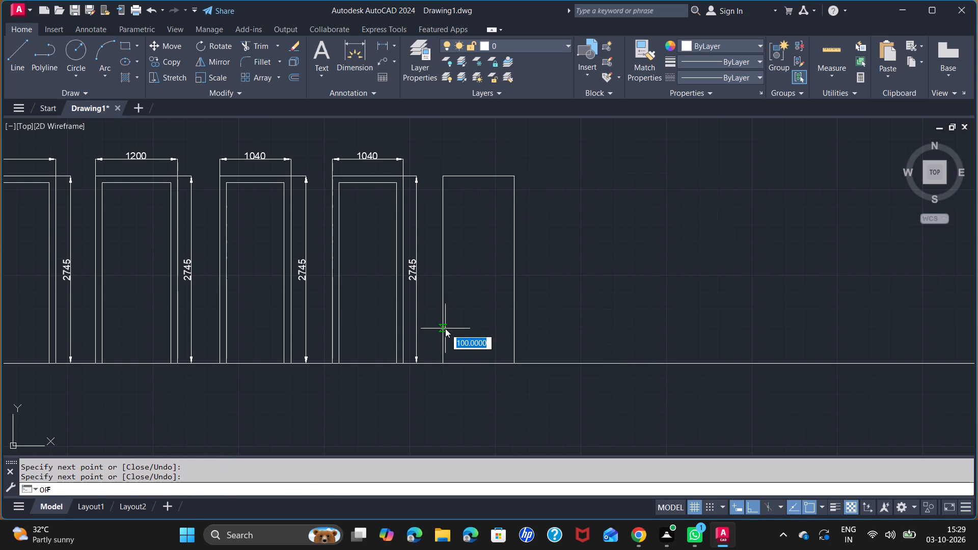
{"action": "key", "text": "1"}
{"action": "type", "text": "00"}
{"action": "key", "text": "Return"}
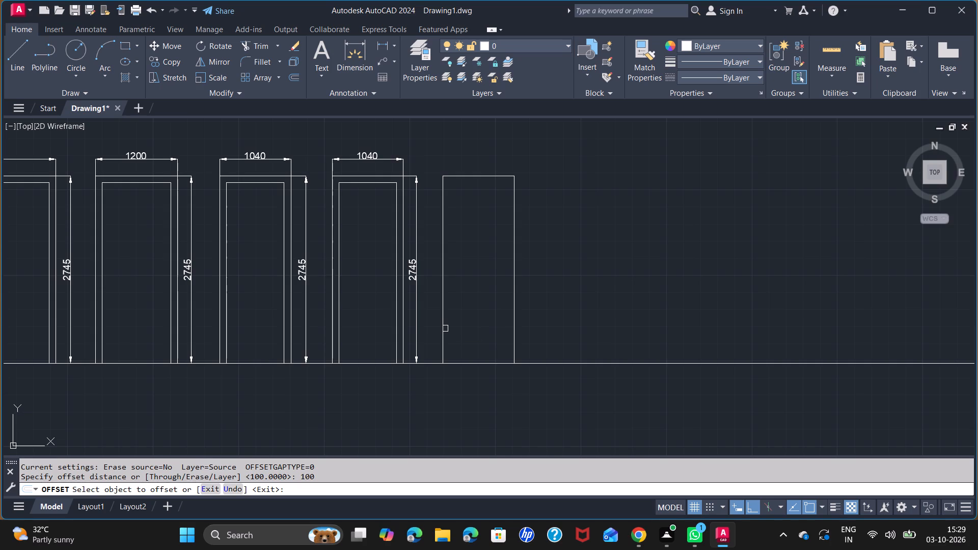
{"action": "left_click", "coordinate": [444, 327]}
{"action": "left_click", "coordinate": [462, 334]}
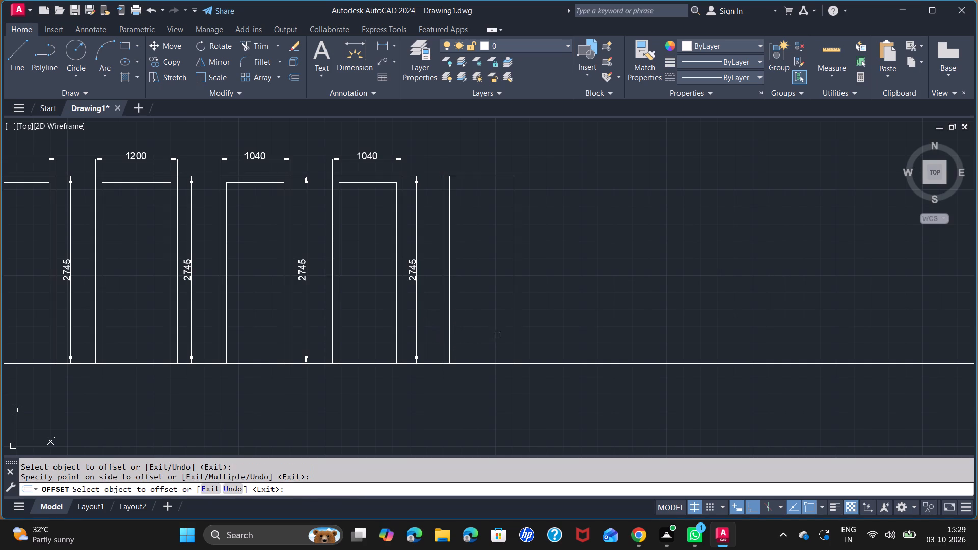
{"action": "left_click", "coordinate": [513, 345]}
{"action": "left_click", "coordinate": [499, 334]}
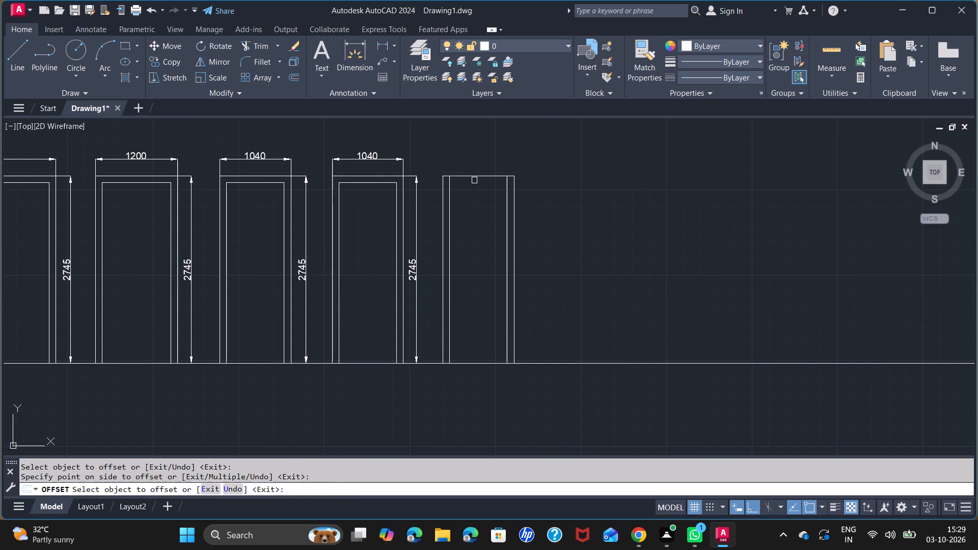
{"action": "left_click", "coordinate": [474, 178]}
{"action": "left_click", "coordinate": [476, 198]}
{"action": "key", "text": "space"}
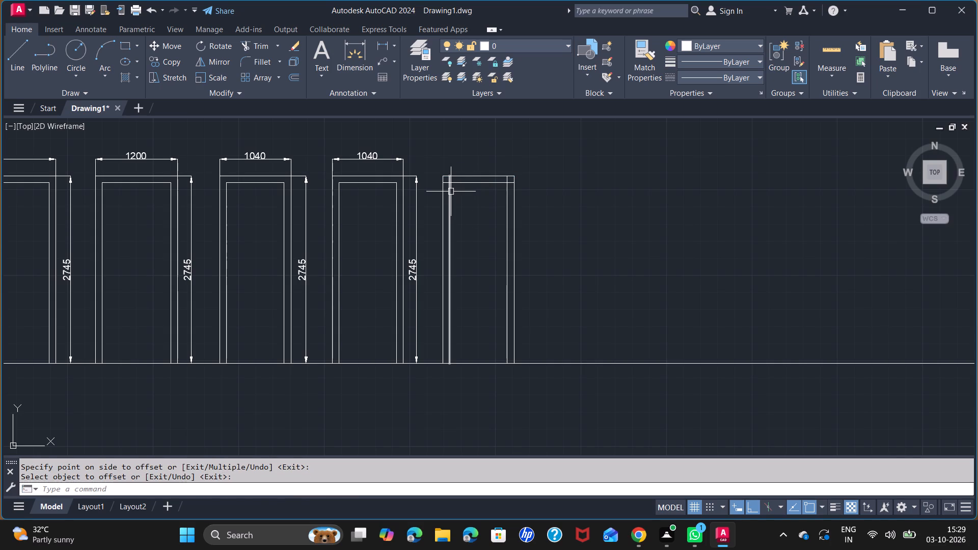
Trim the overlapping offset line ends at both upper corners of the sixth window's frame.
{"action": "type", "text": "TR"}
{"action": "key", "text": "Return"}
{"action": "scroll", "coordinate": [447, 180], "scroll_direction": "up", "scroll_amount": 3}
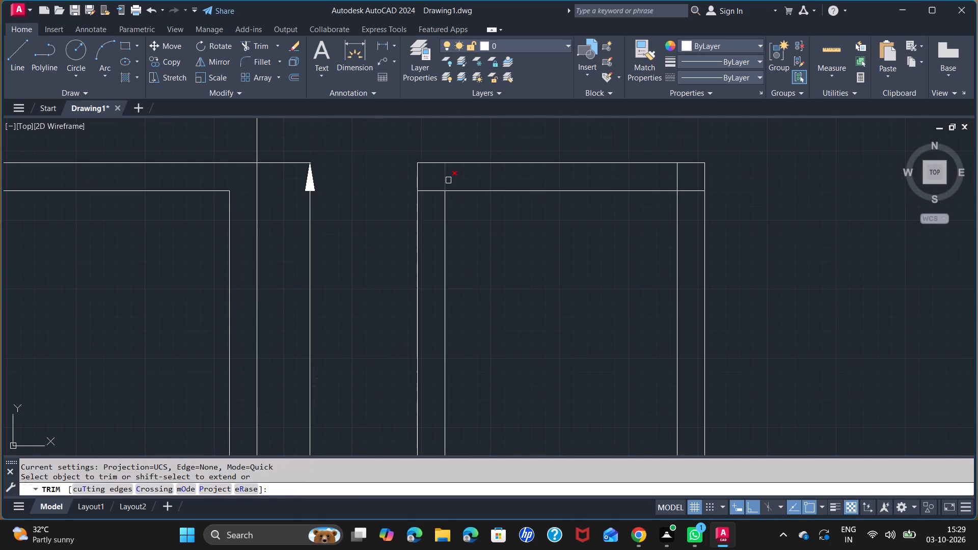
{"action": "left_click", "coordinate": [445, 177]}
{"action": "left_click", "coordinate": [433, 191]}
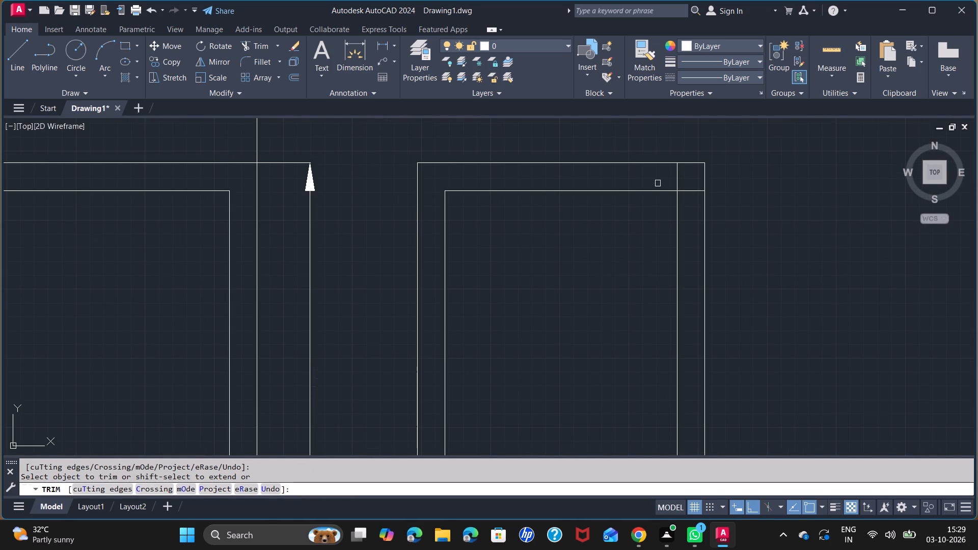
{"action": "left_click", "coordinate": [674, 177]}
{"action": "left_click", "coordinate": [687, 191]}
{"action": "scroll", "coordinate": [614, 287], "scroll_direction": "down", "scroll_amount": 3}
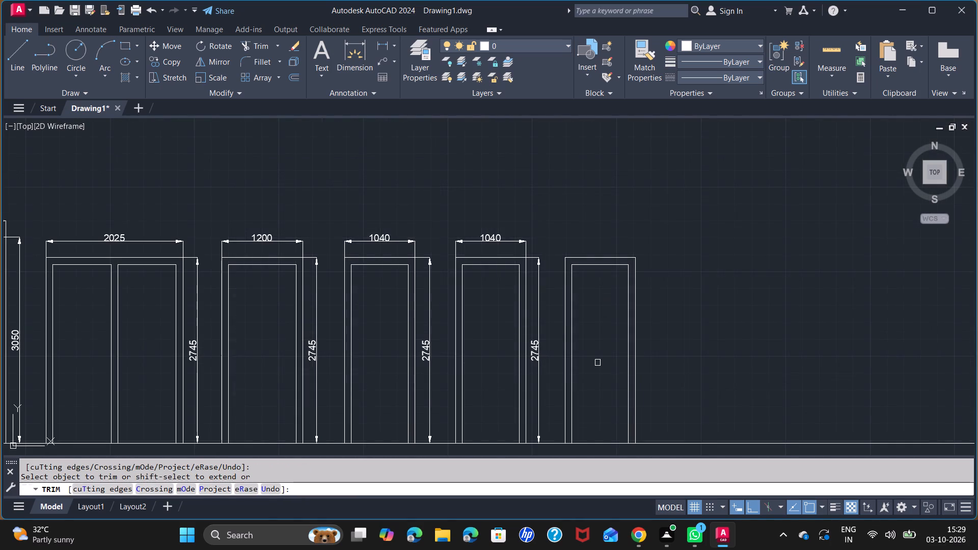
{"action": "middle_click_drag", "start_coordinate": [597, 363], "coordinate": [584, 312]}
{"action": "key", "text": "space"}
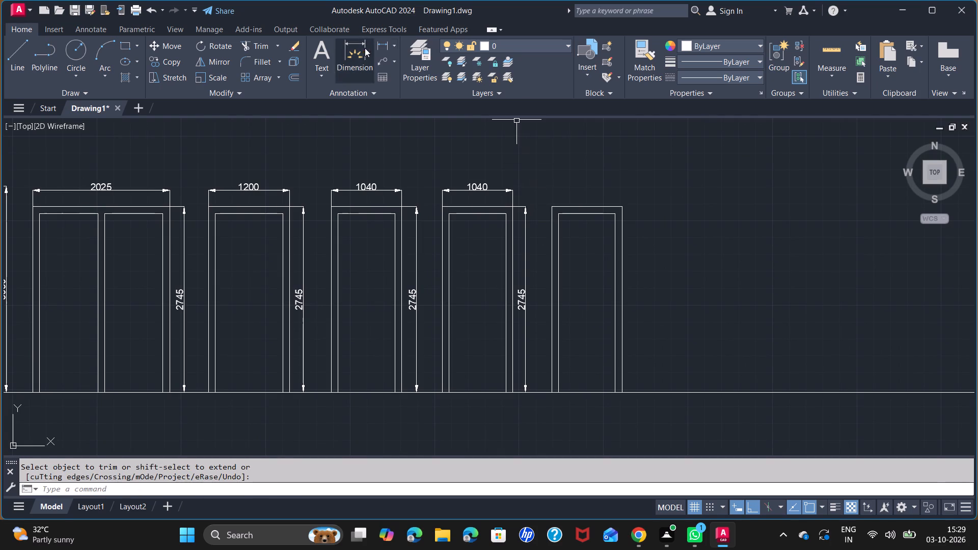
Add linear dimensions for the sixth window's width, aligned with the neighbouring width dimension, and its full height on its right side.
{"action": "left_click", "coordinate": [385, 43]}
{"action": "left_click", "coordinate": [550, 206]}
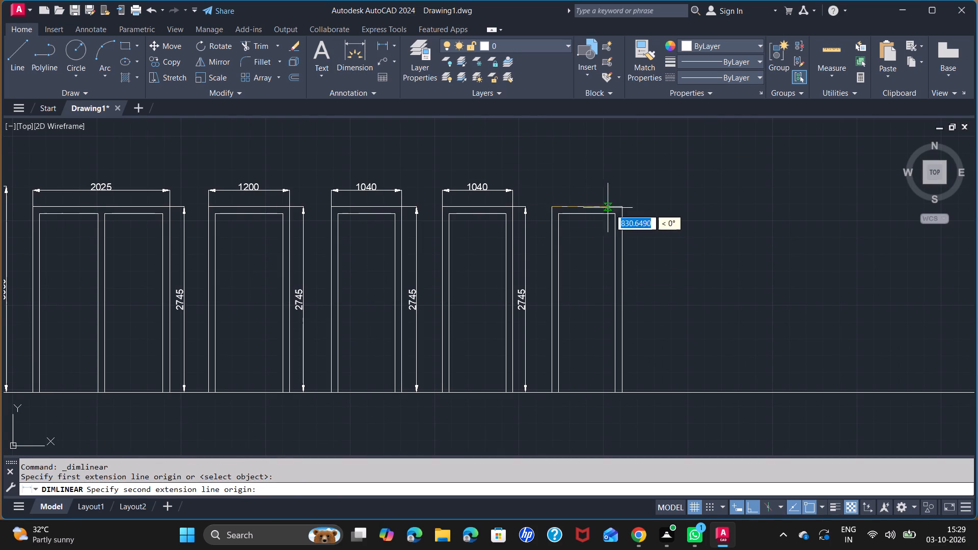
{"action": "left_click", "coordinate": [623, 209]}
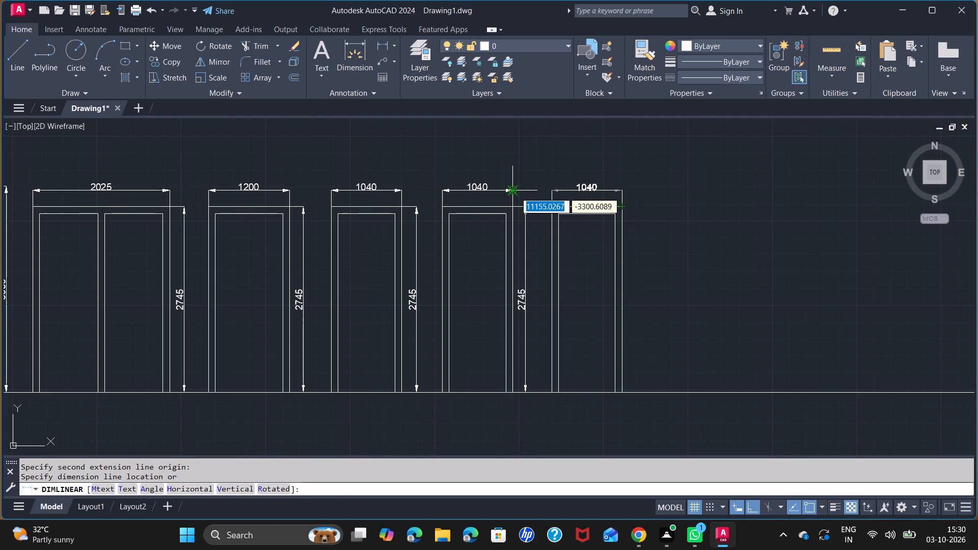
{"action": "left_click", "coordinate": [515, 192]}
{"action": "key", "text": "space"}
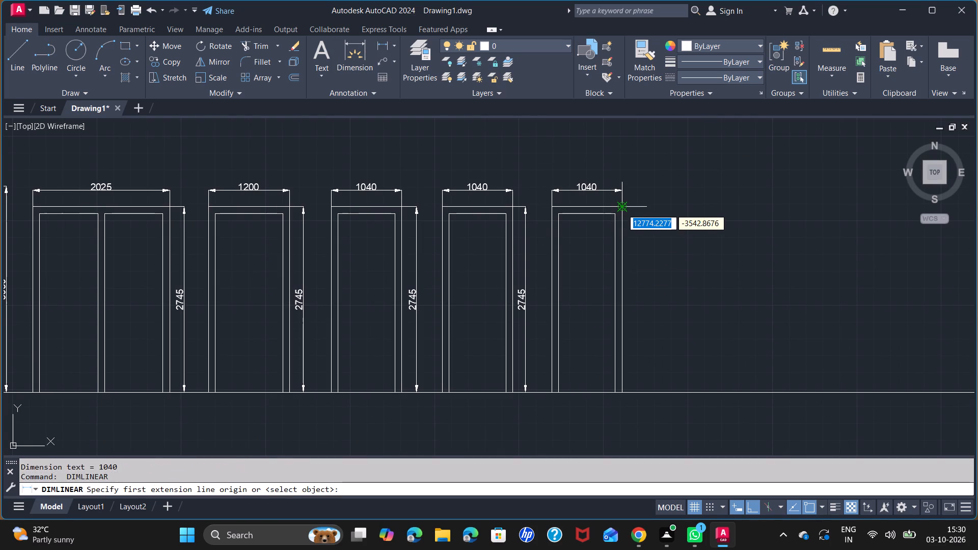
{"action": "left_click", "coordinate": [622, 209]}
{"action": "left_click", "coordinate": [628, 391]}
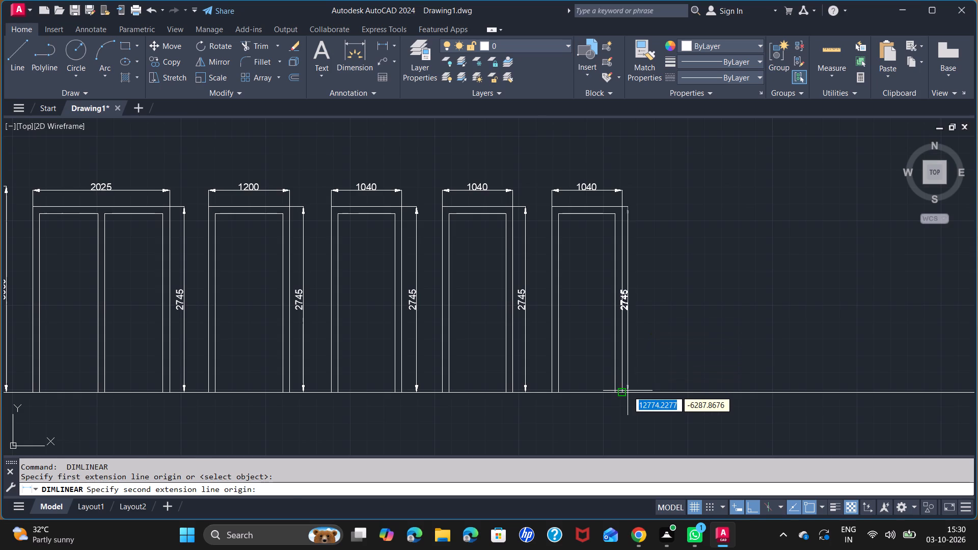
{"action": "left_click", "coordinate": [635, 392]}
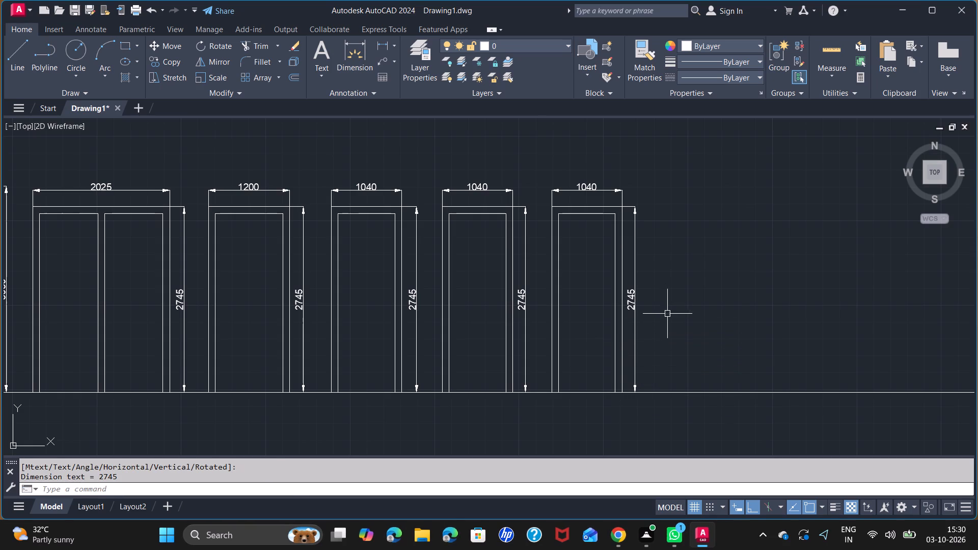
Draw the seventh window's outline, 2745 high and 1065 wide, standing on the baseline just right of the sixth window's height dimension.
{"action": "middle_click_drag", "start_coordinate": [680, 332], "coordinate": [468, 314]}
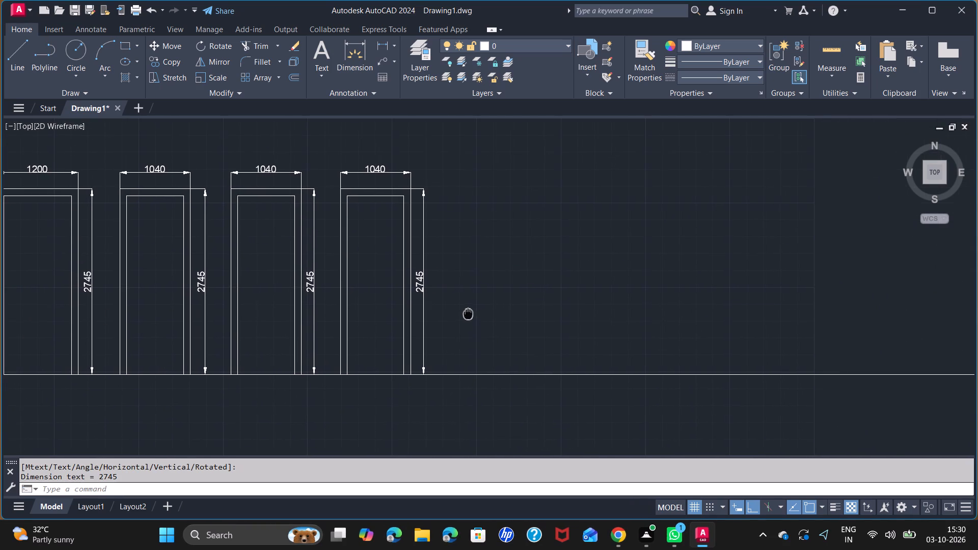
{"action": "key", "text": "l"}
{"action": "key", "text": "Return"}
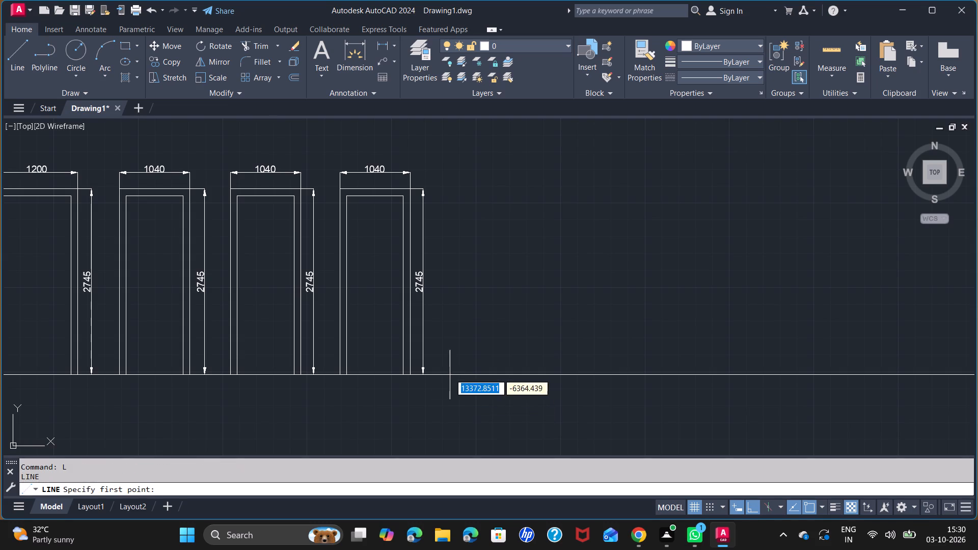
{"action": "left_click", "coordinate": [446, 374]}
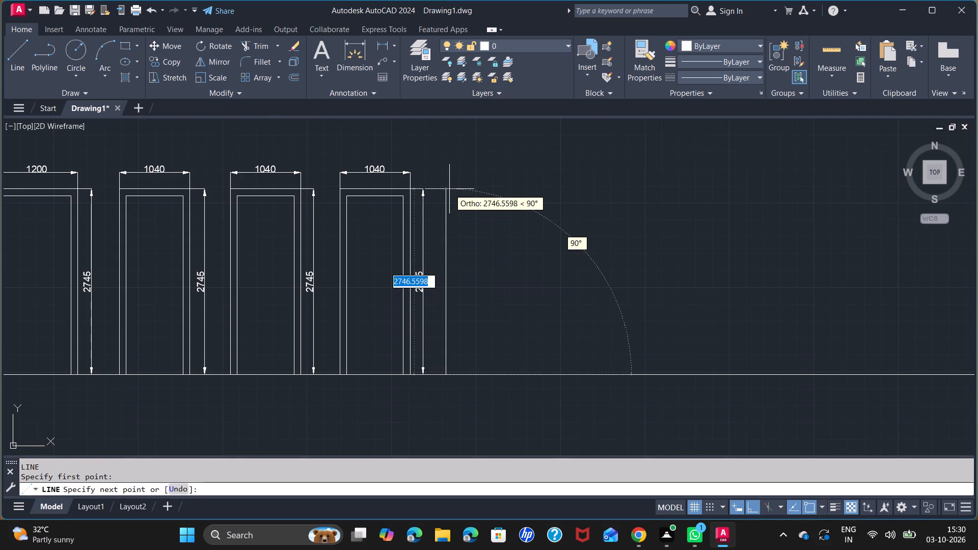
{"action": "type", "text": "2745"}
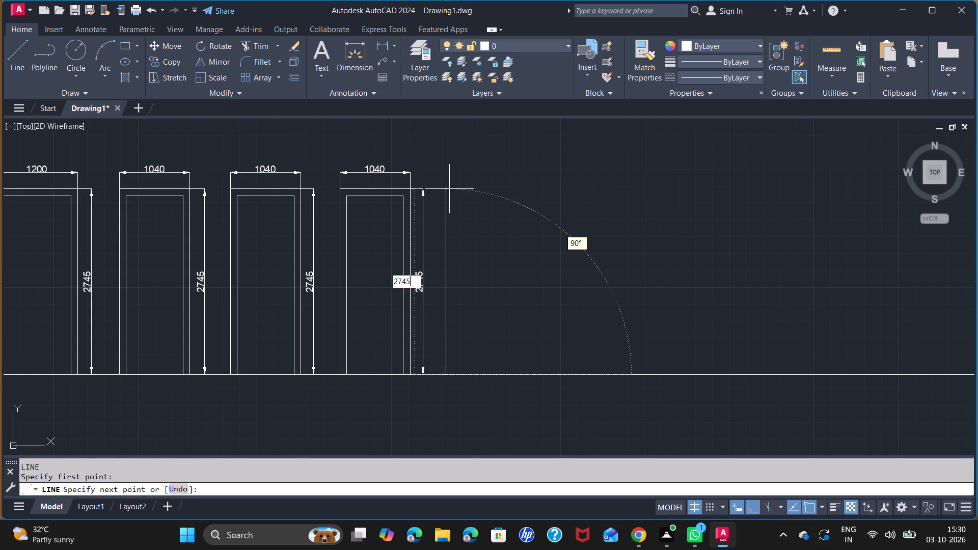
{"action": "key", "text": "Return"}
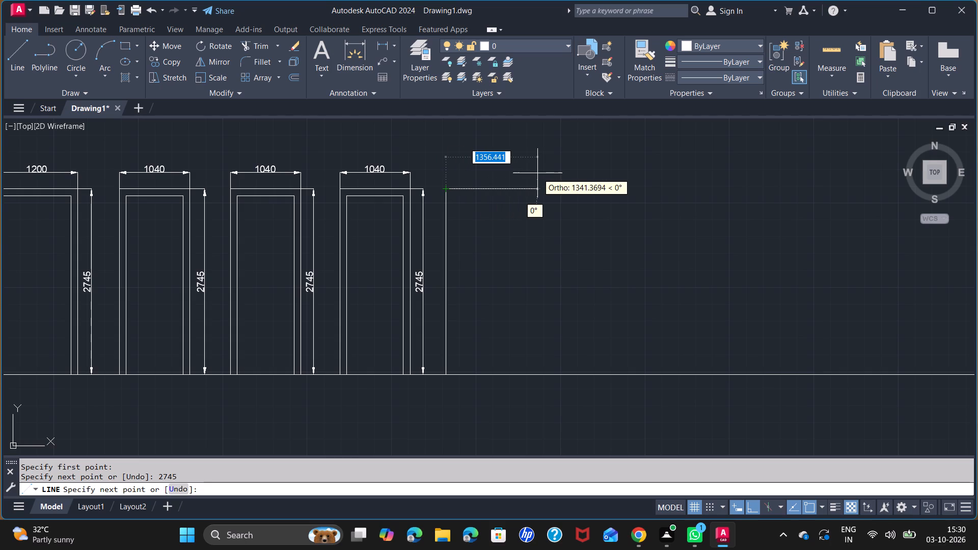
{"action": "type", "text": "1065"}
{"action": "key", "text": "Return"}
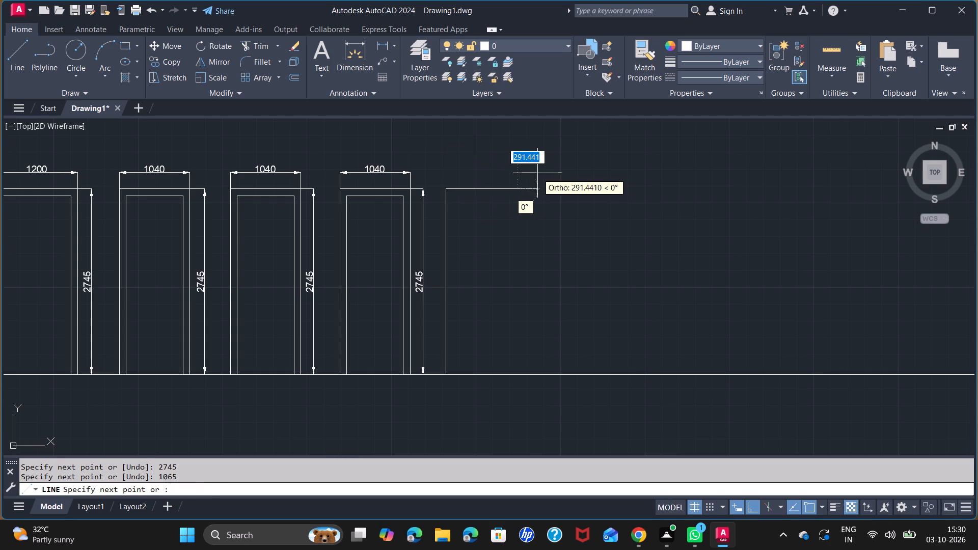
{"action": "left_click", "coordinate": [515, 372]}
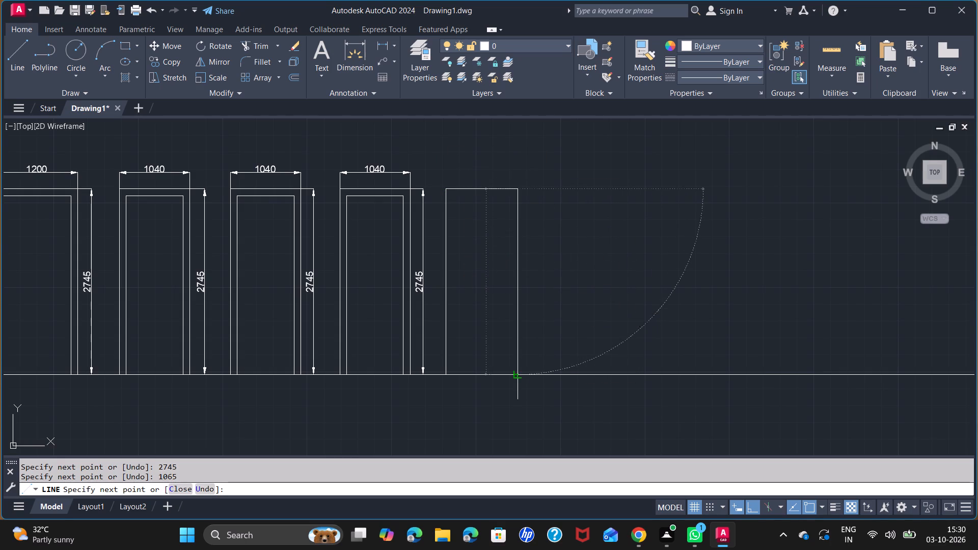
{"action": "key", "text": "space"}
Offset the seventh window's two side lines and top line 100 inward to form its frame.
{"action": "key", "text": "o"}
{"action": "key", "text": "f"}
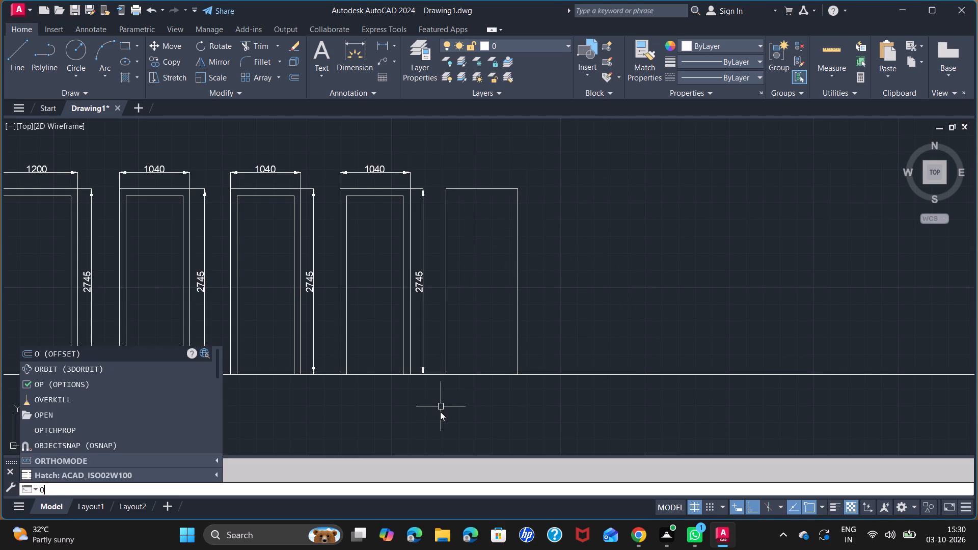
{"action": "key", "text": "Return"}
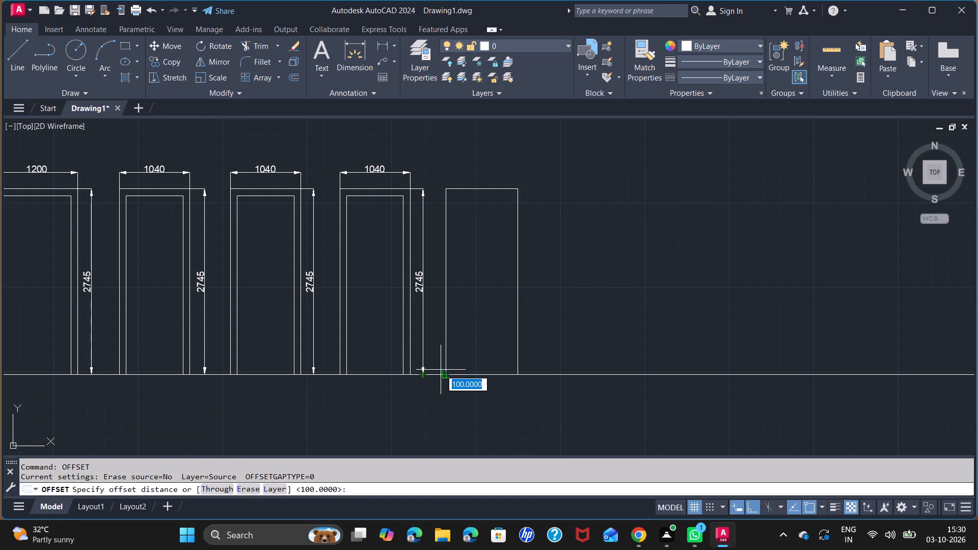
{"action": "type", "text": "100"}
{"action": "key", "text": "Return"}
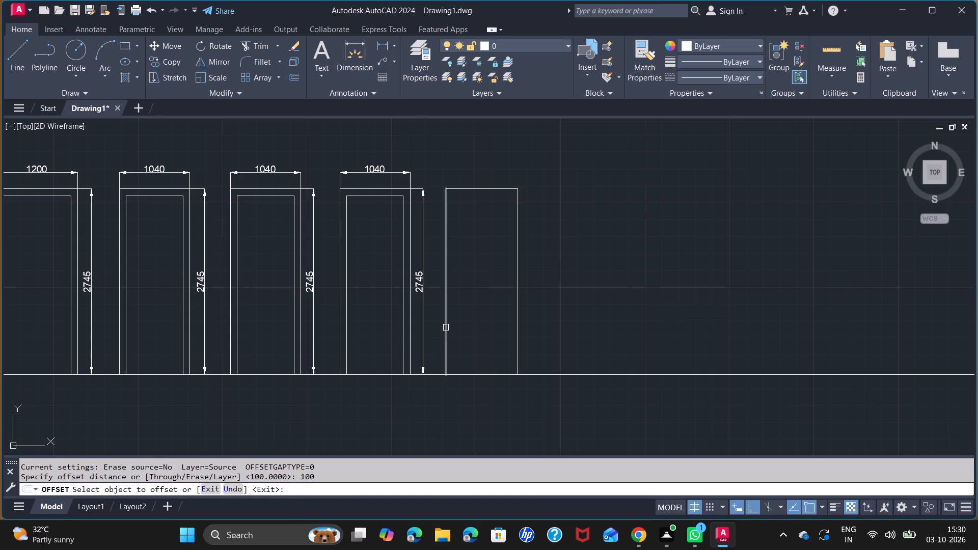
{"action": "left_click", "coordinate": [446, 327]}
{"action": "left_click", "coordinate": [461, 335]}
{"action": "left_click", "coordinate": [520, 360]}
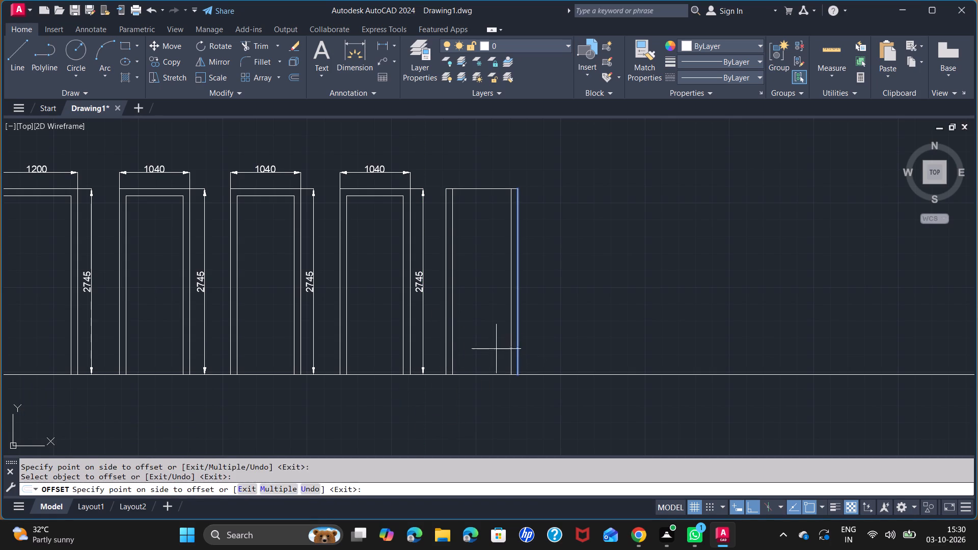
{"action": "left_click", "coordinate": [496, 349]}
{"action": "left_click", "coordinate": [485, 188]}
{"action": "left_click", "coordinate": [485, 211]}
{"action": "key", "text": "space"}
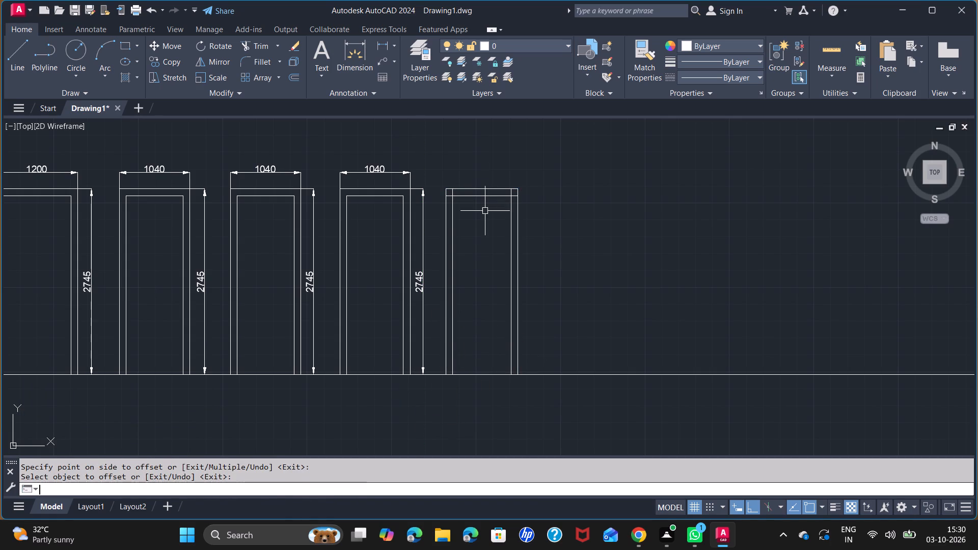
Trim the overlapping offset line ends at both upper corners of the seventh window's frame.
{"action": "key", "text": "t"}
{"action": "key", "text": "r"}
{"action": "key", "text": "Return"}
{"action": "scroll", "coordinate": [451, 198], "scroll_direction": "up", "scroll_amount": 3}
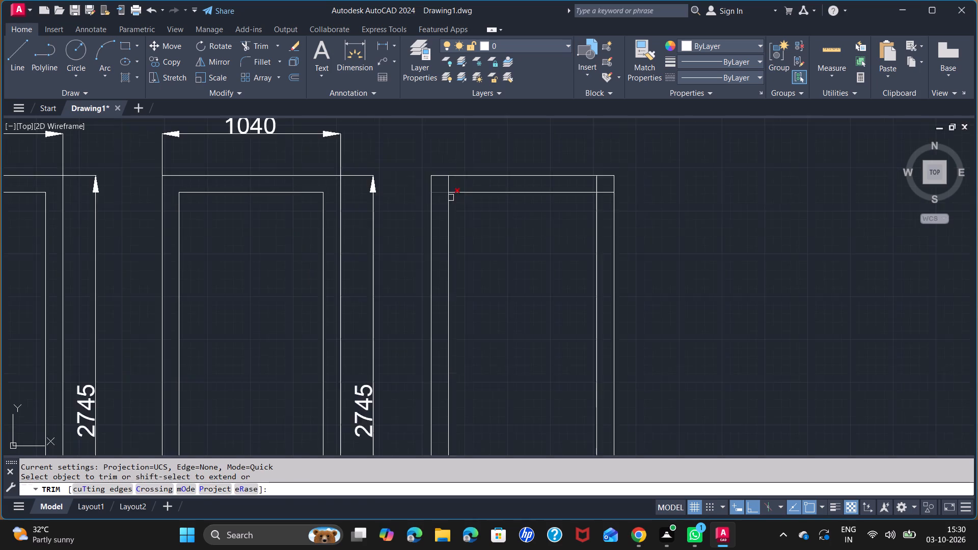
{"action": "left_click", "coordinate": [445, 178]}
{"action": "left_click", "coordinate": [434, 189]}
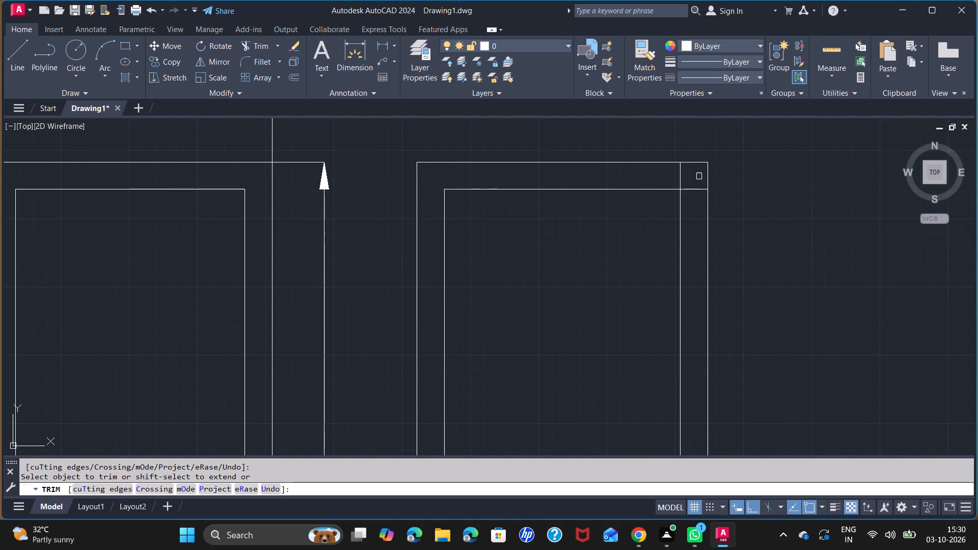
{"action": "left_click", "coordinate": [679, 181]}
{"action": "left_click", "coordinate": [695, 194]}
{"action": "left_click", "coordinate": [695, 186]}
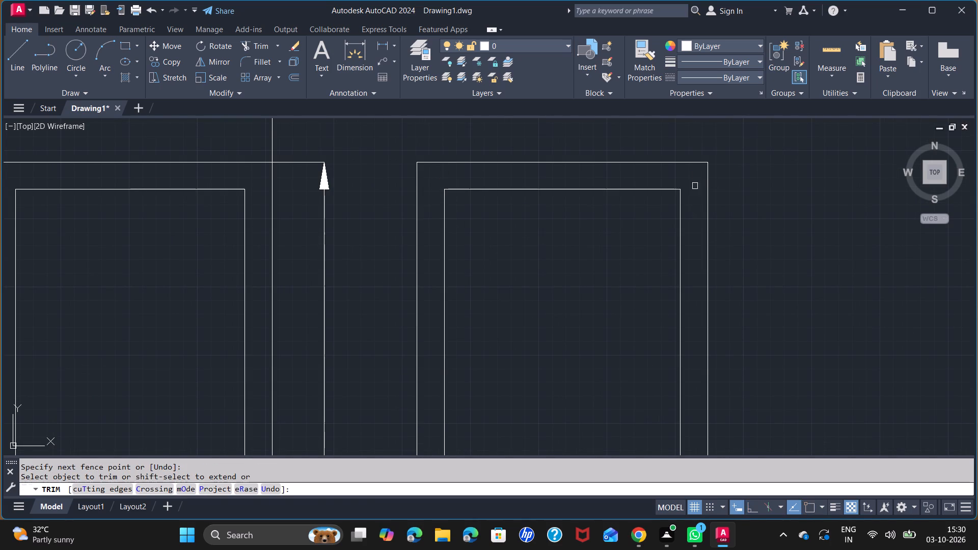
{"action": "scroll", "coordinate": [612, 326], "scroll_direction": "down", "scroll_amount": 3}
{"action": "middle_click_drag", "start_coordinate": [621, 385], "coordinate": [586, 256]}
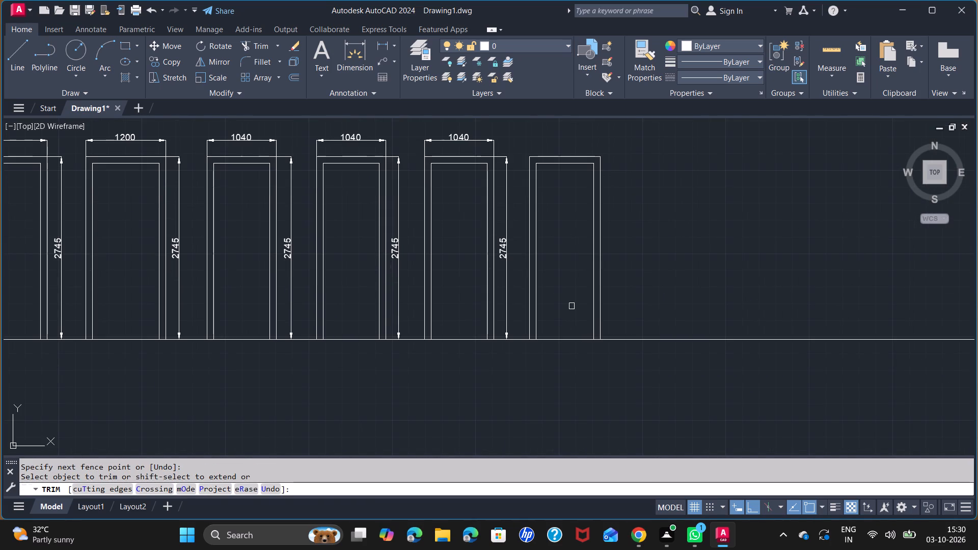
{"action": "key", "text": "space"}
Add linear dimensions for the seventh window's width, aligned with the neighbouring width dimension, and its full height on its right side.
{"action": "left_click", "coordinate": [384, 44]}
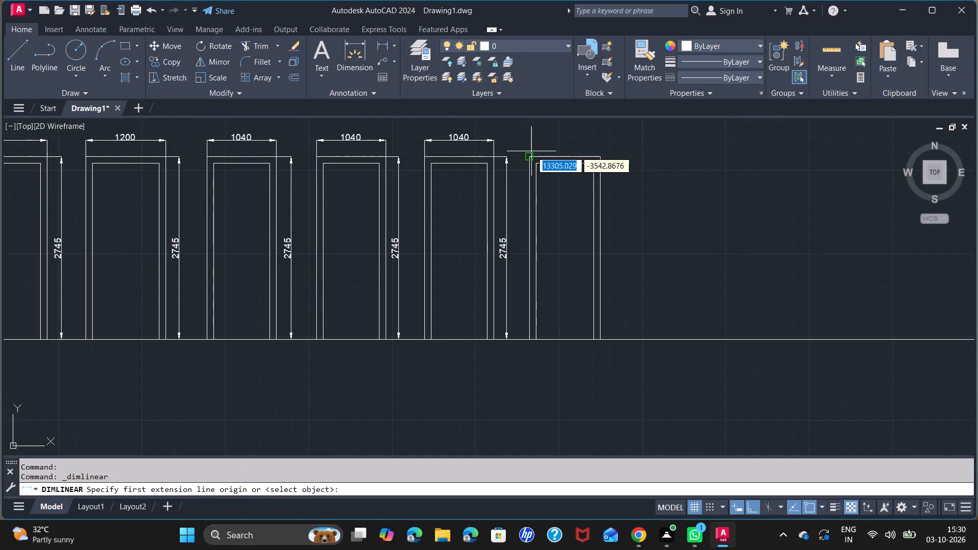
{"action": "scroll", "coordinate": [532, 158], "scroll_direction": "up", "scroll_amount": 1}
{"action": "left_click", "coordinate": [525, 158]}
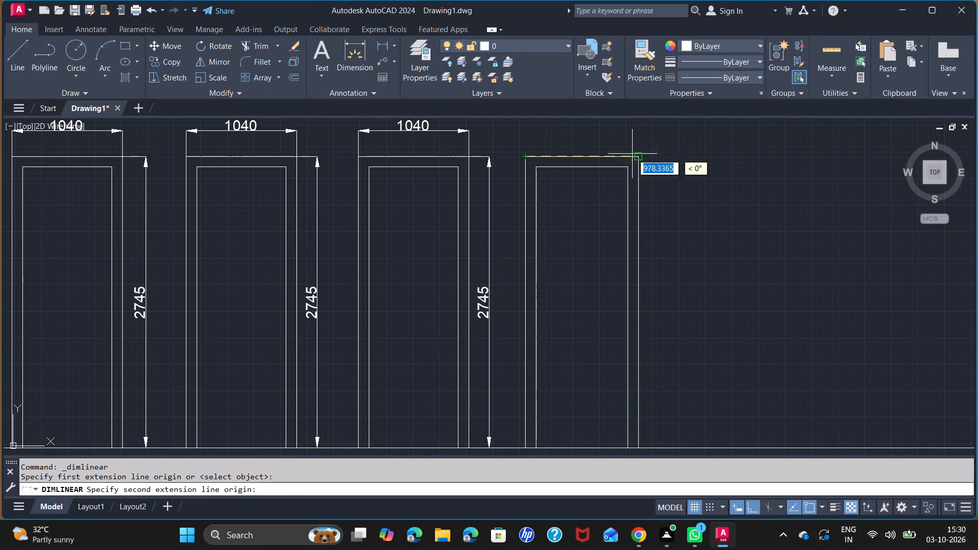
{"action": "left_click", "coordinate": [641, 156]}
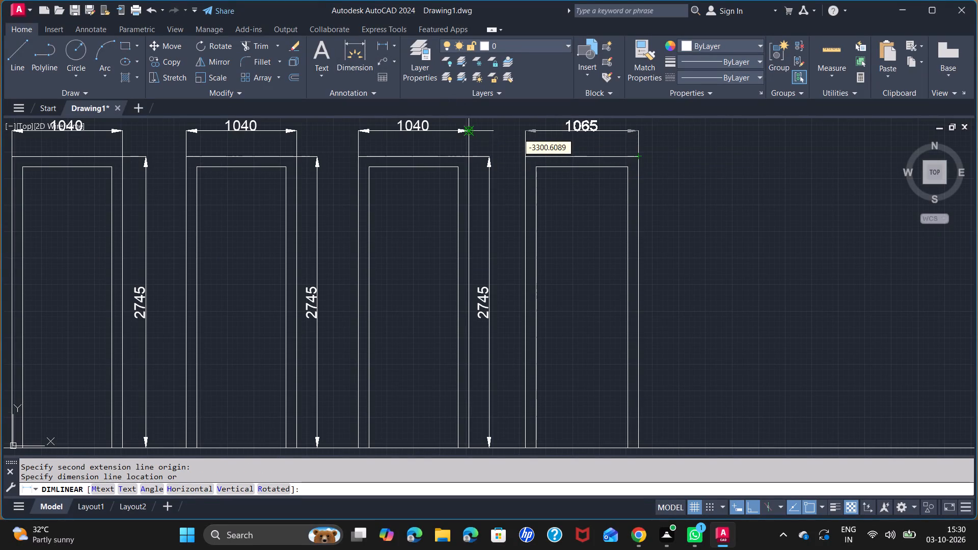
{"action": "left_click", "coordinate": [469, 133]}
{"action": "key", "text": "space"}
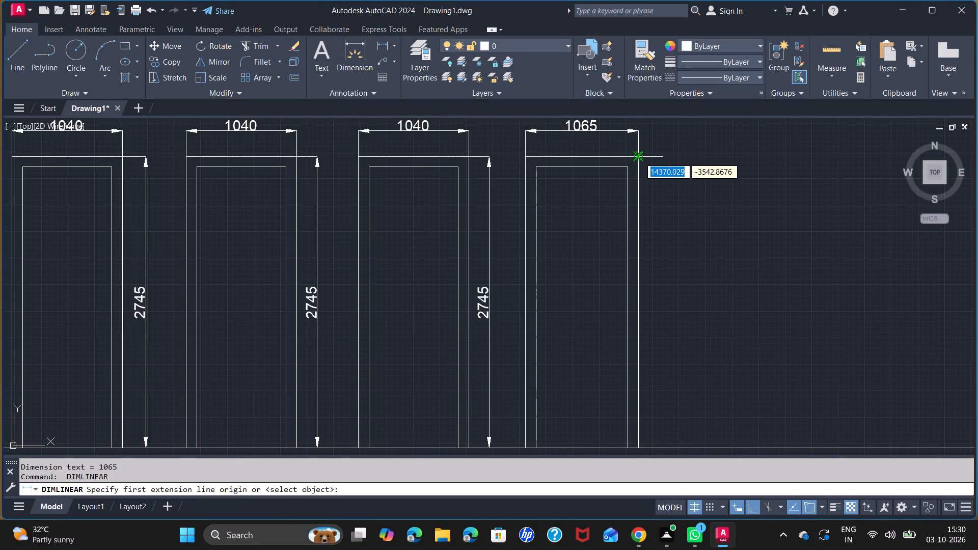
{"action": "left_click", "coordinate": [639, 157]}
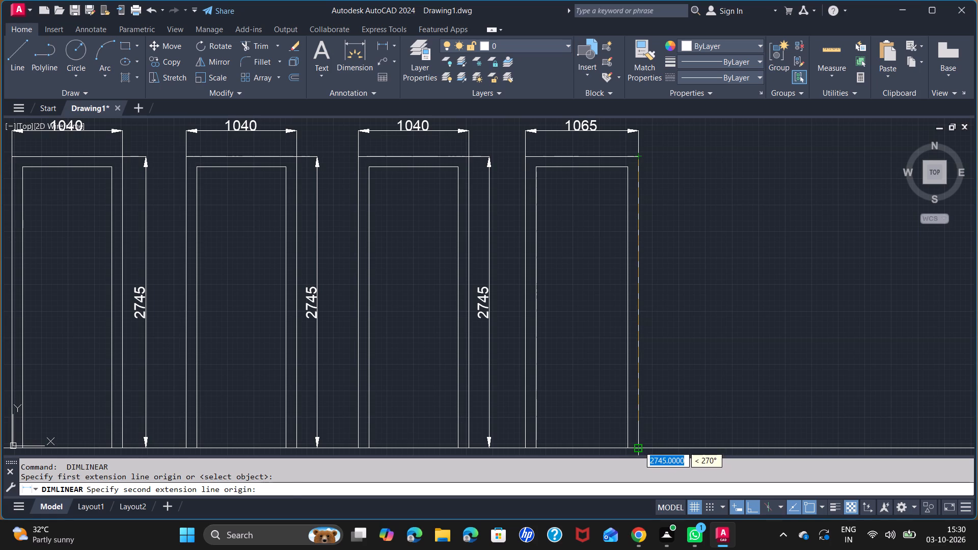
{"action": "left_click", "coordinate": [638, 446]}
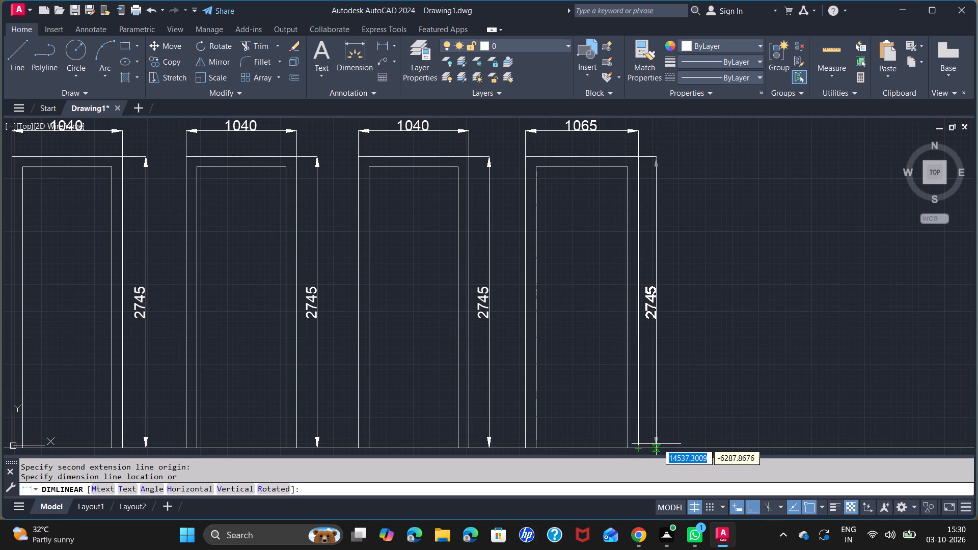
{"action": "left_click", "coordinate": [657, 443]}
Draw the eighth window's outline, 2745 high and 750 wide, standing on the baseline just right of the seventh window's height dimension.
{"action": "scroll", "coordinate": [639, 366], "scroll_direction": "down", "scroll_amount": 1}
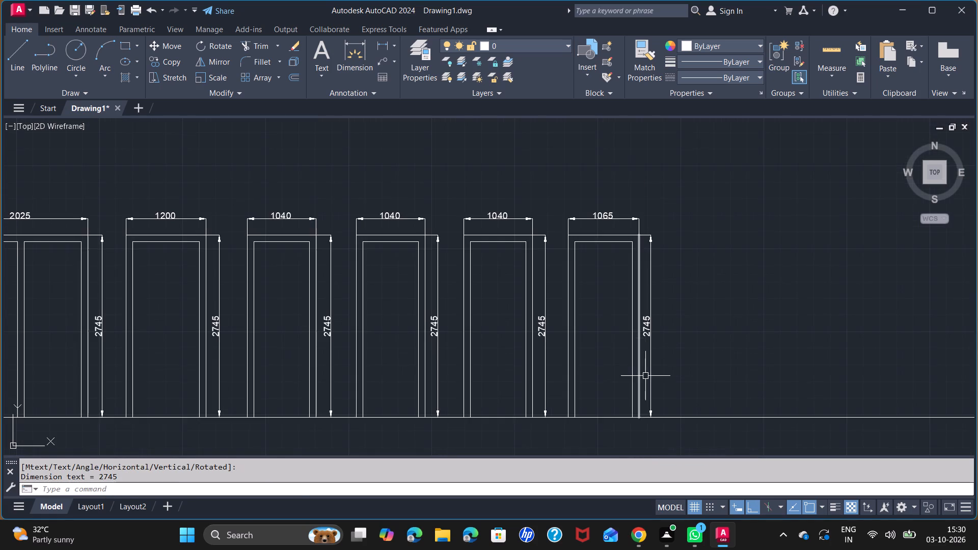
{"action": "middle_click_drag", "start_coordinate": [646, 376], "coordinate": [436, 352]}
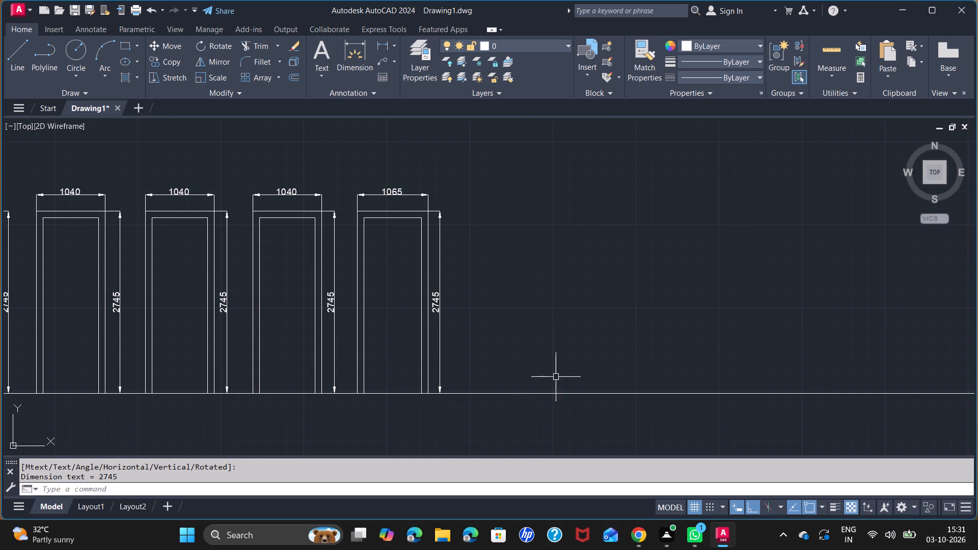
{"action": "key", "text": "l"}
{"action": "key", "text": "Return"}
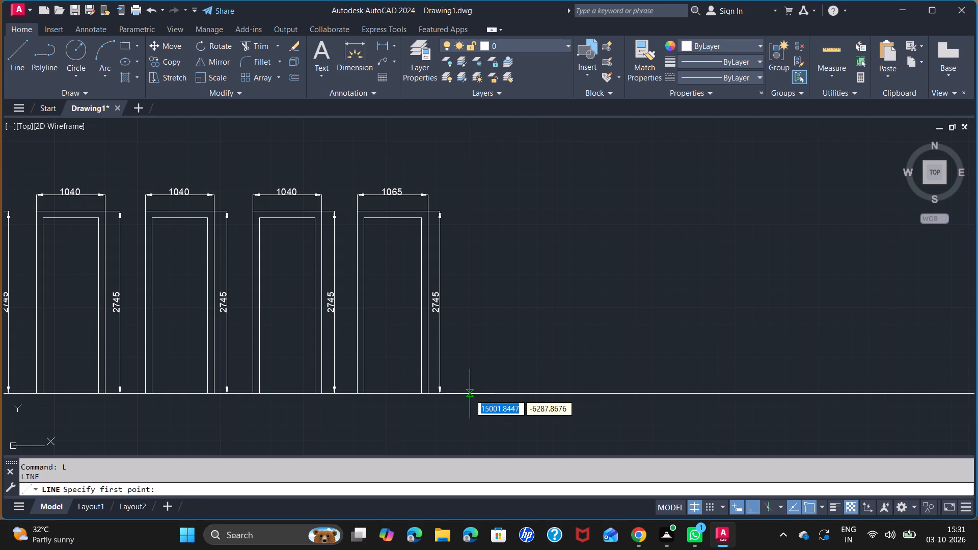
{"action": "left_click", "coordinate": [470, 394]}
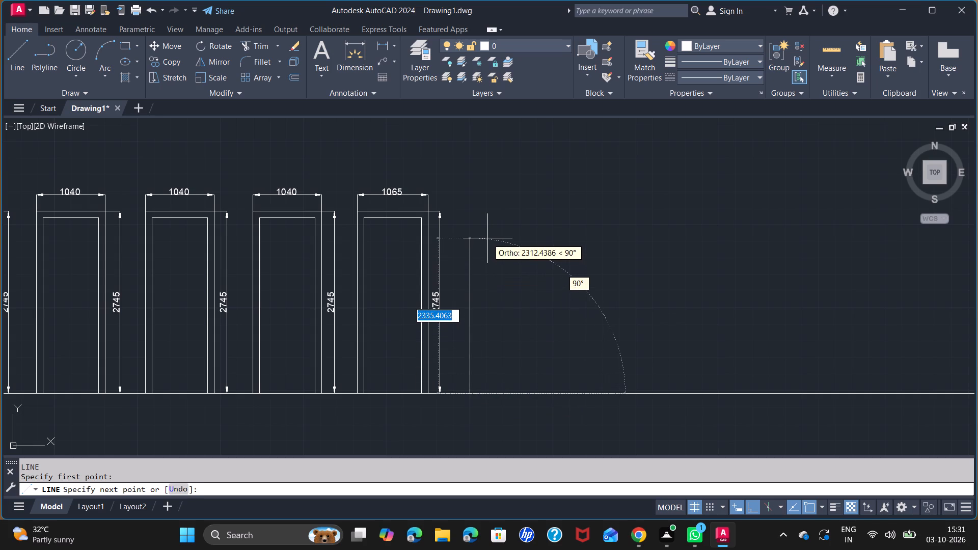
{"action": "type", "text": "2745"}
{"action": "key", "text": "Return"}
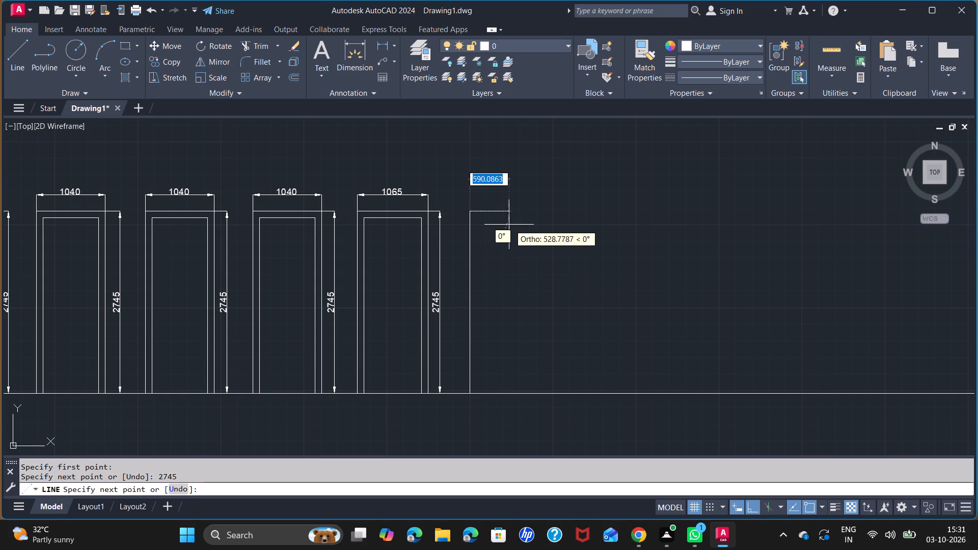
{"action": "type", "text": "750"}
{"action": "key", "text": "Return"}
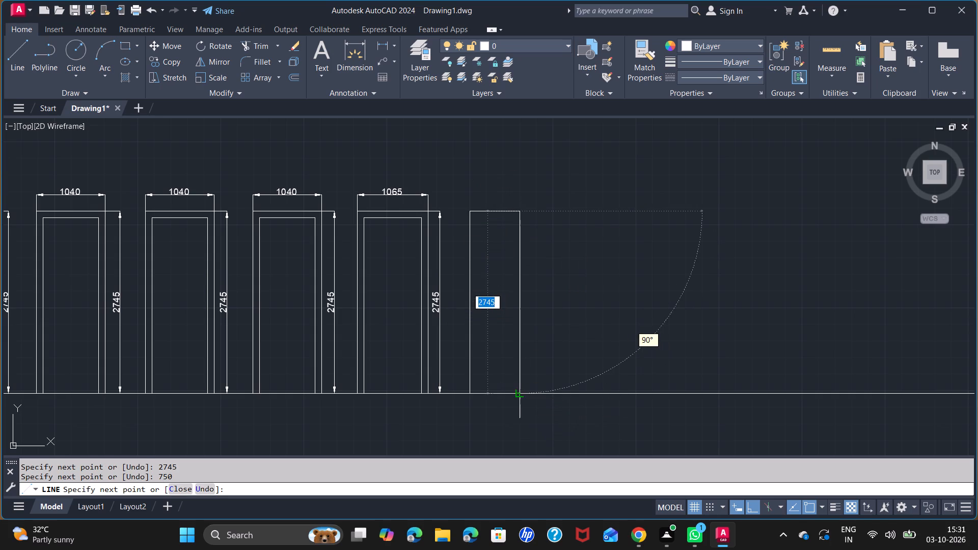
{"action": "left_click", "coordinate": [518, 392]}
{"action": "key", "text": "space"}
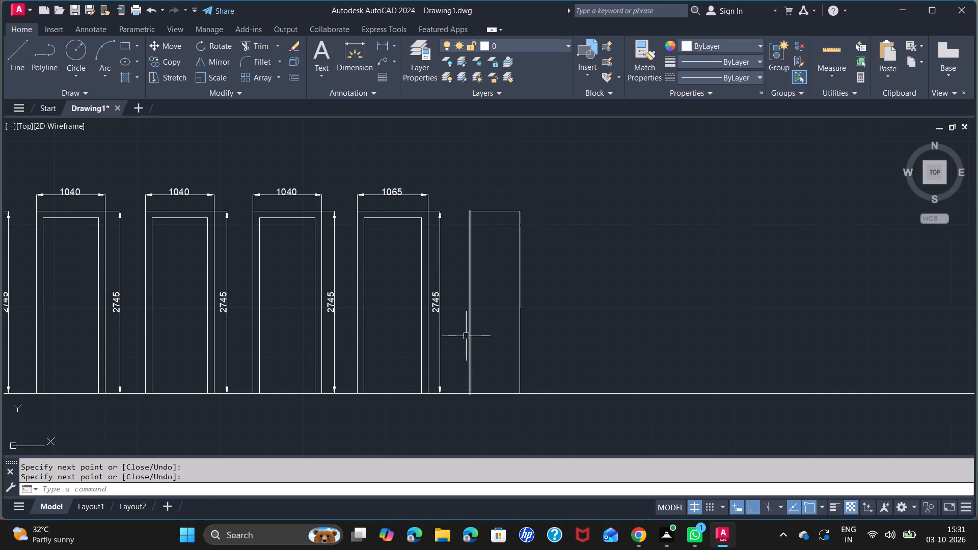
{"action": "scroll", "coordinate": [466, 336], "scroll_direction": "up", "scroll_amount": 1}
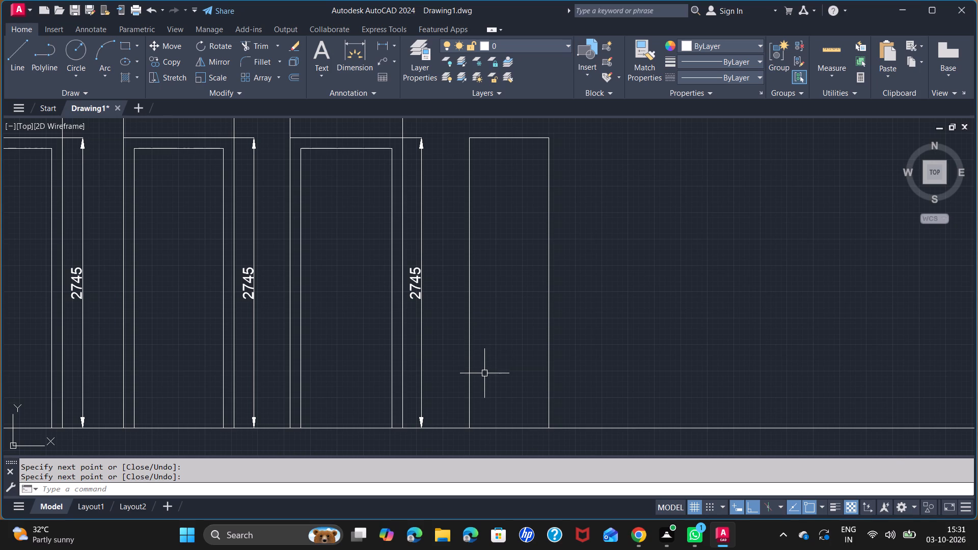
Offset the eighth window's two side lines and top line 100 inward to form its frame.
{"action": "key", "text": "o"}
{"action": "key", "text": "f"}
{"action": "key", "text": "Return"}
{"action": "type", "text": "100"}
{"action": "key", "text": "Return"}
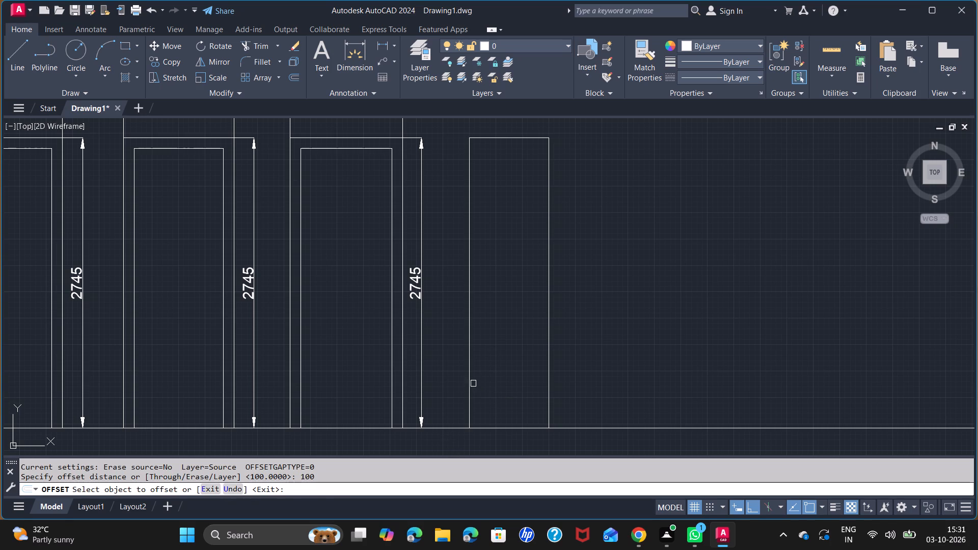
{"action": "left_click", "coordinate": [469, 378]}
{"action": "left_click", "coordinate": [484, 390]}
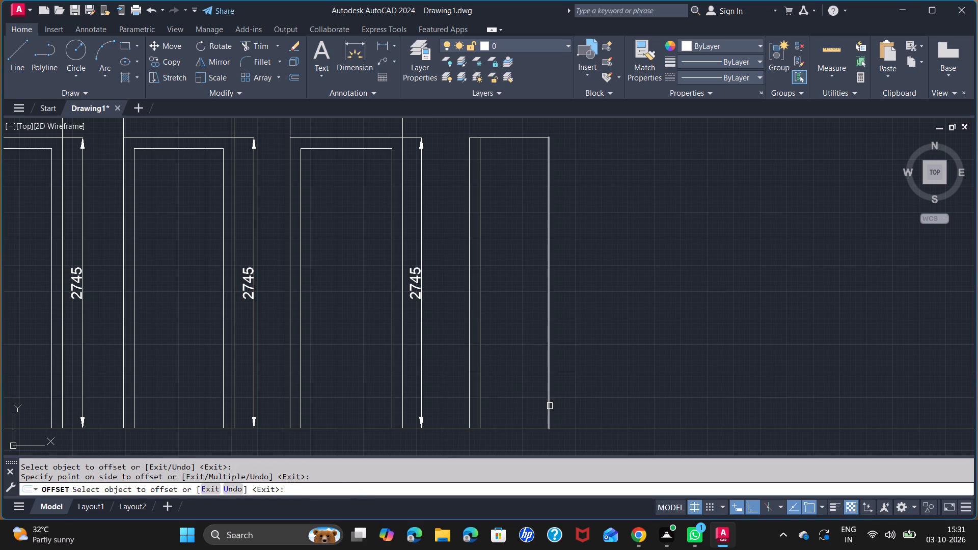
{"action": "left_click", "coordinate": [550, 406]}
{"action": "left_click", "coordinate": [501, 392]}
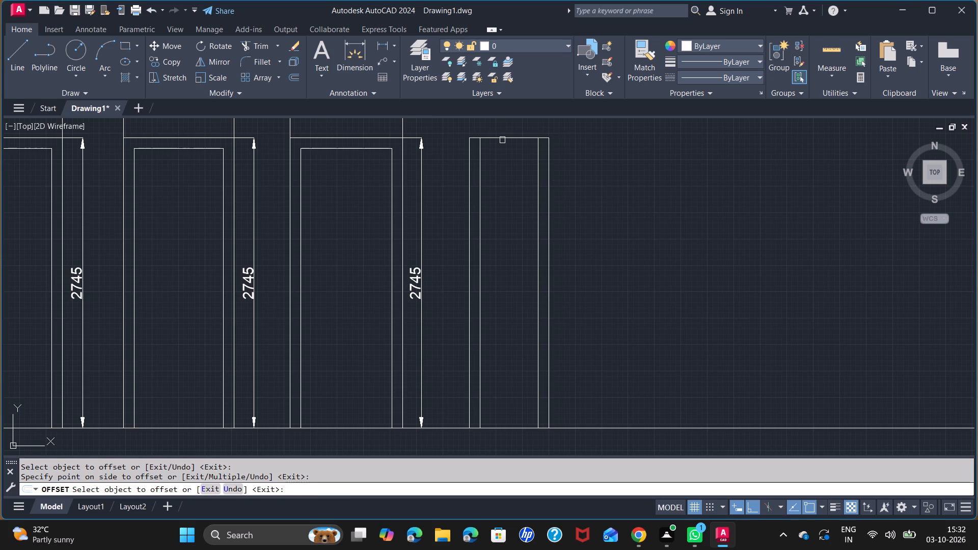
{"action": "left_click", "coordinate": [502, 139]}
{"action": "left_click", "coordinate": [502, 158]}
{"action": "key", "text": "space"}
Trim the overlapping offset line ends at both upper corners of the eighth window's frame.
{"action": "type", "text": "TR"}
{"action": "key", "text": "Return"}
{"action": "left_click", "coordinate": [482, 143]}
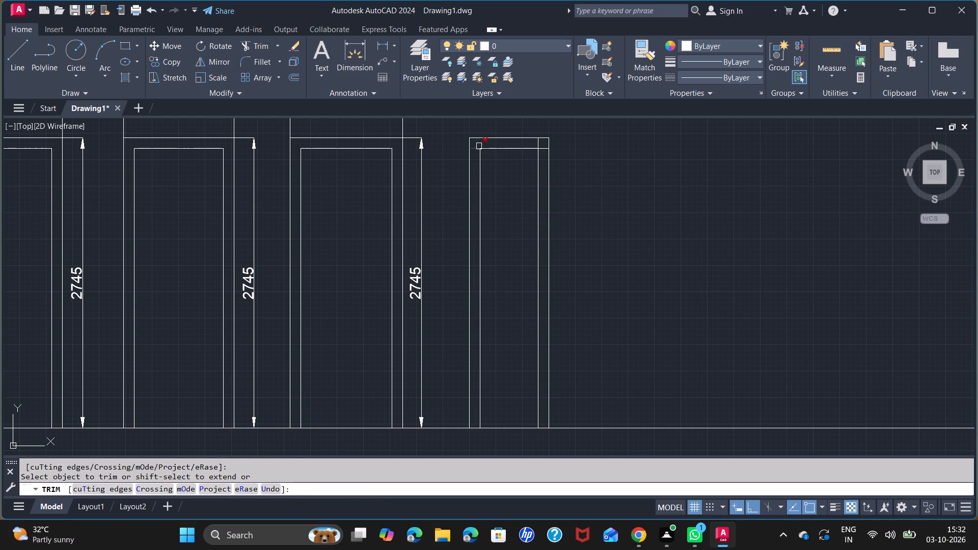
{"action": "left_click", "coordinate": [476, 151]}
{"action": "left_click", "coordinate": [539, 144]}
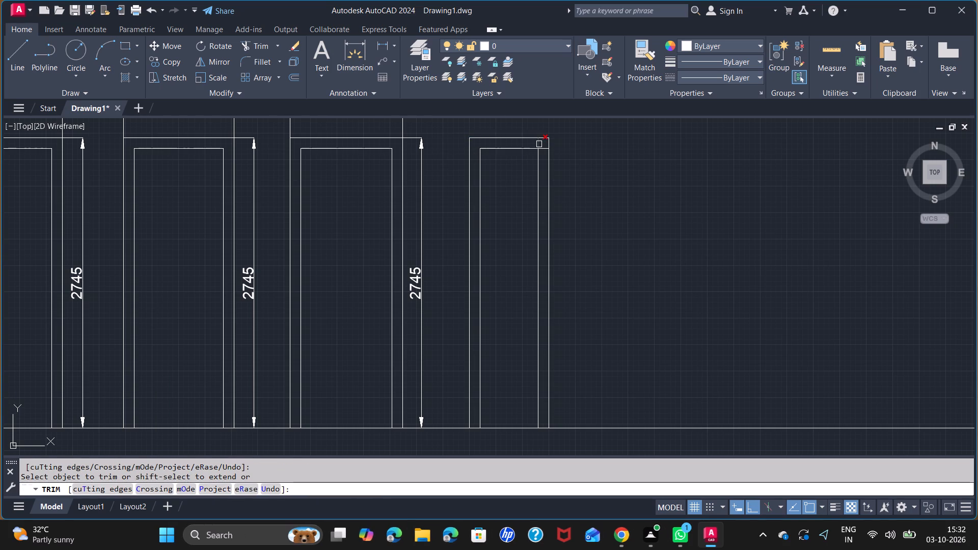
{"action": "left_click", "coordinate": [544, 147]}
{"action": "key", "text": "space"}
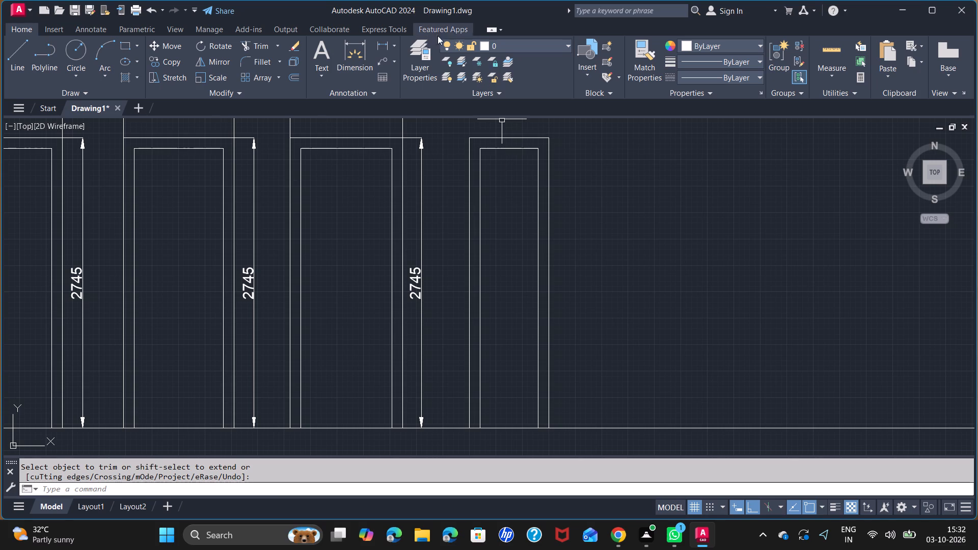
Add linear dimensions for the eighth window's width, aligned with the neighbouring width dimension, and its full height on its right side.
{"action": "left_click", "coordinate": [386, 45]}
{"action": "left_click", "coordinate": [466, 139]}
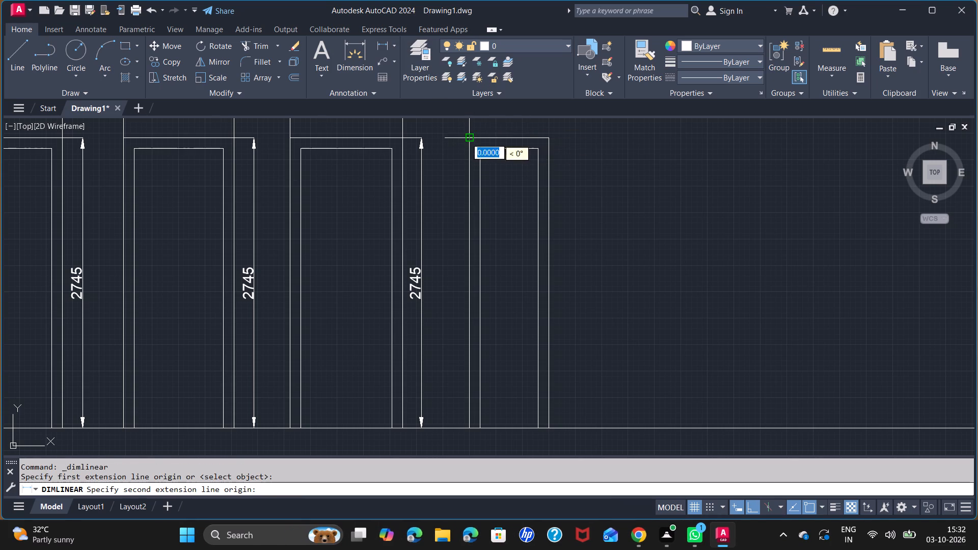
{"action": "left_click", "coordinate": [550, 137]}
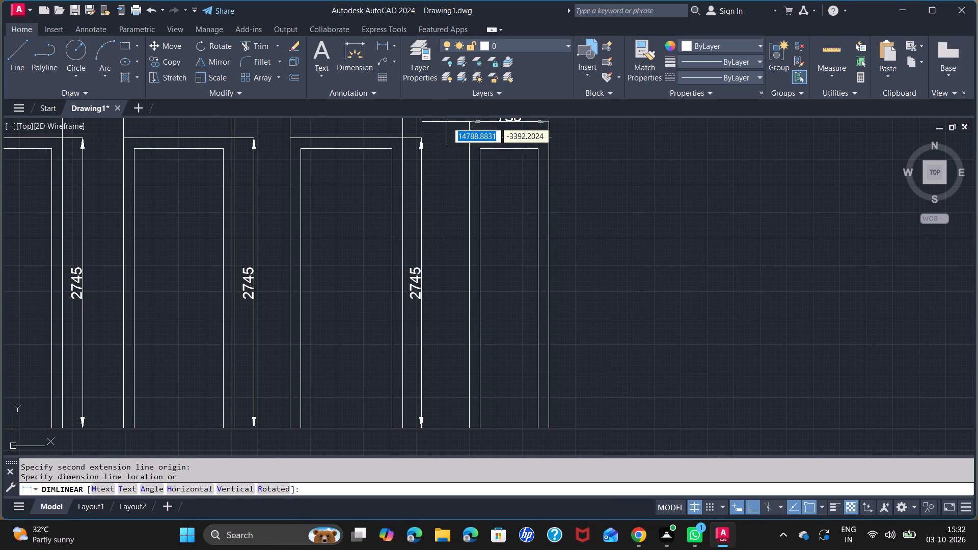
{"action": "middle_click_drag", "start_coordinate": [446, 122], "coordinate": [446, 182]}
{"action": "left_click", "coordinate": [404, 175]}
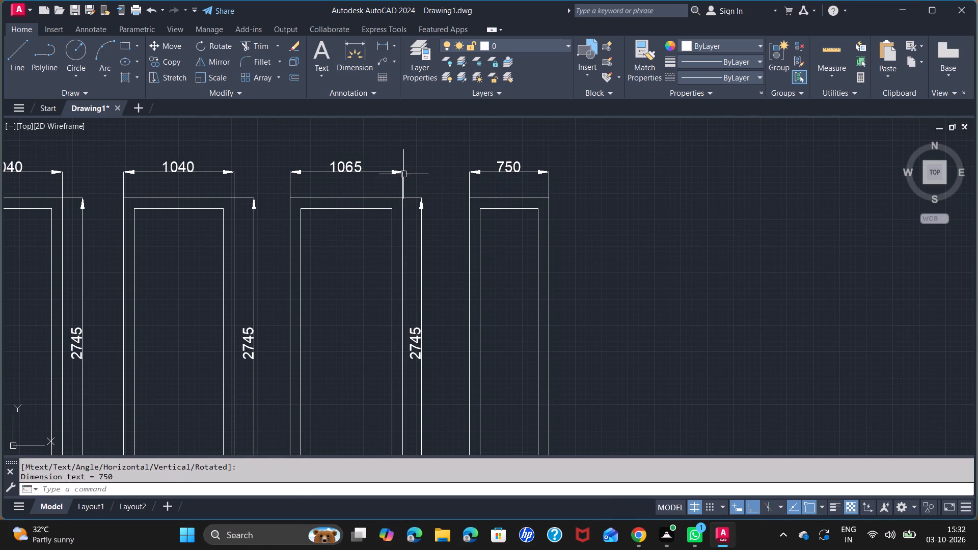
{"action": "key", "text": "space"}
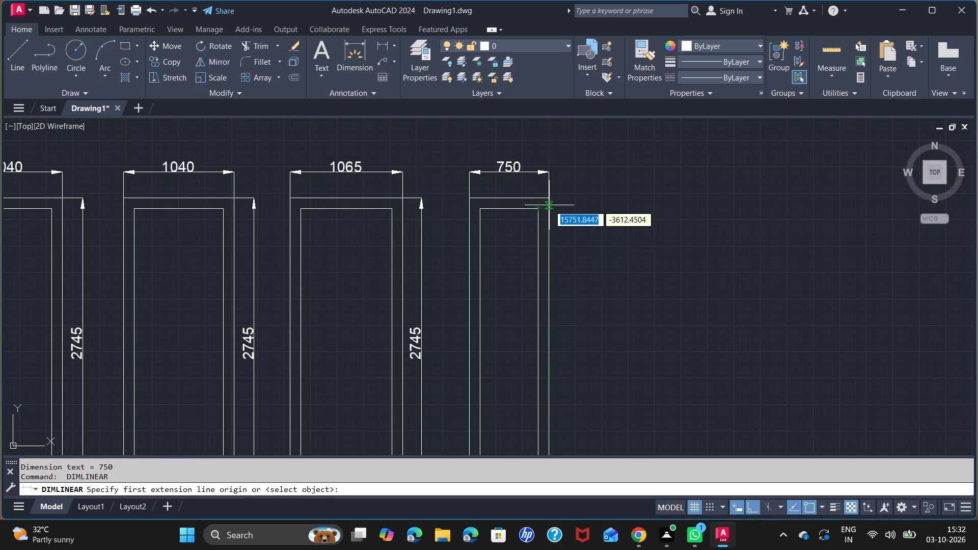
{"action": "left_click", "coordinate": [548, 195]}
{"action": "middle_click_drag", "start_coordinate": [552, 365], "coordinate": [539, 283]}
{"action": "left_click", "coordinate": [537, 405]}
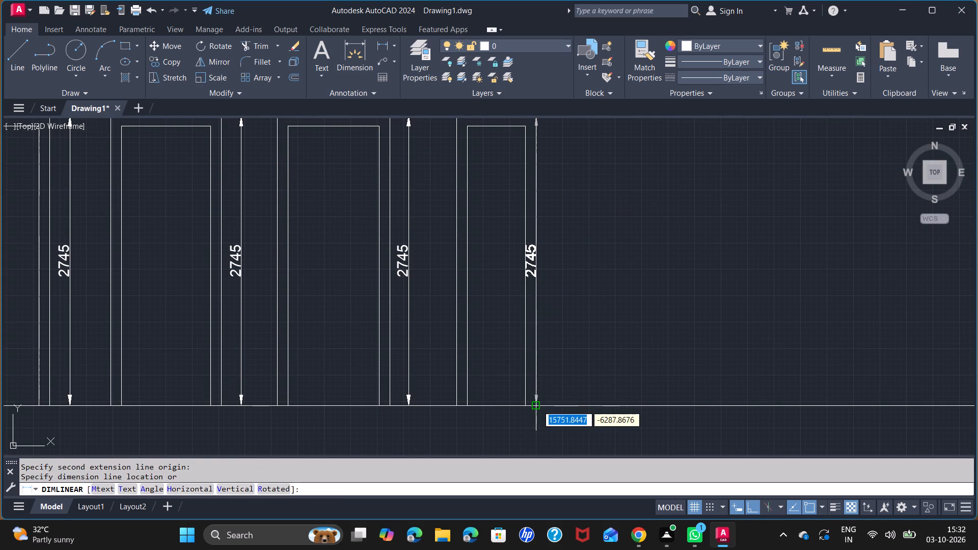
{"action": "left_click", "coordinate": [556, 400]}
Draw the ninth opening's outline, 2100 high and 850 wide, standing on the baseline just right of the eighth window's height dimension.
{"action": "scroll", "coordinate": [564, 326], "scroll_direction": "down", "scroll_amount": 2}
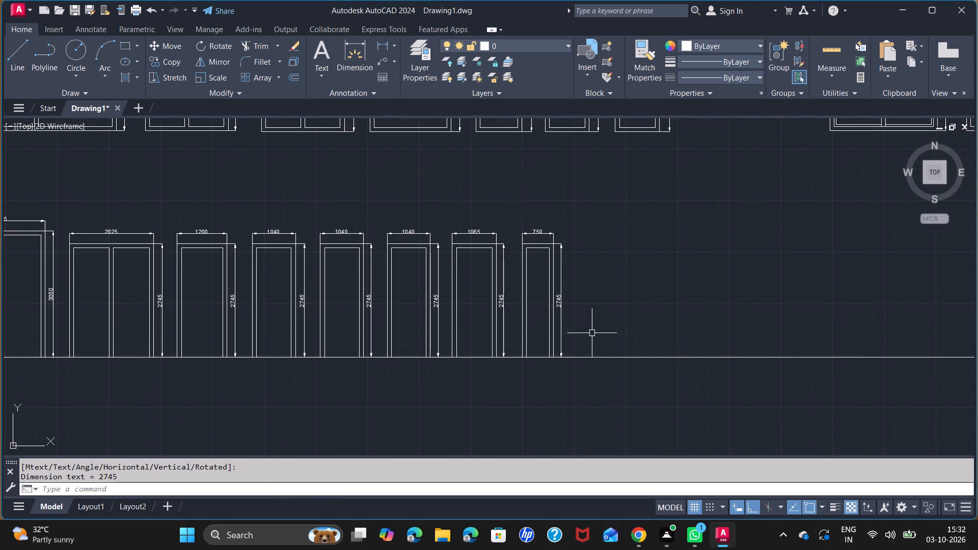
{"action": "middle_click_drag", "start_coordinate": [592, 333], "coordinate": [501, 330]}
{"action": "scroll", "coordinate": [495, 344], "scroll_direction": "up", "scroll_amount": 2}
{"action": "middle_click_drag", "start_coordinate": [498, 313], "coordinate": [469, 355]}
{"action": "key", "text": "l"}
{"action": "key", "text": "Return"}
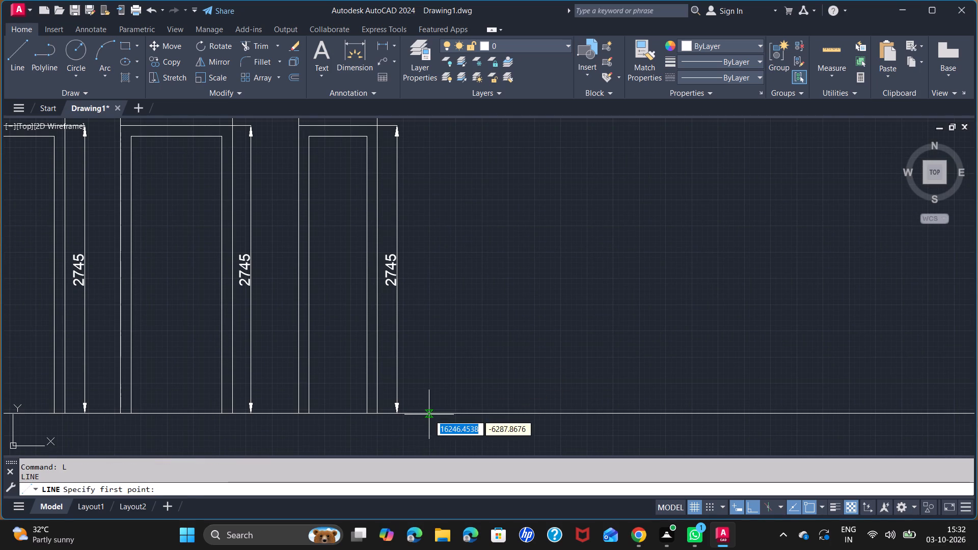
{"action": "left_click", "coordinate": [429, 415]}
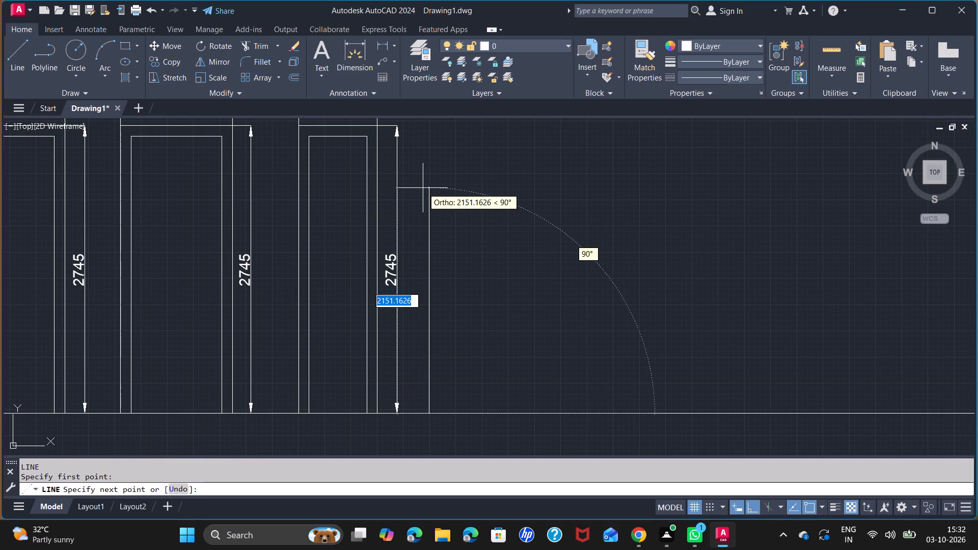
{"action": "type", "text": "2100"}
{"action": "key", "text": "Return"}
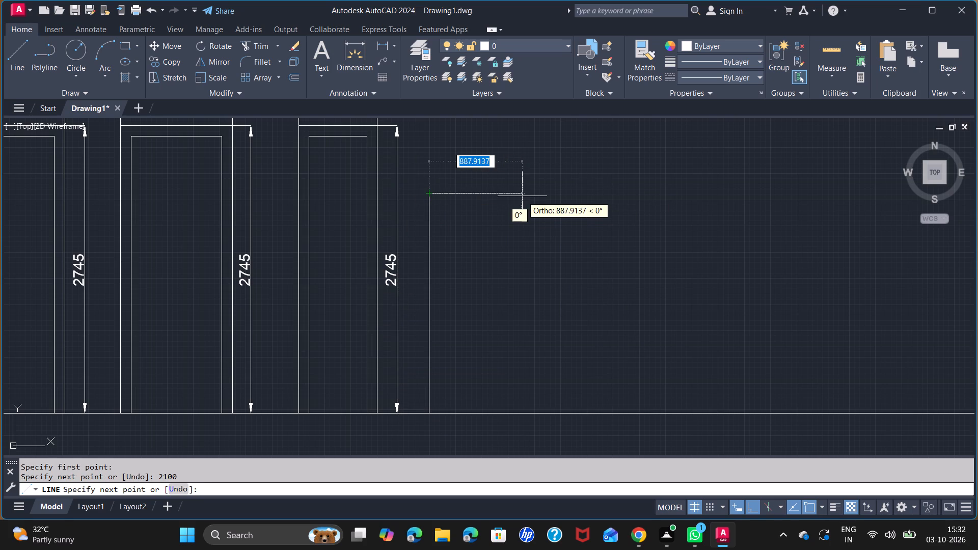
{"action": "type", "text": "850"}
{"action": "key", "text": "Return"}
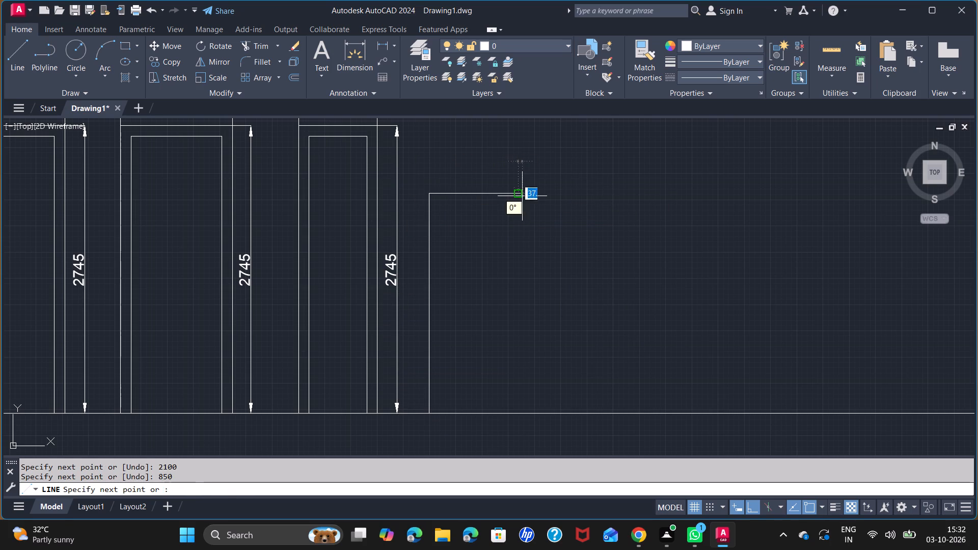
{"action": "left_click", "coordinate": [518, 415]}
{"action": "key", "text": "space"}
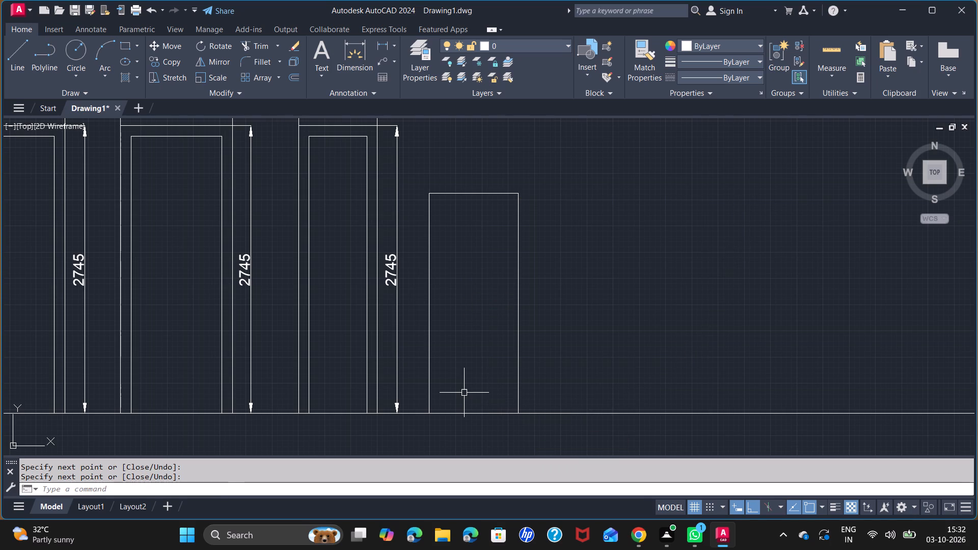
Offset the ninth opening's two side lines and top line 100 inward to form its frame.
{"action": "type", "text": "OF"}
{"action": "key", "text": "Return"}
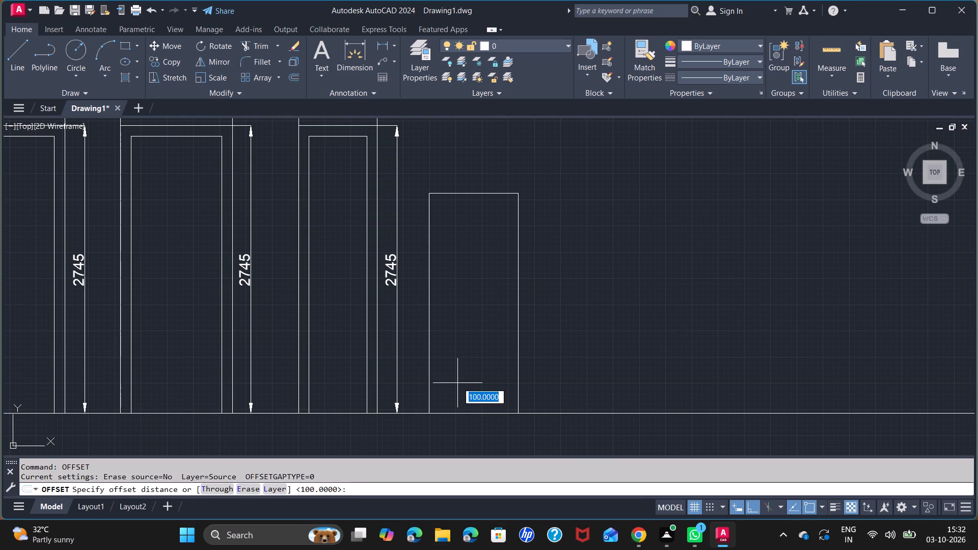
{"action": "type", "text": "100"}
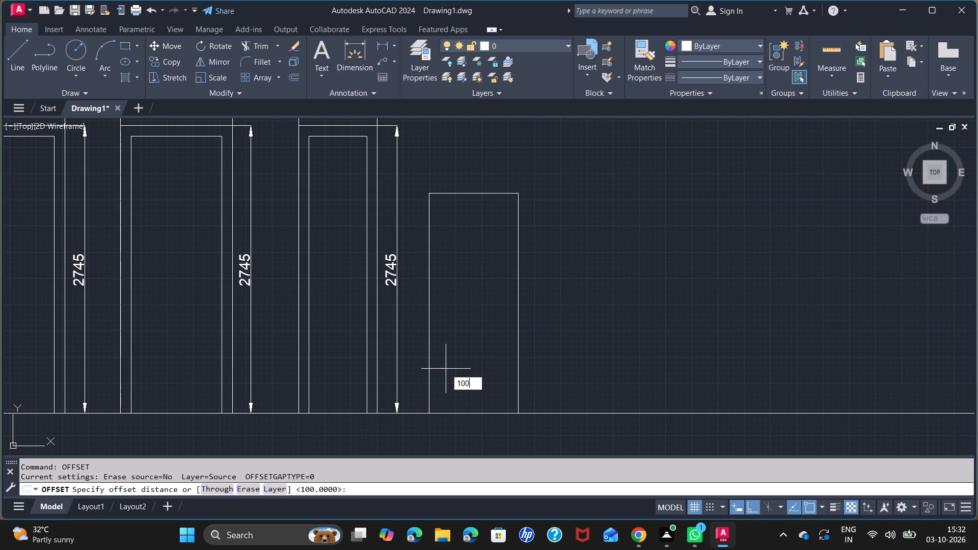
{"action": "key", "text": "Return"}
{"action": "left_click", "coordinate": [430, 367]}
{"action": "left_click", "coordinate": [438, 369]}
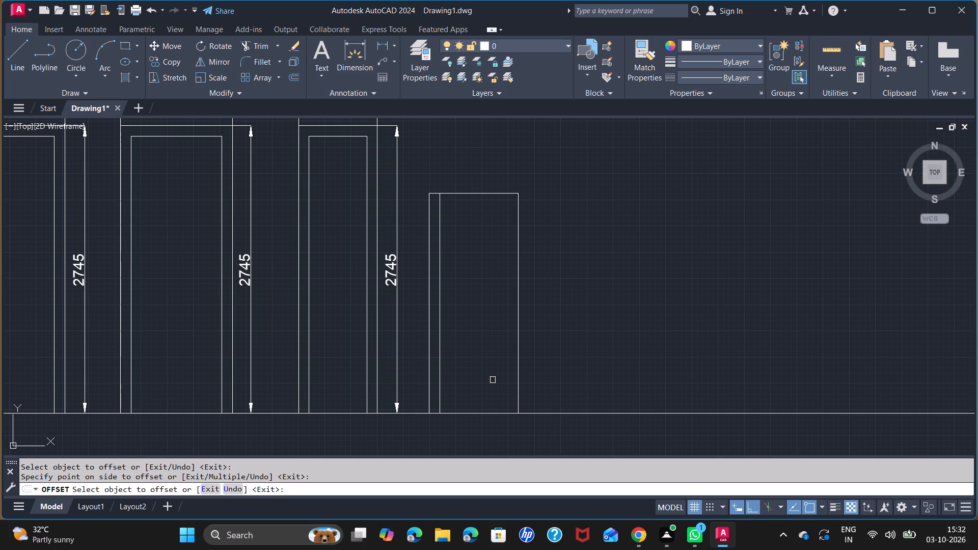
{"action": "left_click", "coordinate": [517, 396]}
{"action": "left_click", "coordinate": [509, 392]}
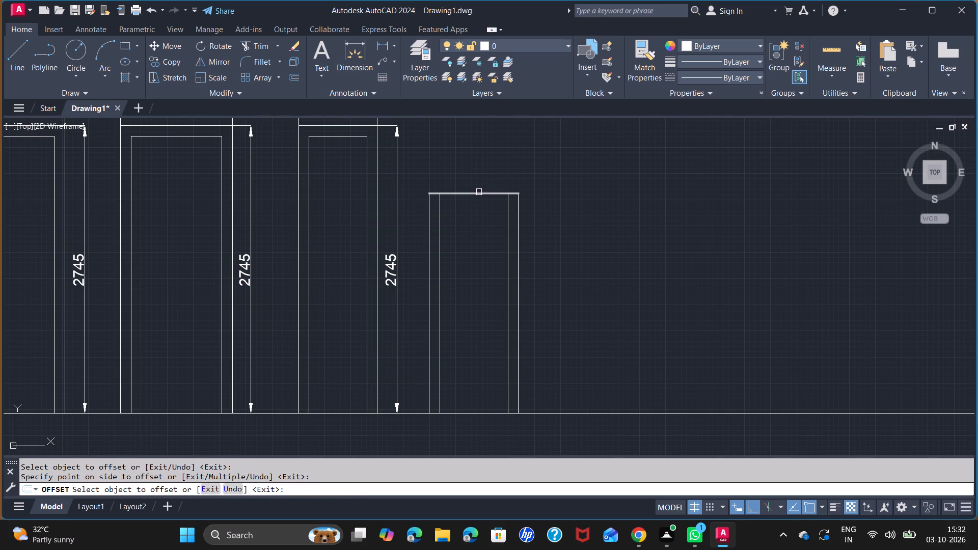
{"action": "left_click", "coordinate": [479, 191]}
{"action": "left_click", "coordinate": [484, 219]}
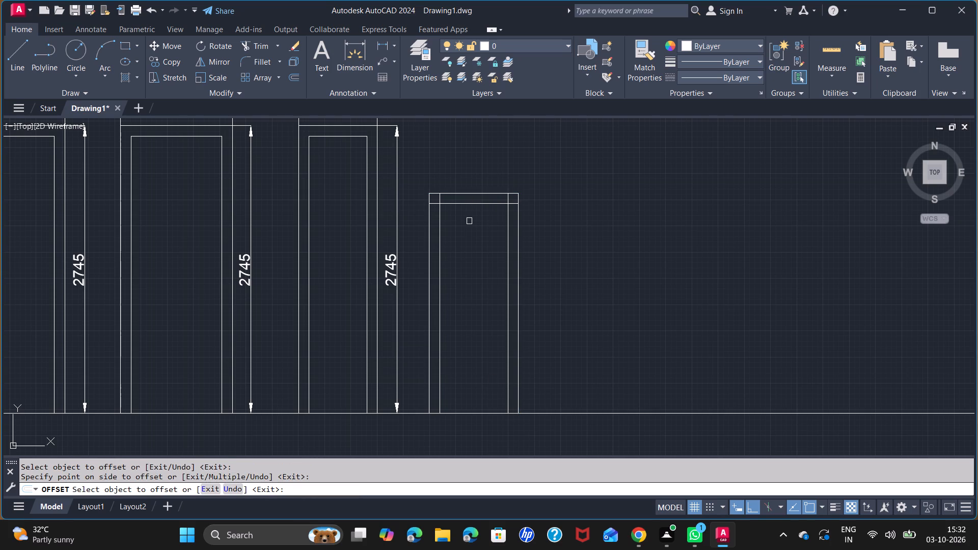
{"action": "key", "text": "space"}
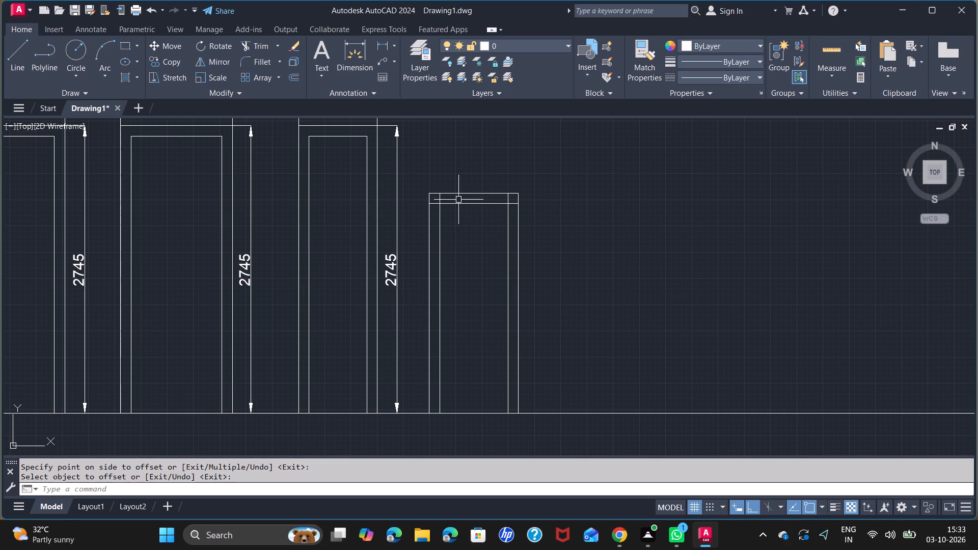
Offset the ninth opening's outer top line 300 upward.
{"action": "key", "text": "o"}
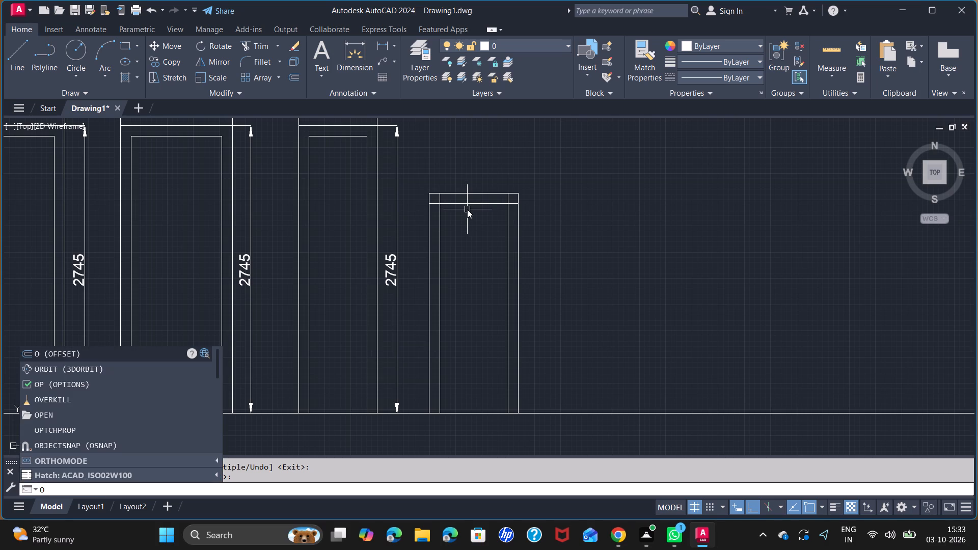
{"action": "key", "text": "f"}
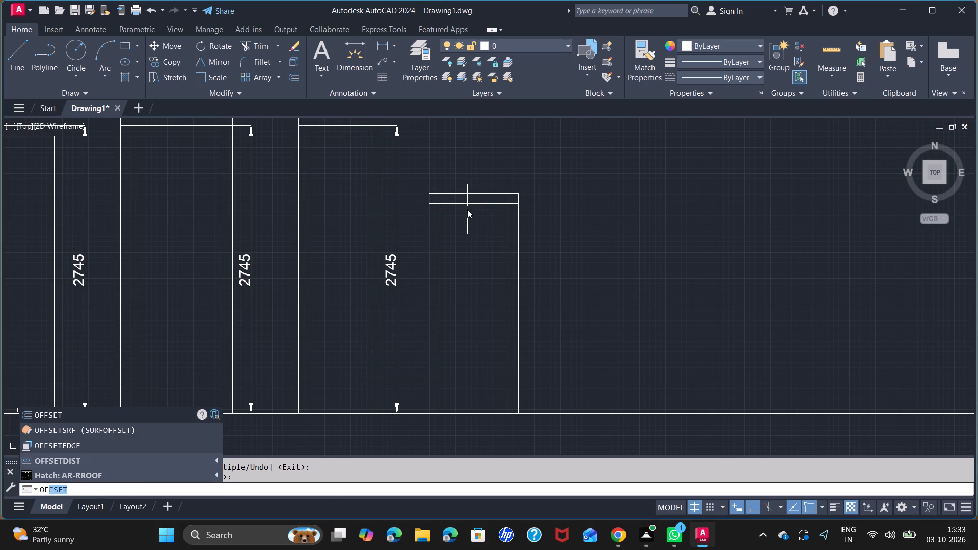
{"action": "key", "text": "Return"}
{"action": "key", "text": "1"}
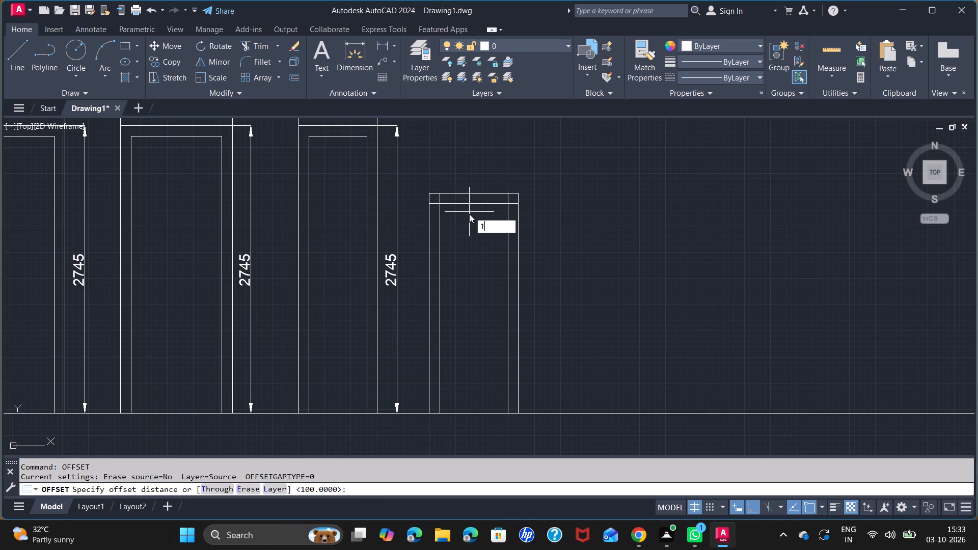
{"action": "key", "text": "BackSpace"}
{"action": "key", "text": "3"}
{"action": "type", "text": "00"}
{"action": "key", "text": "Return"}
{"action": "left_click", "coordinate": [473, 191]}
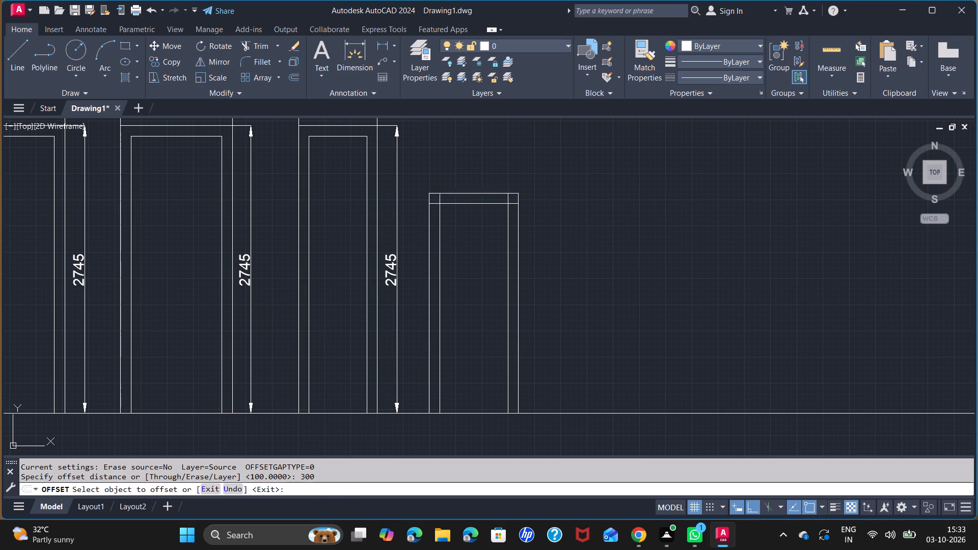
{"action": "left_click", "coordinate": [495, 150]}
{"action": "key", "text": "space"}
Extend the ninth opening's outer and inner vertical lines on both sides up to the new upper line.
{"action": "key", "text": "e"}
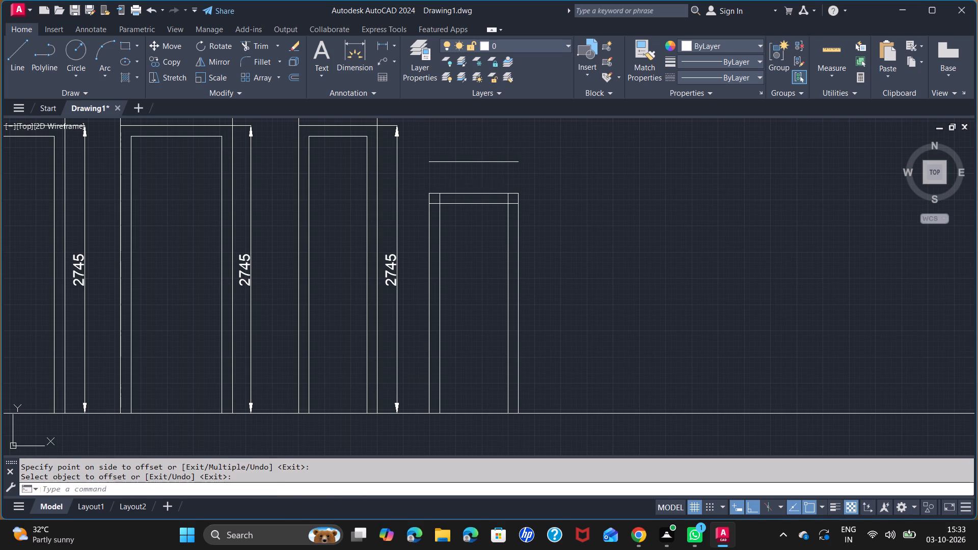
{"action": "key", "text": "x"}
{"action": "key", "text": "Return"}
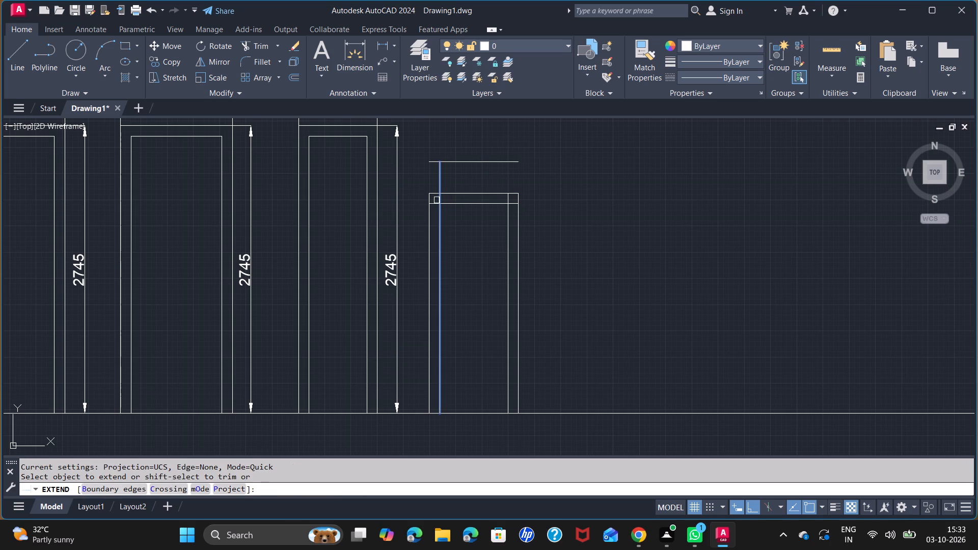
{"action": "left_click", "coordinate": [428, 194]}
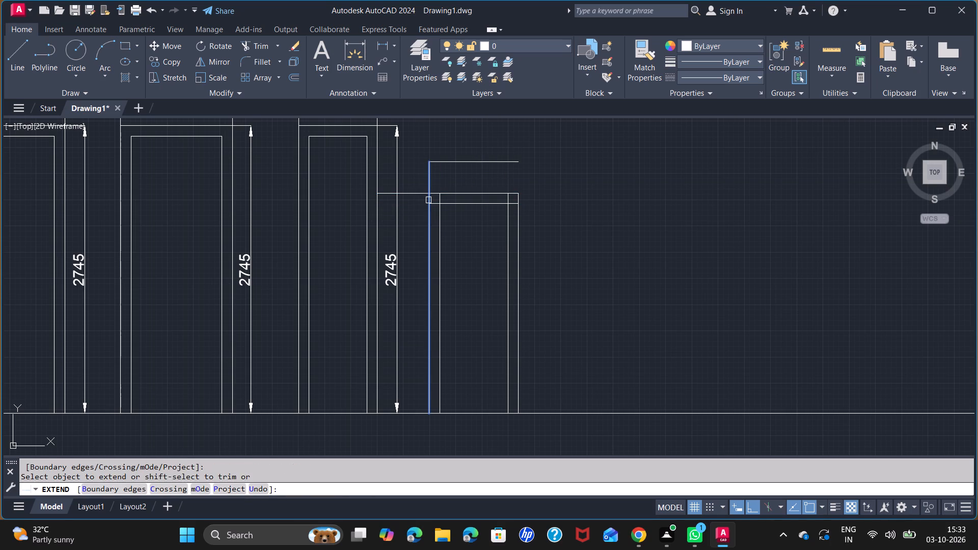
{"action": "key", "text": "ctrl+z"}
{"action": "left_click", "coordinate": [428, 200]}
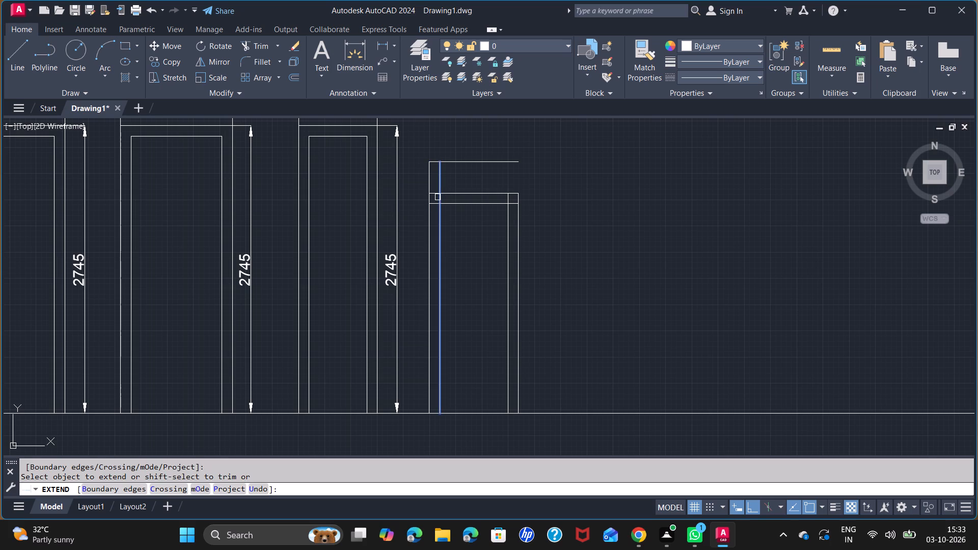
{"action": "left_click", "coordinate": [438, 197]}
{"action": "left_click", "coordinate": [507, 200]}
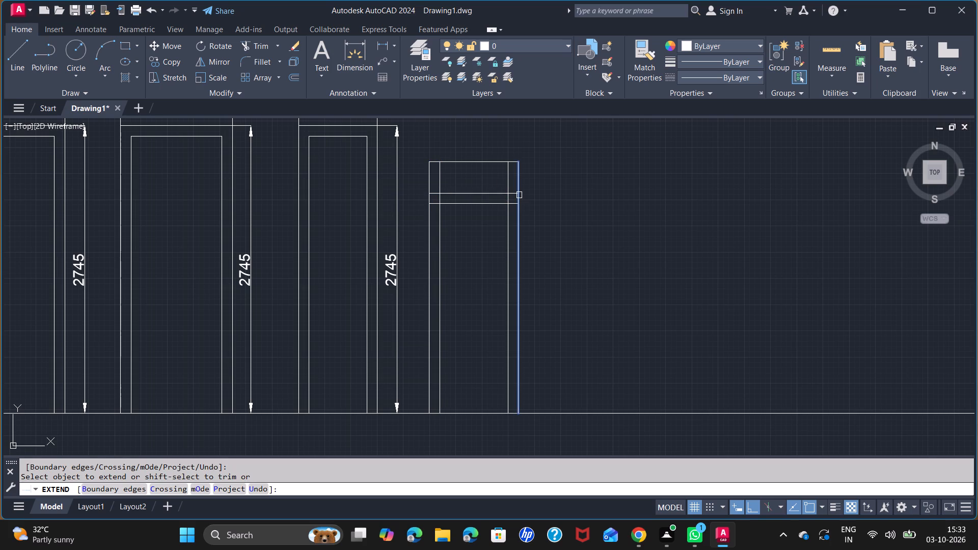
{"action": "left_click", "coordinate": [520, 196]}
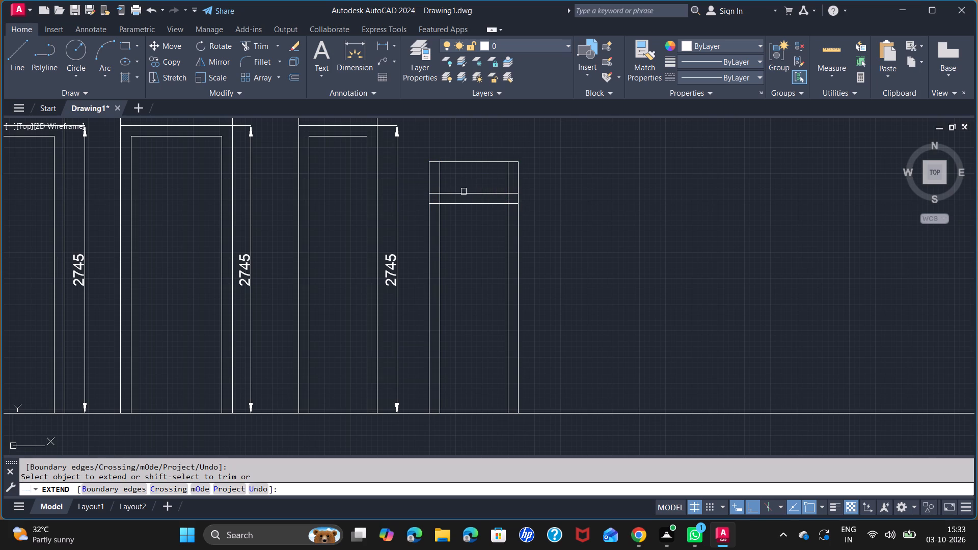
Offset the ninth opening's new upper line 100 downward to form the top frame edge.
{"action": "key", "text": "space"}
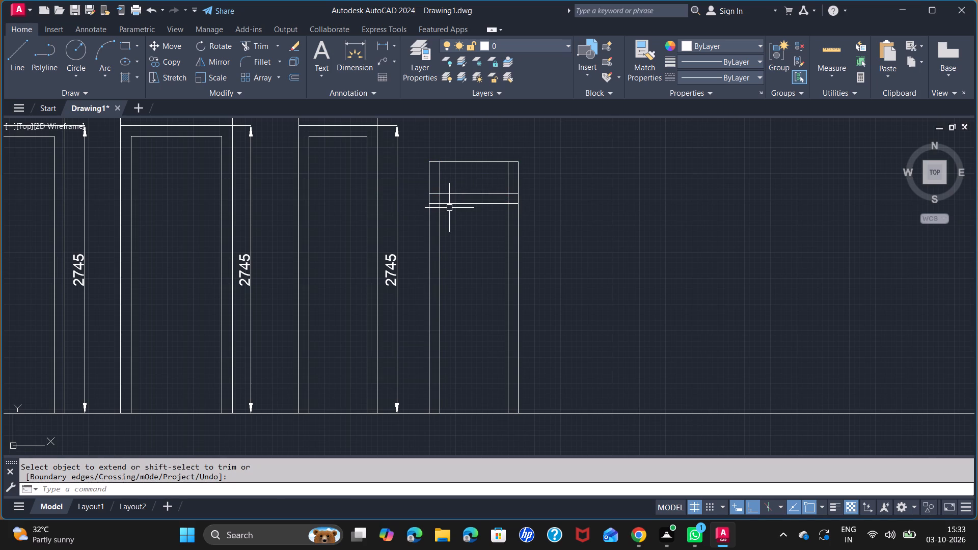
{"action": "type", "text": "OF"}
{"action": "key", "text": "Return"}
{"action": "type", "text": "100"}
{"action": "key", "text": "Return"}
{"action": "left_click", "coordinate": [467, 163]}
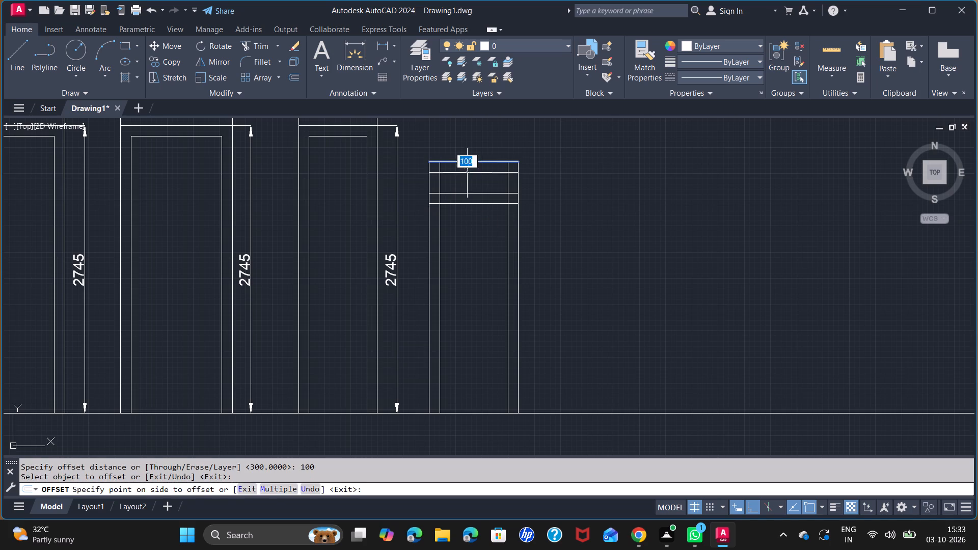
{"action": "left_click", "coordinate": [467, 173]}
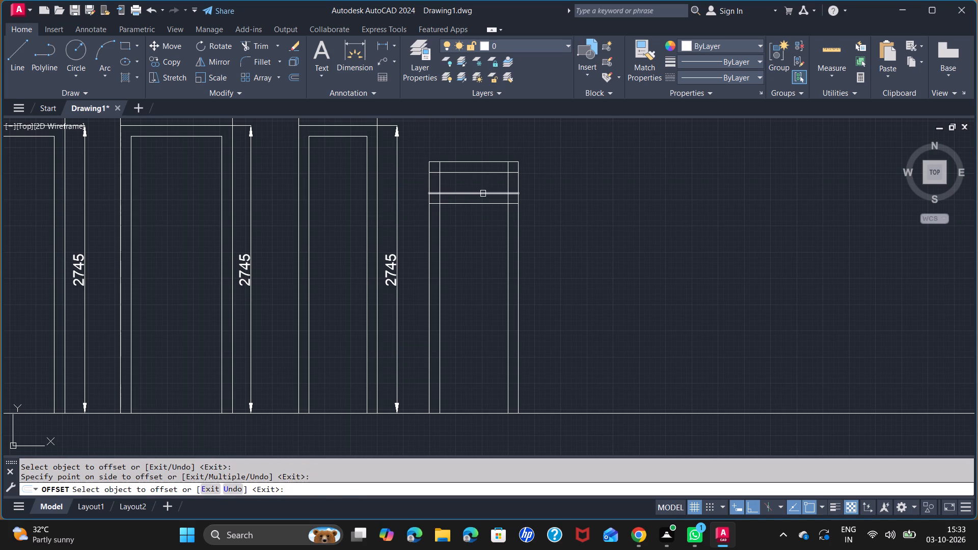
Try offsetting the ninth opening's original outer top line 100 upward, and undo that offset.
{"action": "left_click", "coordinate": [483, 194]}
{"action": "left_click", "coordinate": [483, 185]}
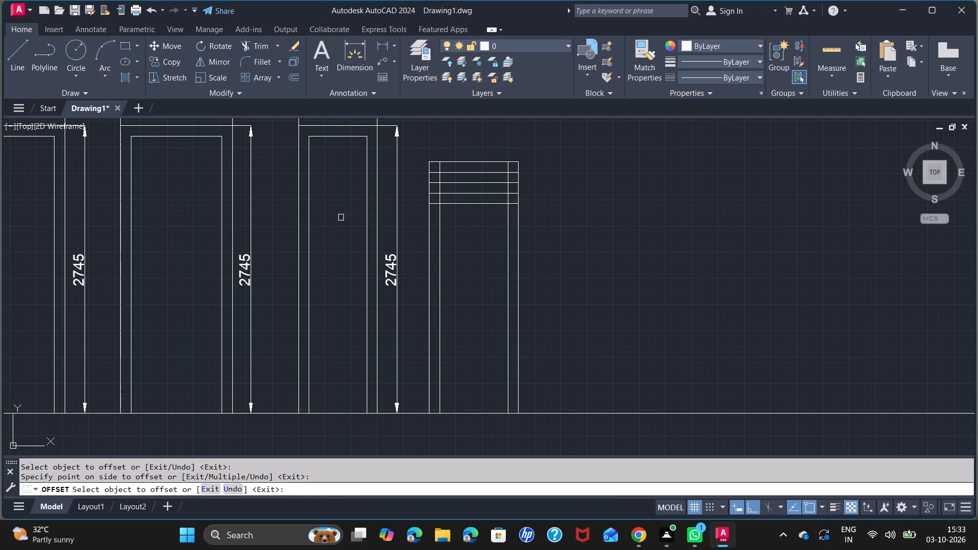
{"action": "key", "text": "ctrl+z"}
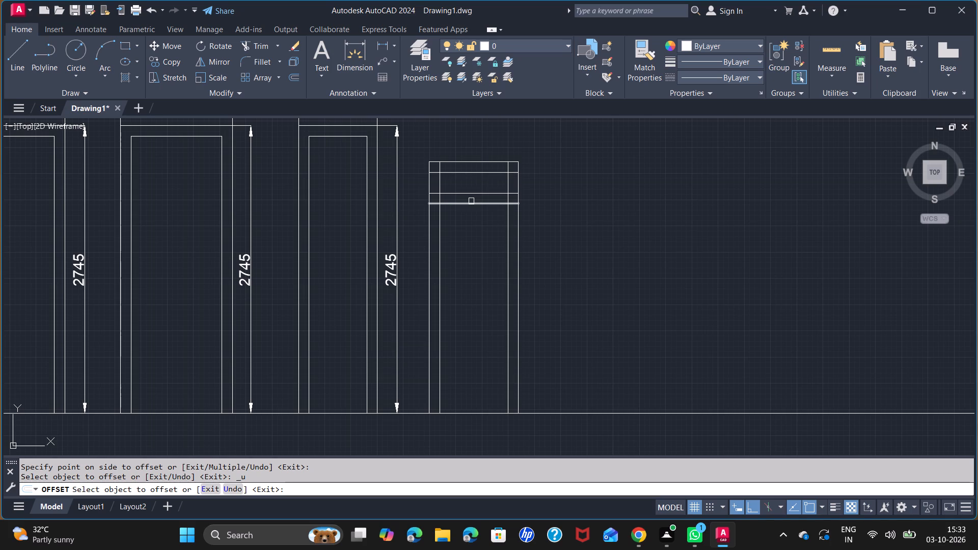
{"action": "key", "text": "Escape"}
Trim the ninth opening's two lower crossbar lines back to the inner verticals, and cut the inner verticals between them.
{"action": "key", "text": "t"}
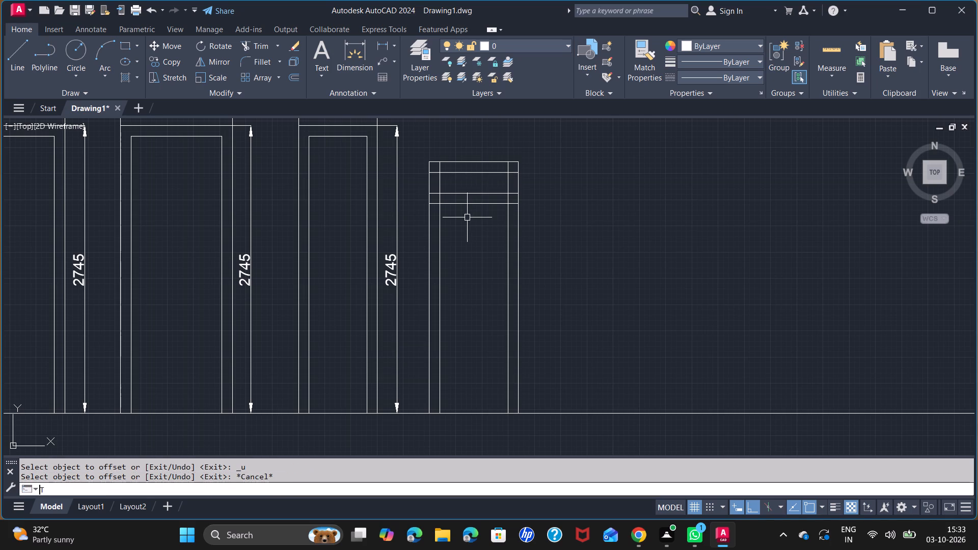
{"action": "key", "text": "r"}
{"action": "key", "text": "Return"}
{"action": "scroll", "coordinate": [431, 196], "scroll_direction": "up", "scroll_amount": 2}
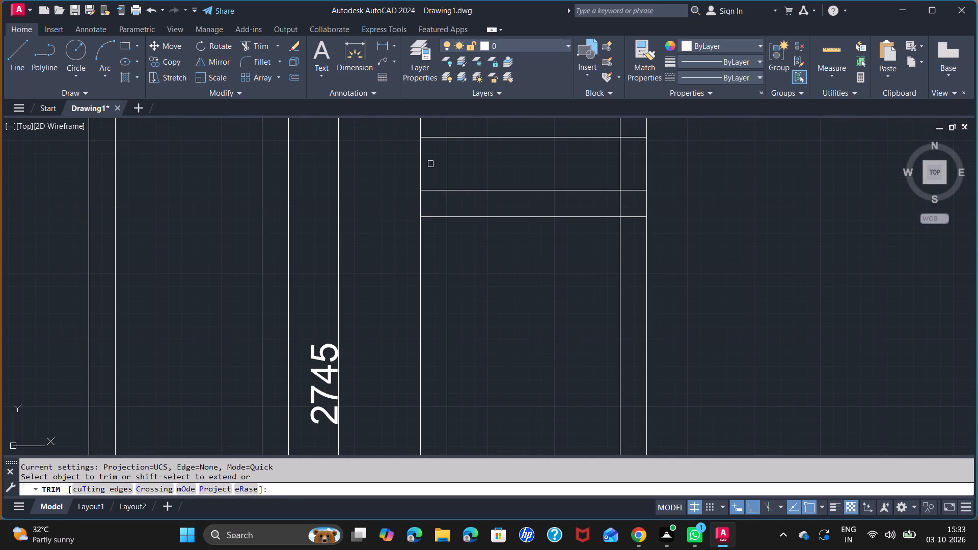
{"action": "left_click", "coordinate": [433, 193]}
{"action": "left_click", "coordinate": [433, 215]}
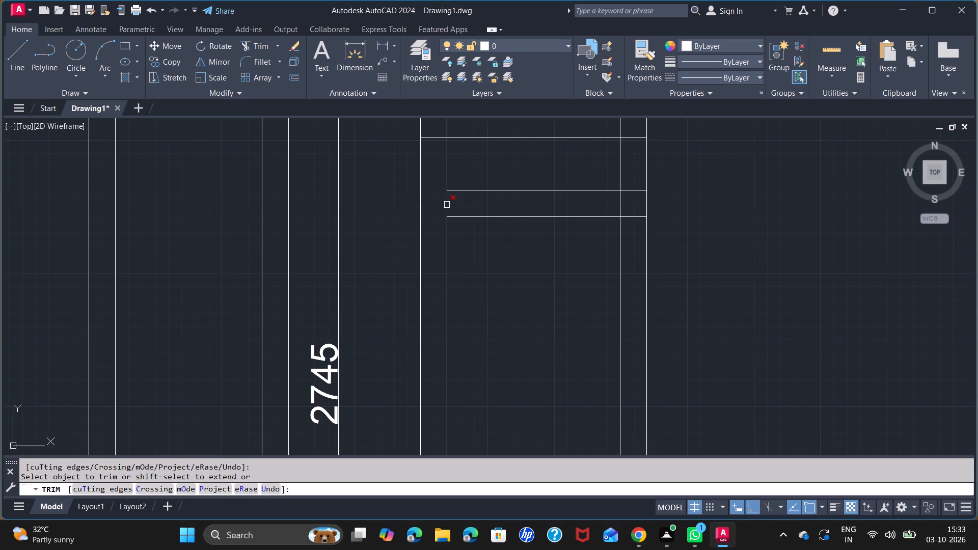
{"action": "left_click", "coordinate": [447, 205]}
{"action": "left_click", "coordinate": [619, 203]}
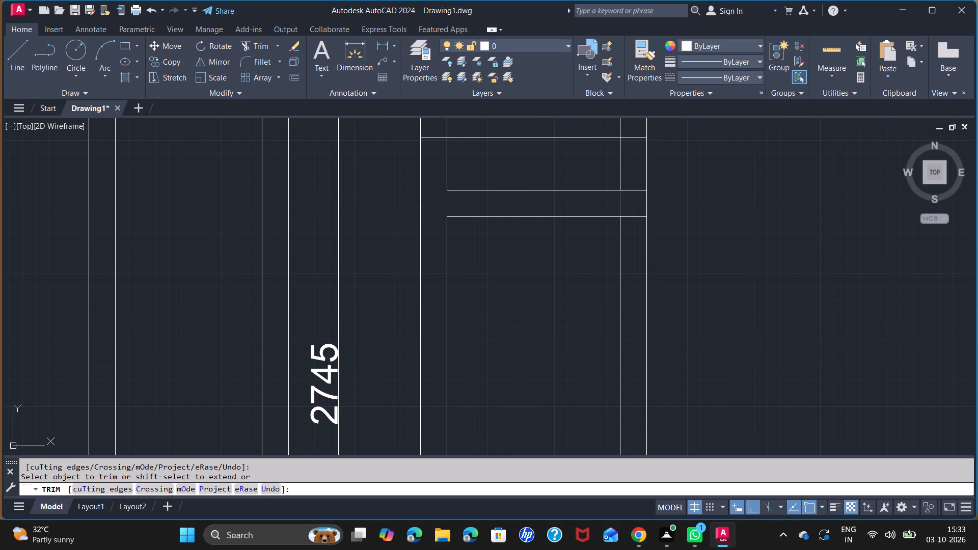
{"action": "left_click", "coordinate": [632, 190]}
{"action": "left_click", "coordinate": [637, 220]}
Trim the crossing line ends at both upper frame corners of the ninth opening, leaving a closed inner rectangle.
{"action": "scroll", "coordinate": [634, 215], "scroll_direction": "down", "scroll_amount": 3}
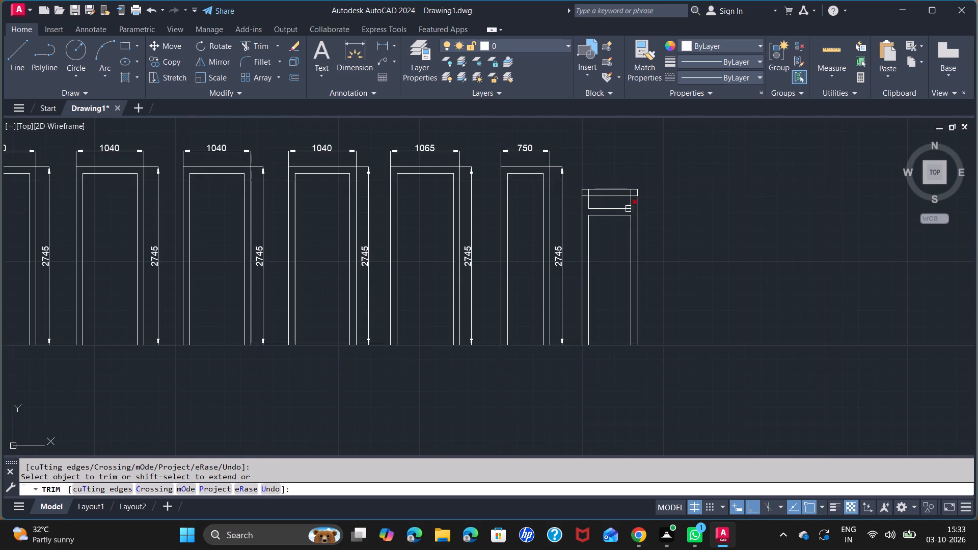
{"action": "scroll", "coordinate": [596, 194], "scroll_direction": "up", "scroll_amount": 4}
{"action": "left_click", "coordinate": [512, 206]}
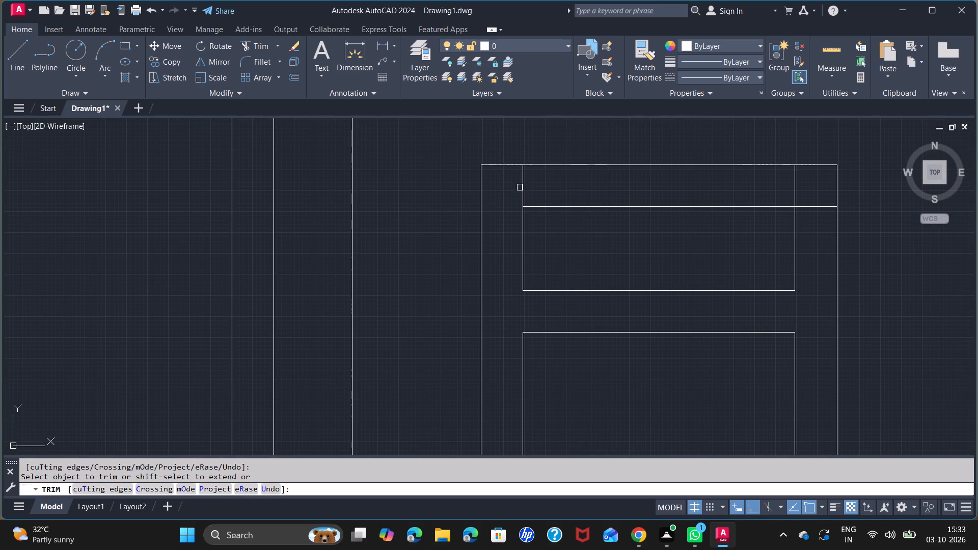
{"action": "left_click", "coordinate": [522, 186]}
{"action": "left_click", "coordinate": [798, 185]}
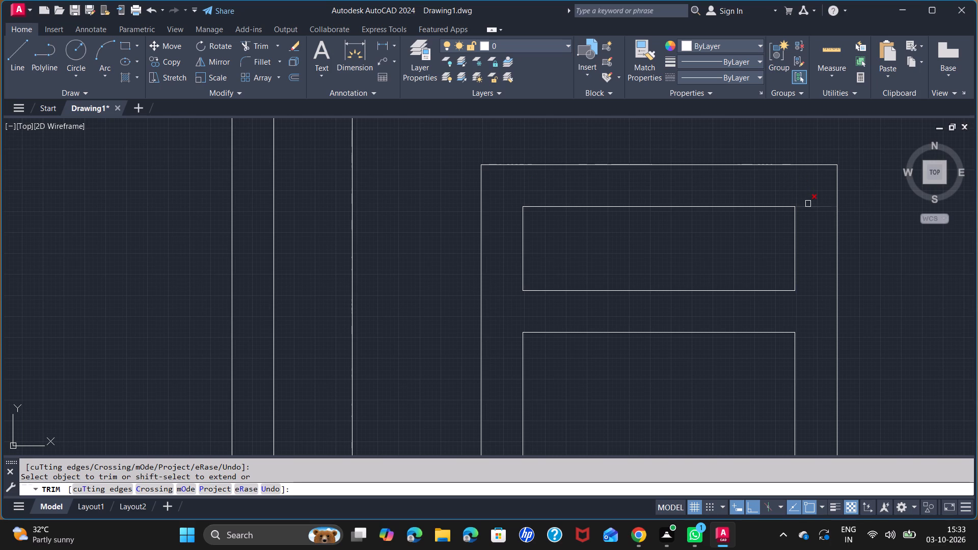
{"action": "left_click", "coordinate": [808, 204]}
Dimension the ninth opening's overall width, placing the dimension just above its top edge.
{"action": "scroll", "coordinate": [694, 299], "scroll_direction": "down", "scroll_amount": 5}
{"action": "middle_click_drag", "start_coordinate": [691, 373], "coordinate": [600, 353]}
{"action": "left_click", "coordinate": [384, 45]}
{"action": "scroll", "coordinate": [592, 288], "scroll_direction": "up", "scroll_amount": 2}
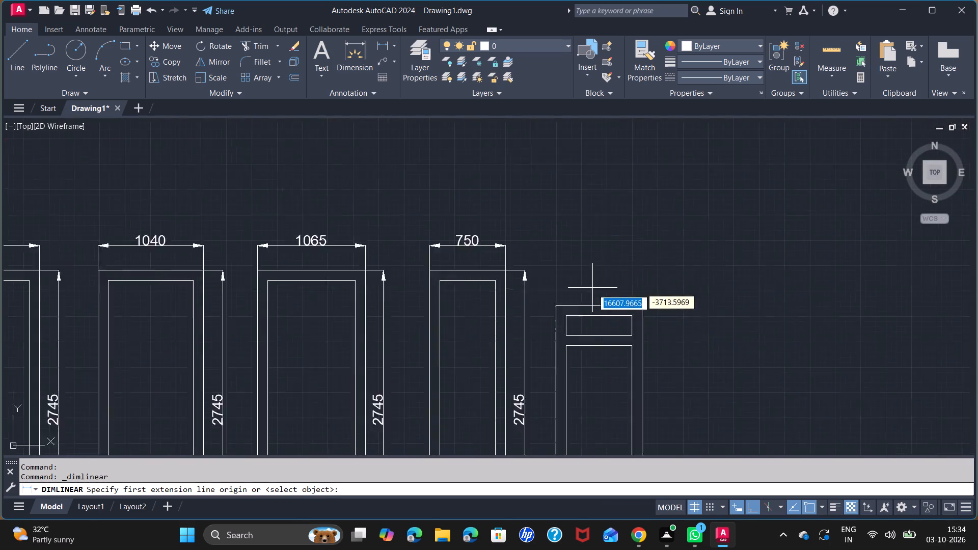
{"action": "scroll", "coordinate": [592, 289], "scroll_direction": "up", "scroll_amount": 1}
{"action": "left_click", "coordinate": [533, 315]}
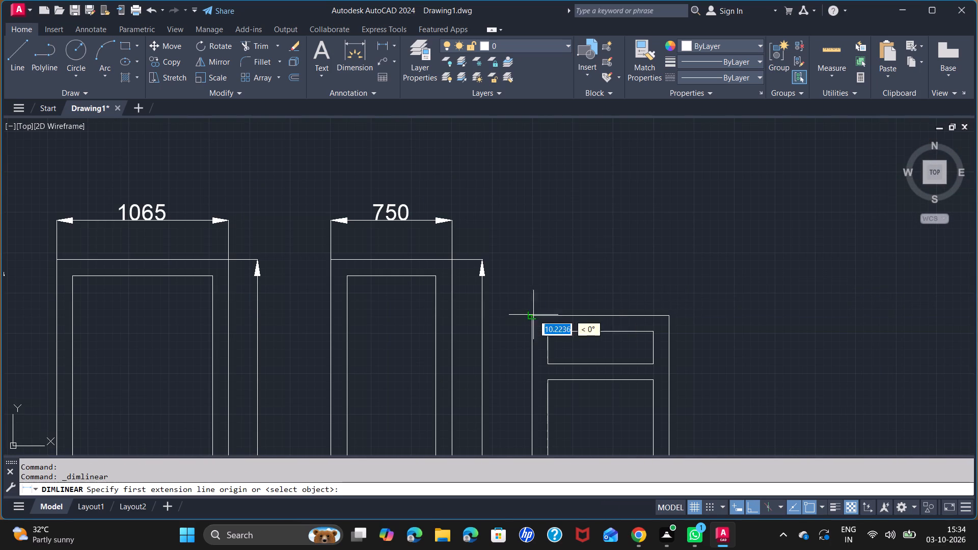
{"action": "left_click", "coordinate": [669, 315]}
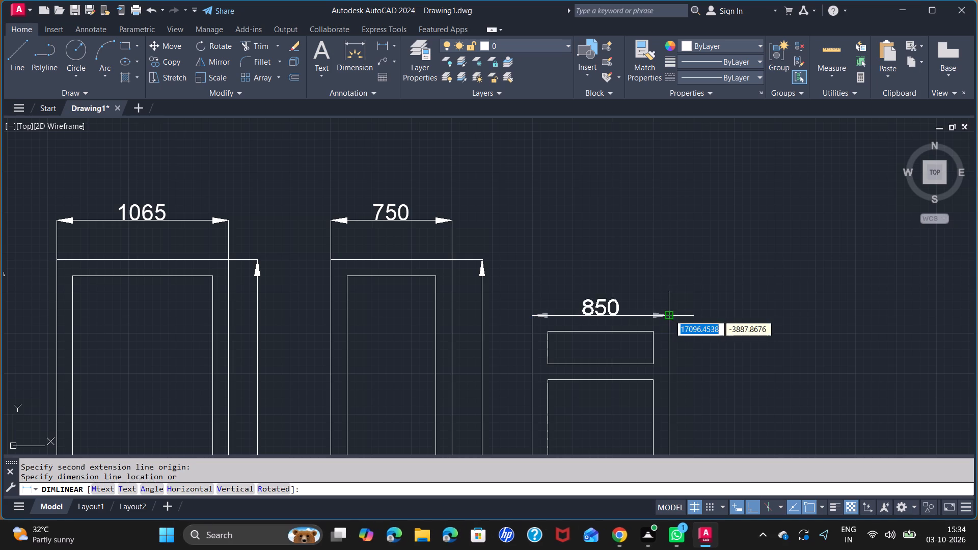
{"action": "left_click", "coordinate": [668, 280]}
Dimension the ninth opening's overall height from its top corner to the baseline, placed just beyond its right side.
{"action": "scroll", "coordinate": [686, 346], "scroll_direction": "down", "scroll_amount": 2}
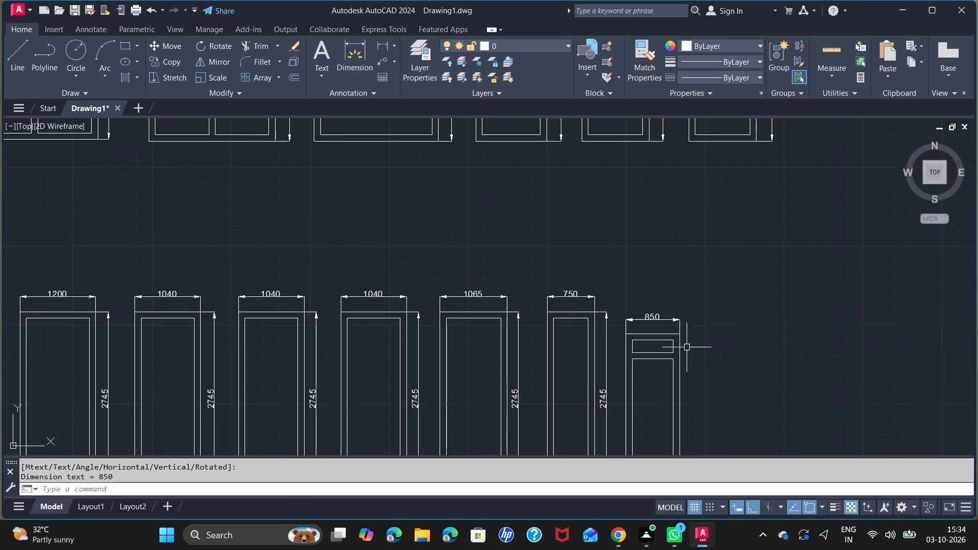
{"action": "middle_click_drag", "start_coordinate": [693, 364], "coordinate": [647, 298]}
{"action": "key", "text": "space"}
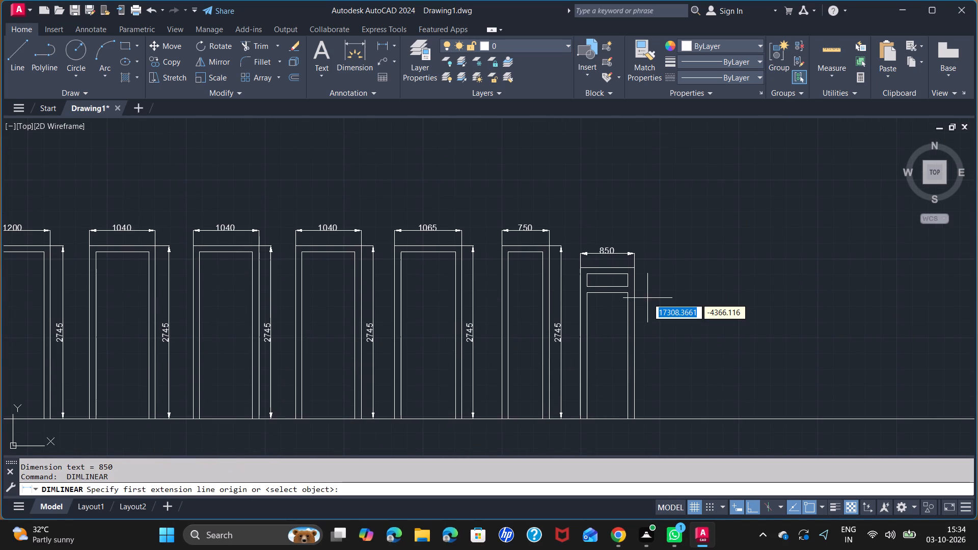
{"action": "left_click", "coordinate": [631, 268]}
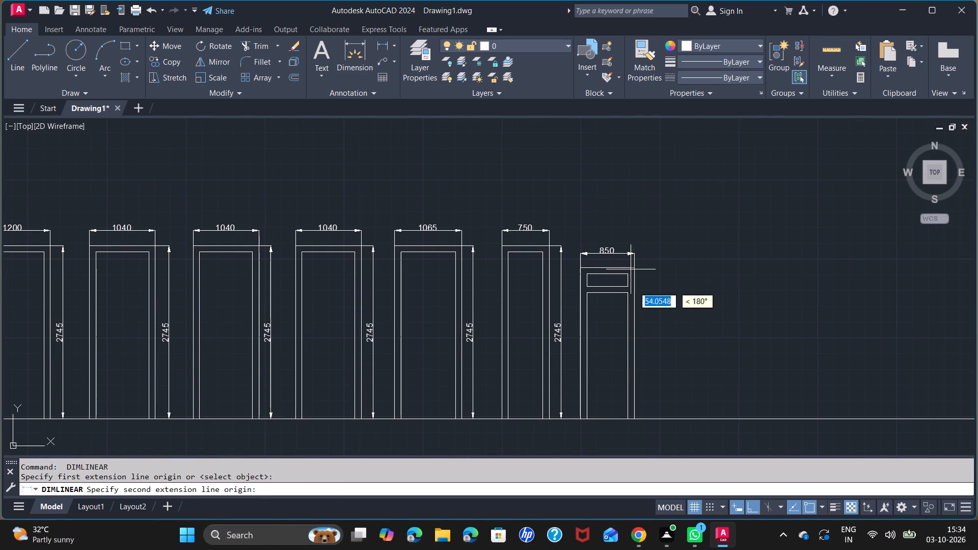
{"action": "left_click", "coordinate": [637, 418]}
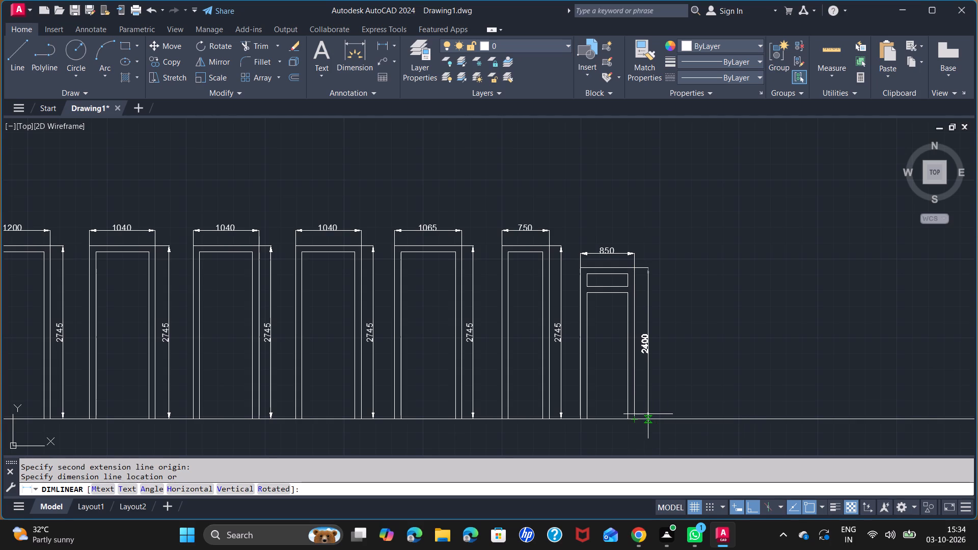
{"action": "left_click", "coordinate": [646, 412]}
Draw a short vertical helper line joining the right corners of the ninth opening's lower and upper inner panels.
{"action": "middle_click_drag", "start_coordinate": [671, 377], "coordinate": [589, 352]}
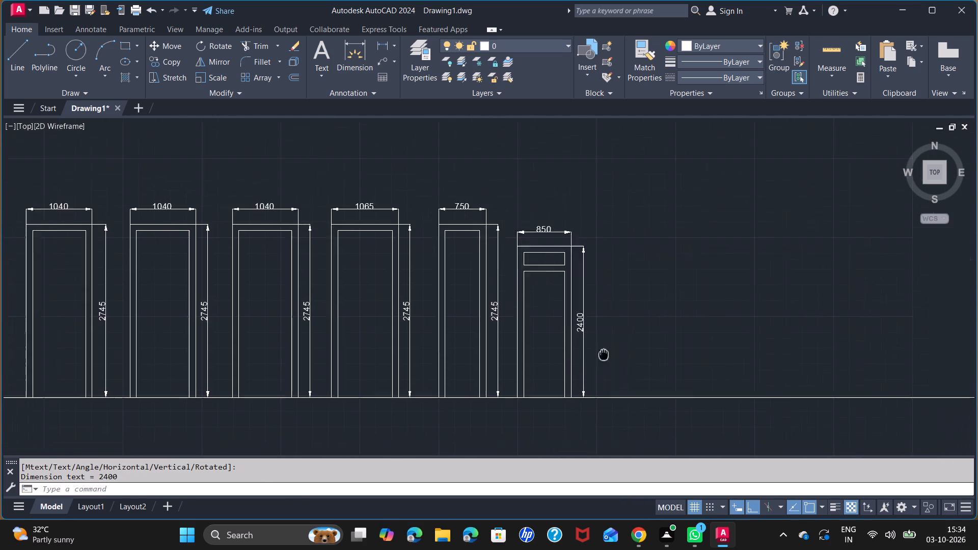
{"action": "middle_click_drag", "start_coordinate": [589, 352], "coordinate": [542, 350]}
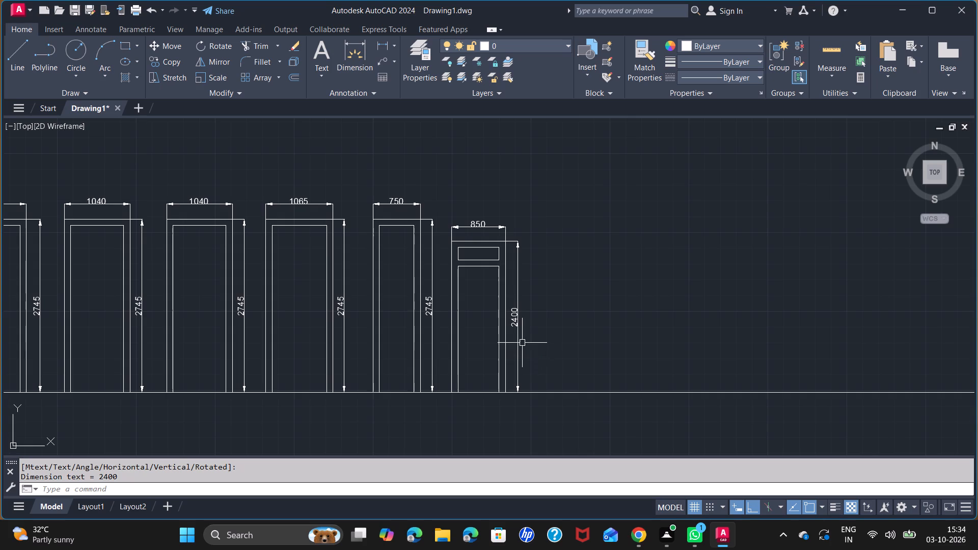
{"action": "scroll", "coordinate": [484, 264], "scroll_direction": "up", "scroll_amount": 3}
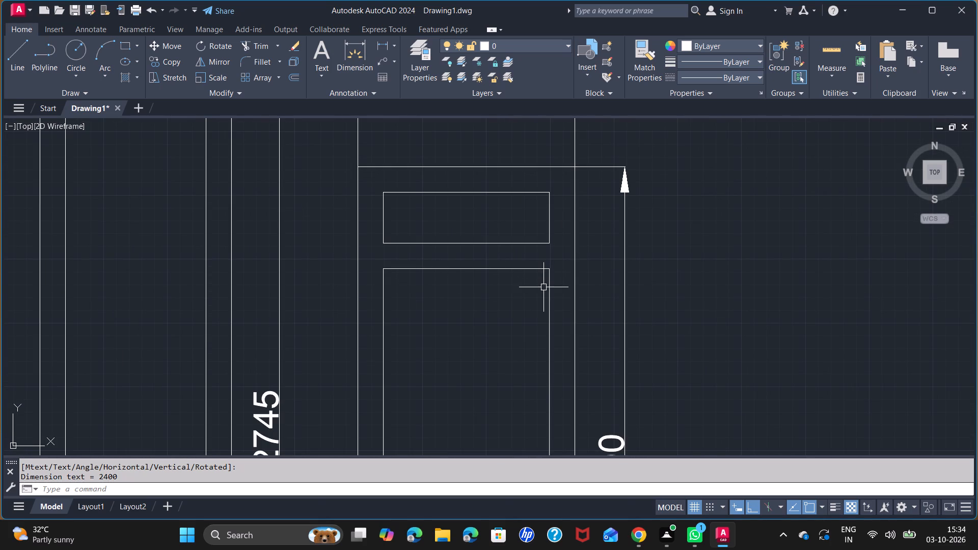
{"action": "key", "text": "l"}
{"action": "key", "text": "Return"}
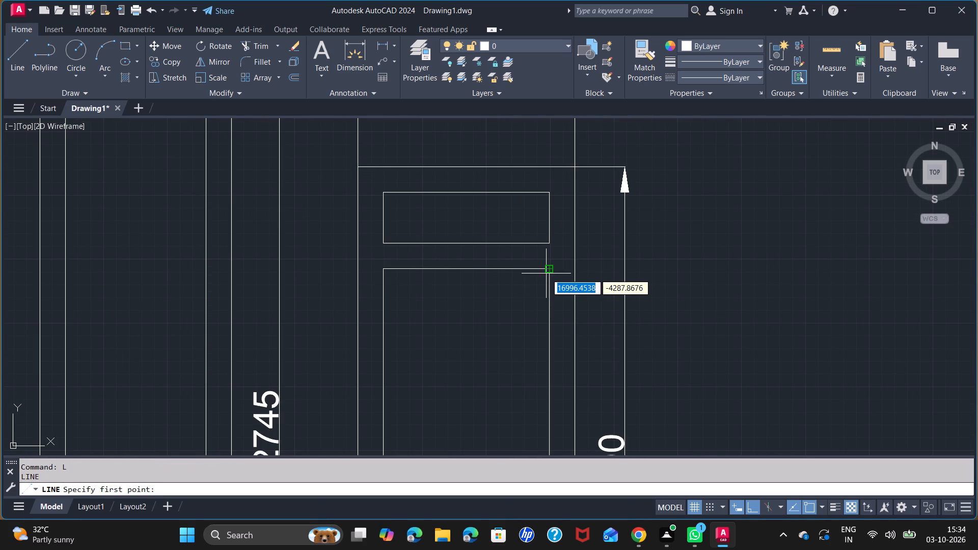
{"action": "left_click", "coordinate": [547, 267]}
{"action": "left_click", "coordinate": [546, 240]}
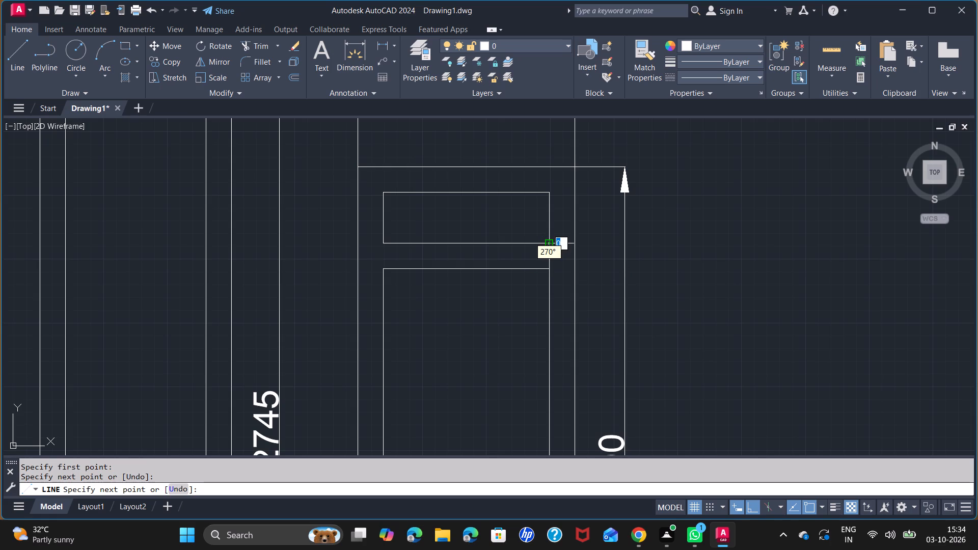
{"action": "key", "text": "space"}
Draw a horizontal line from the helper line's midpoint to the ninth opening's left outer edge.
{"action": "key", "text": "l"}
{"action": "key", "text": "Return"}
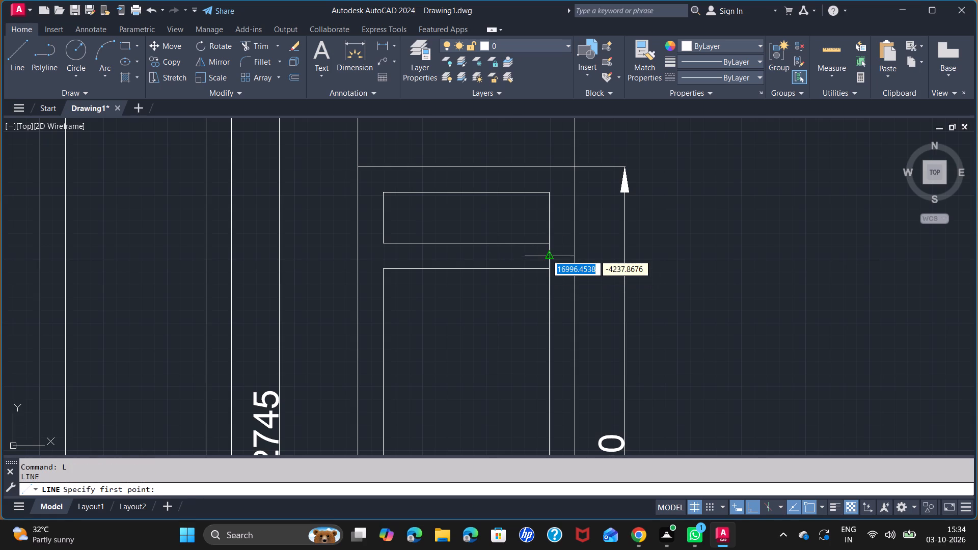
{"action": "left_click", "coordinate": [546, 255]}
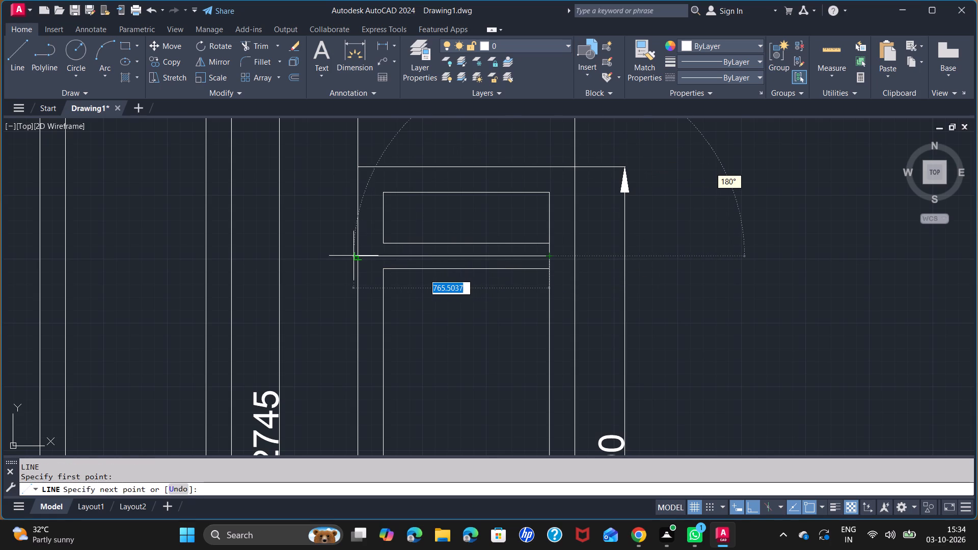
{"action": "left_click", "coordinate": [356, 257]}
{"action": "left_click_drag", "start_coordinate": [358, 258], "coordinate": [365, 260]}
{"action": "key", "text": "space"}
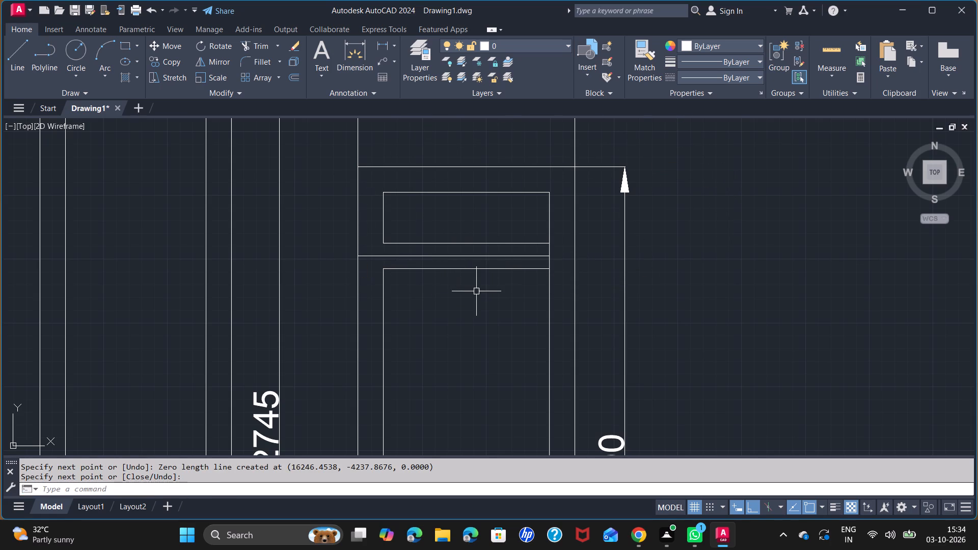
Extend the horizontal crossbar midline to the ninth opening's right outer edge.
{"action": "key", "text": "e"}
{"action": "key", "text": "x"}
{"action": "key", "text": "space"}
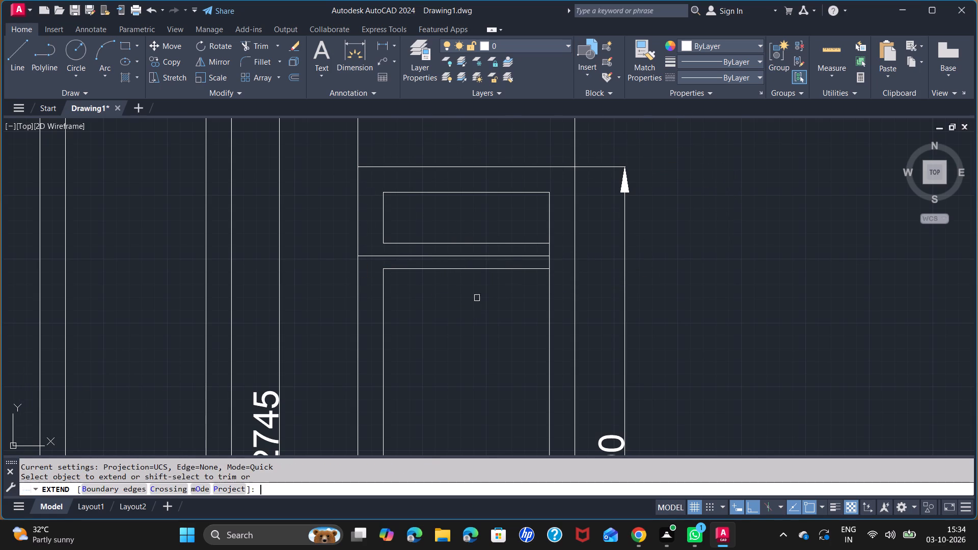
{"action": "left_click", "coordinate": [525, 258]}
{"action": "key", "text": "space"}
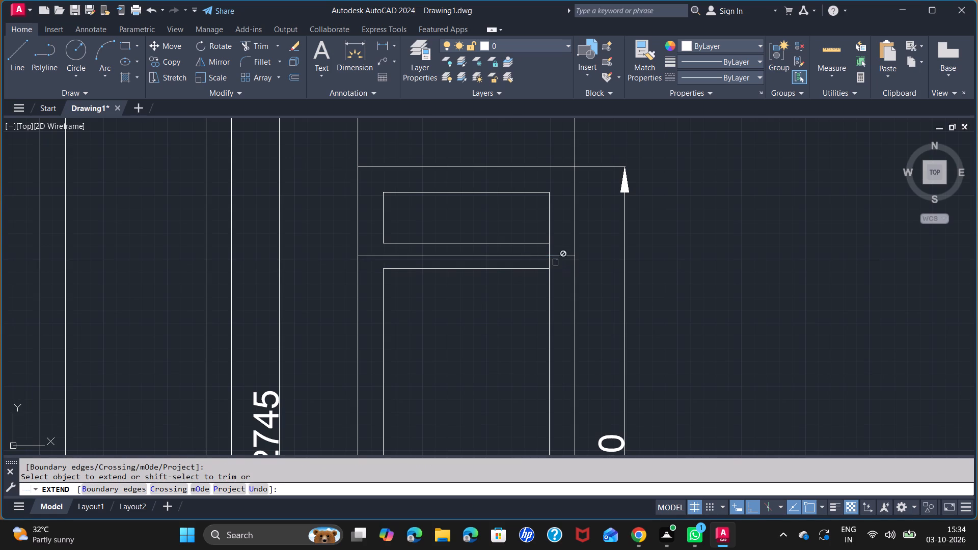
Delete the short vertical helper line between the ninth opening's two inner panels.
{"action": "left_click", "coordinate": [550, 264]}
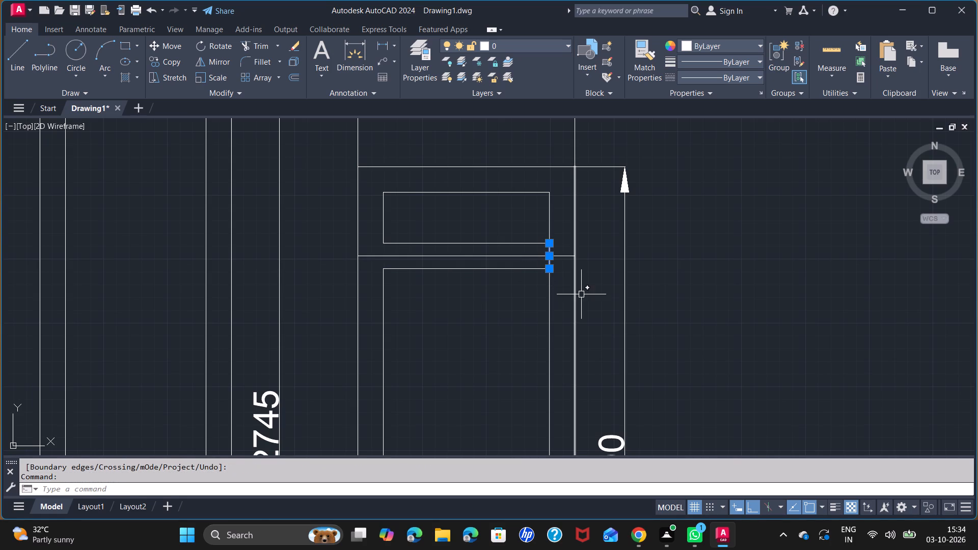
{"action": "key", "text": "Delete"}
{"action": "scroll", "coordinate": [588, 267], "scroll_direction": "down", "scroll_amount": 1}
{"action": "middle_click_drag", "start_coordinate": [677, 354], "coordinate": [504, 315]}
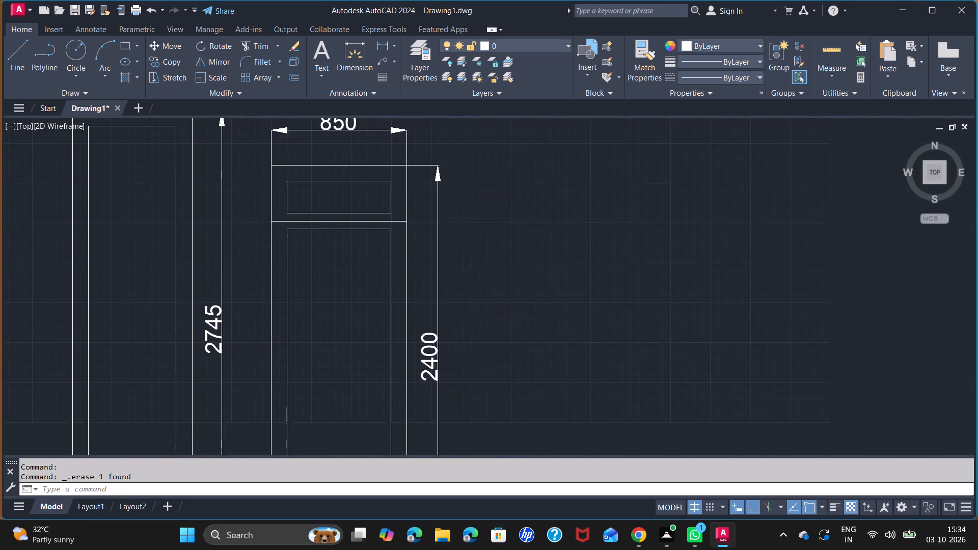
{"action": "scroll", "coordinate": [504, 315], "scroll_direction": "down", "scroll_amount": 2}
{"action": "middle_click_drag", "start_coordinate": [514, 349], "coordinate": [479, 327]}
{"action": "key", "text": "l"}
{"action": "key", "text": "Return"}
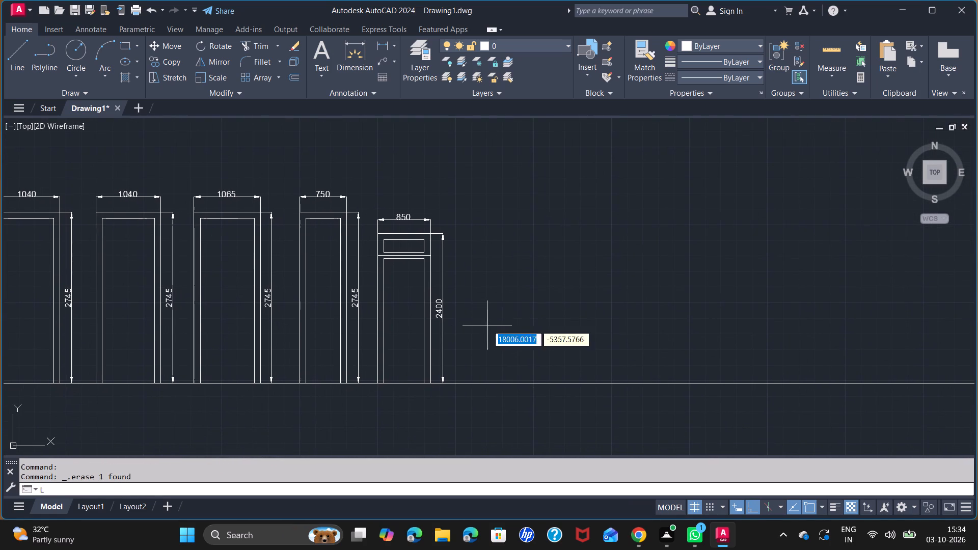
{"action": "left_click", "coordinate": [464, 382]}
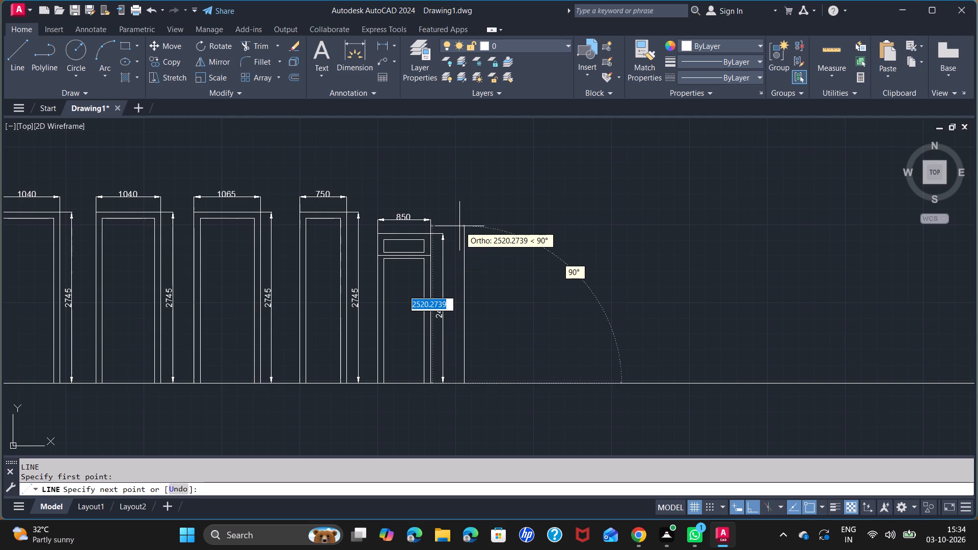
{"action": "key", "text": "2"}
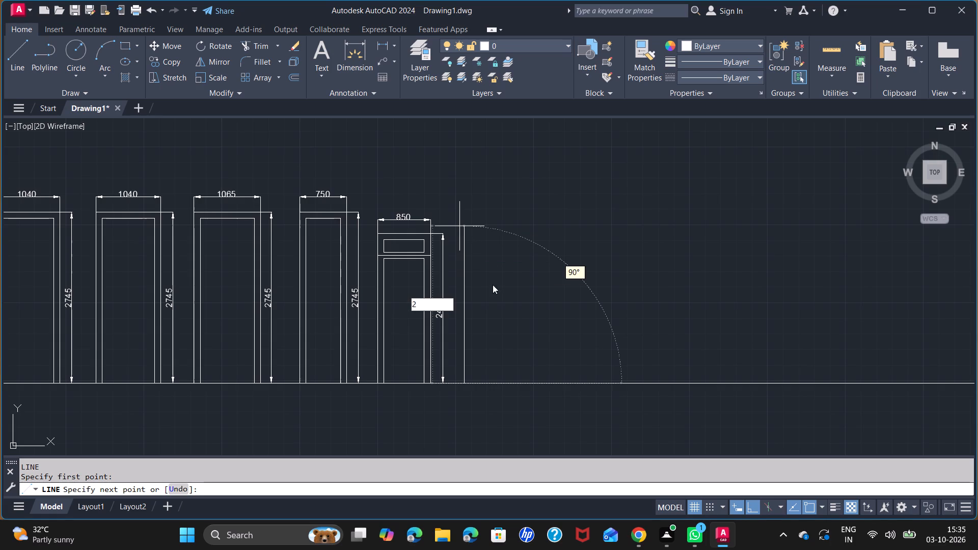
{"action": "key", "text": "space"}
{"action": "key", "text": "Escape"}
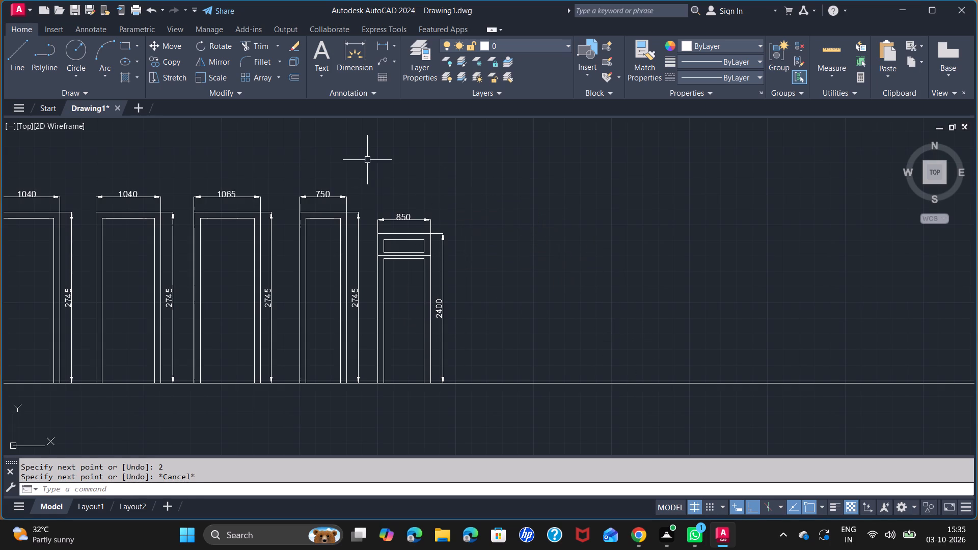
Delete the overall height dimension of the ninth opening.
{"action": "left_click", "coordinate": [440, 309]}
{"action": "key", "text": "Delete"}
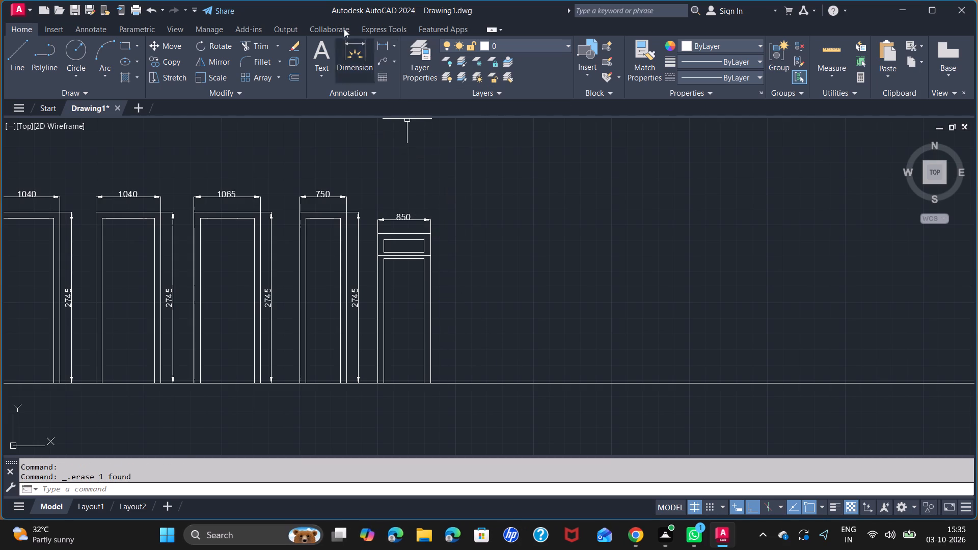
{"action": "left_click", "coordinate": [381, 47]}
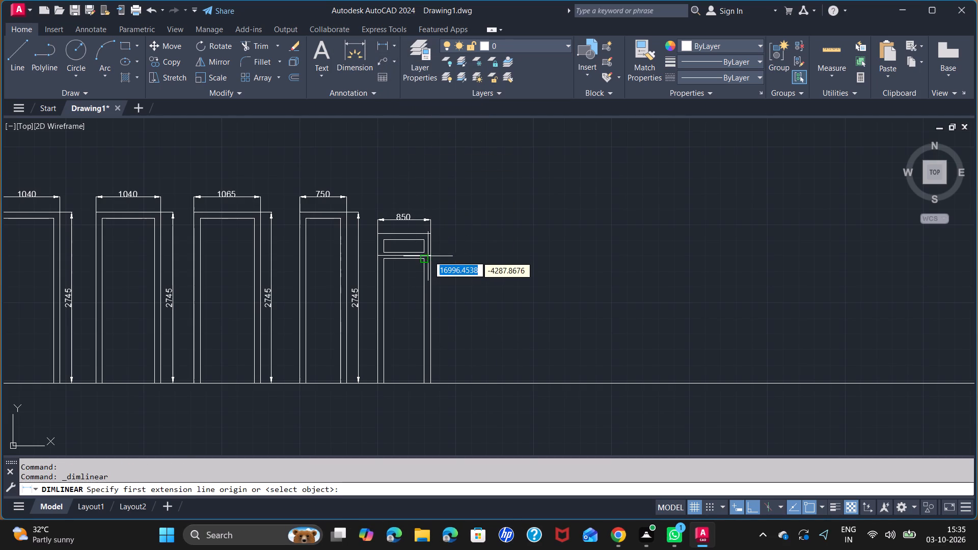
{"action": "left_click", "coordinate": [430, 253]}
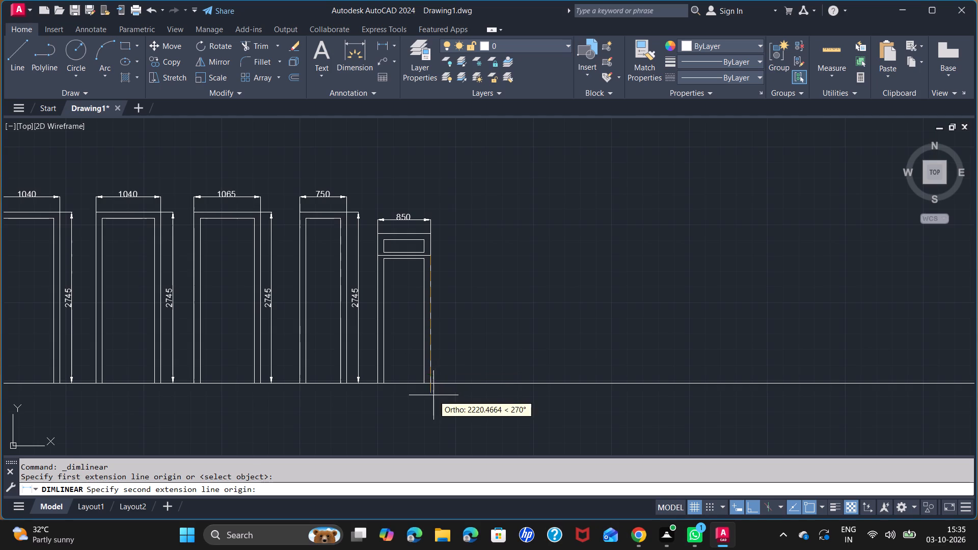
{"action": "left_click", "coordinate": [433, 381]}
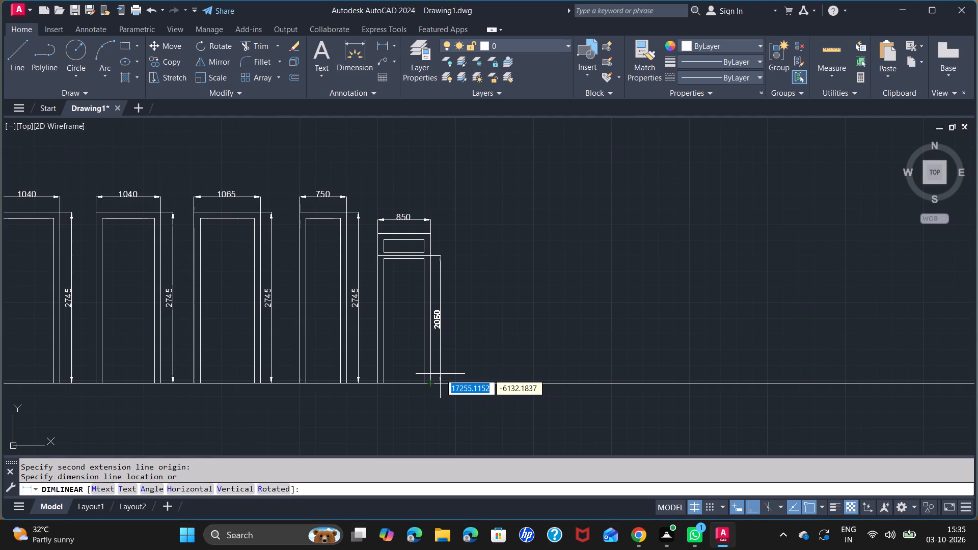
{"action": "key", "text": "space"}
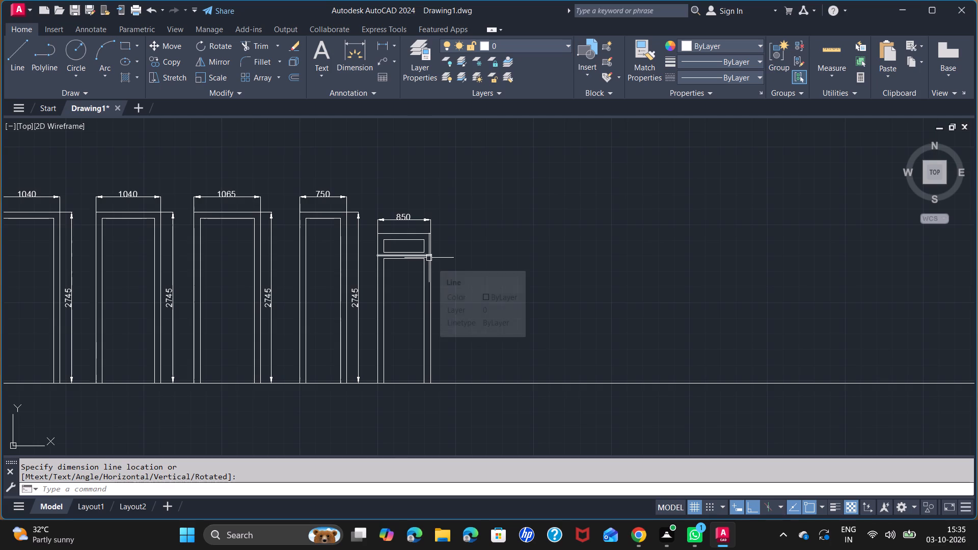
Add vertical linear dimensions beside the ninth opening, from baseline to the upper panel's bottom edge level and from there to the top.
{"action": "left_click", "coordinate": [386, 42]}
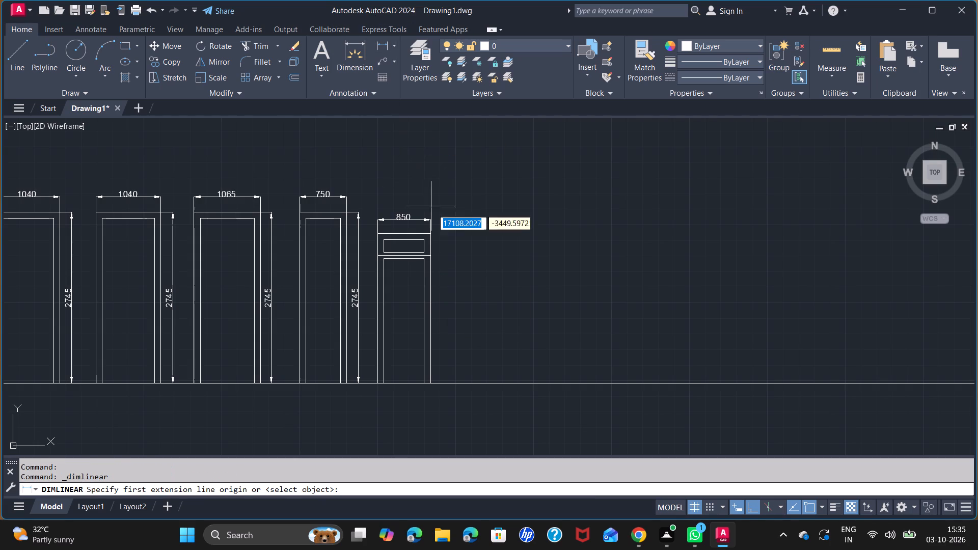
{"action": "left_click", "coordinate": [431, 251]}
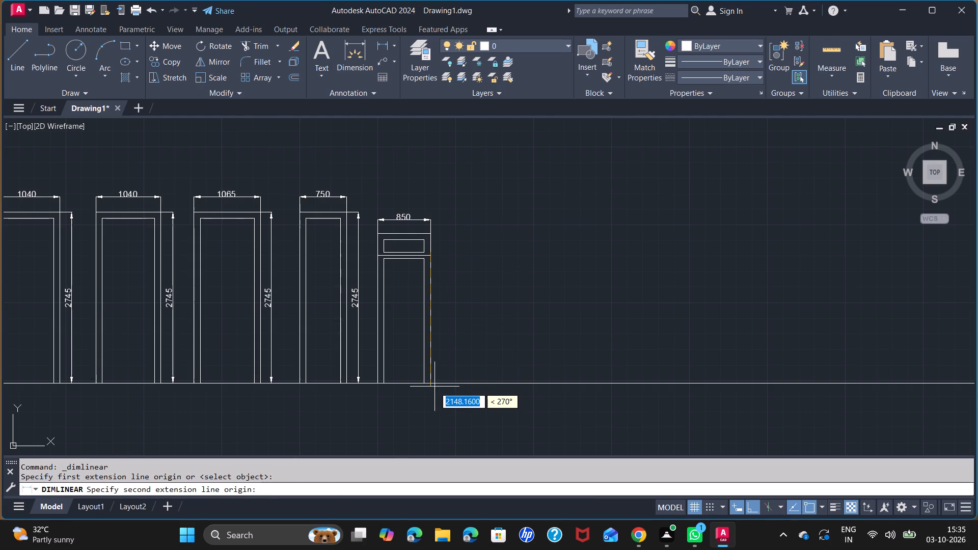
{"action": "left_click", "coordinate": [431, 383]}
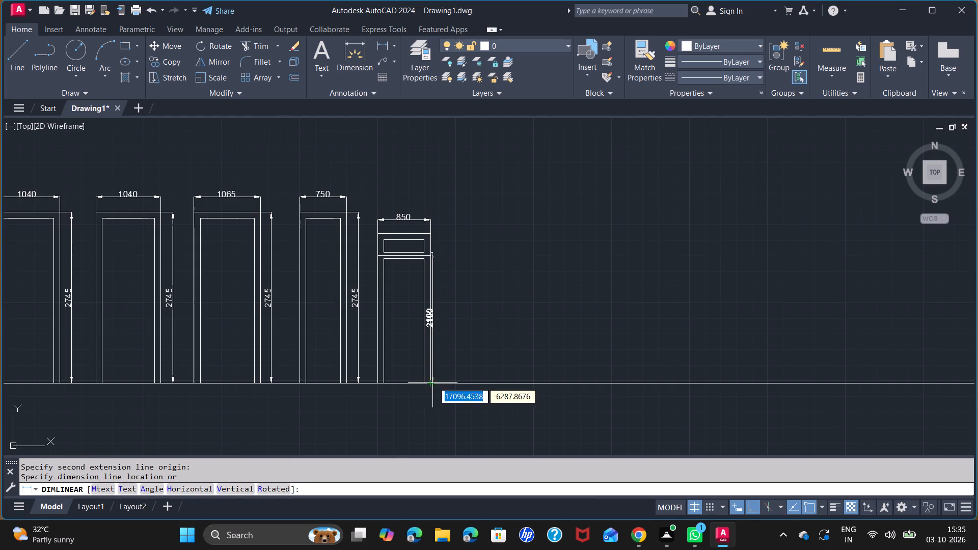
{"action": "left_click", "coordinate": [443, 380]}
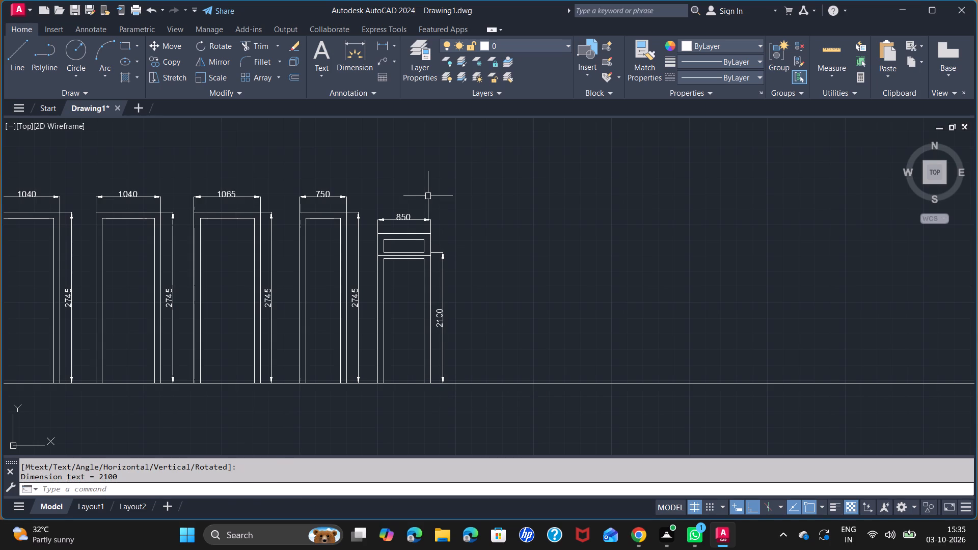
{"action": "key", "text": "space"}
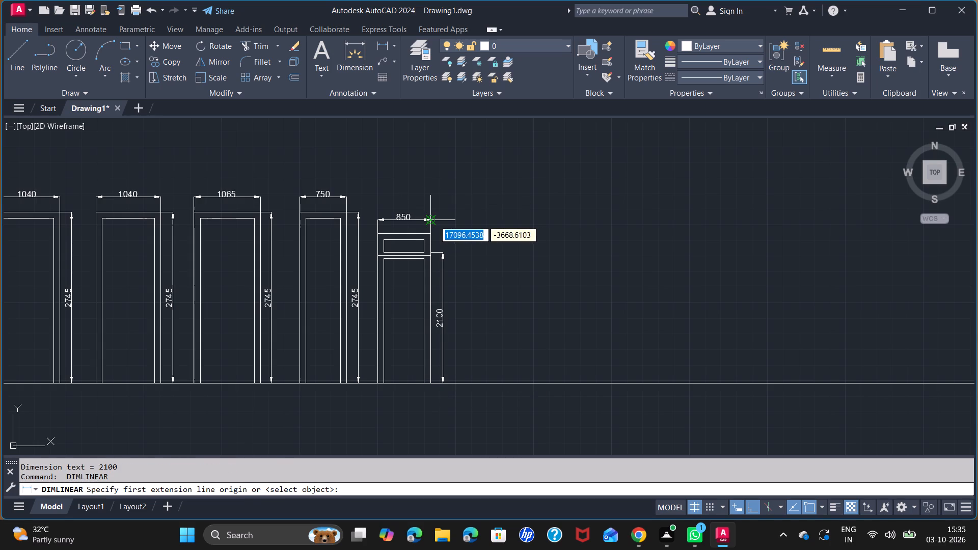
{"action": "left_click", "coordinate": [433, 237]}
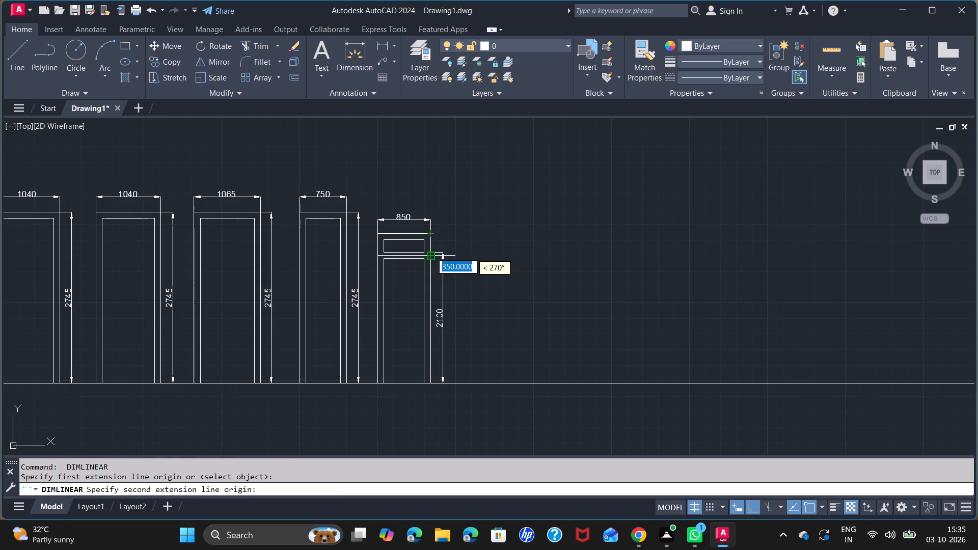
{"action": "left_click", "coordinate": [431, 252]}
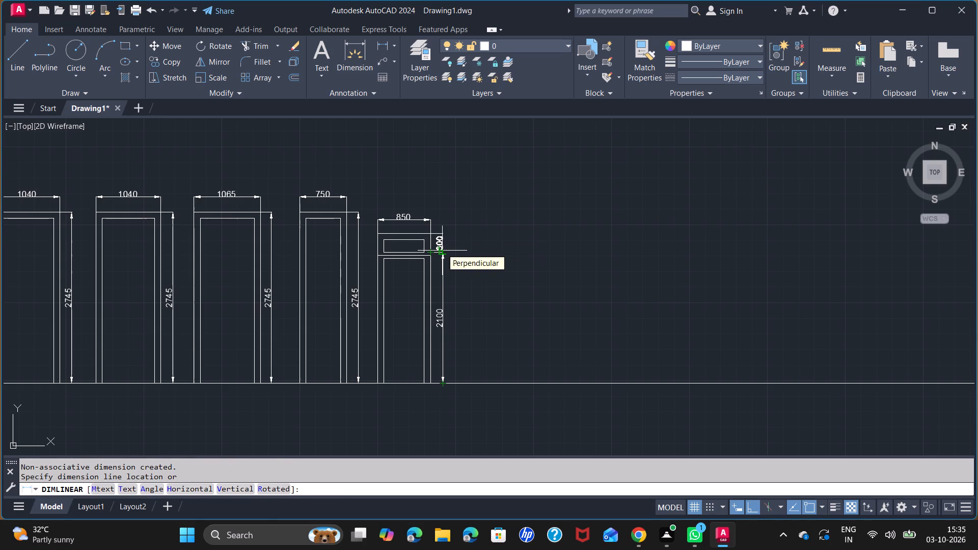
{"action": "left_click", "coordinate": [442, 249]}
Draw the tenth opening's outline on the baseline beside the ninth opening, 2100 high and 850 wide.
{"action": "middle_click_drag", "start_coordinate": [550, 338], "coordinate": [501, 328]}
{"action": "key", "text": "l"}
{"action": "key", "text": "Return"}
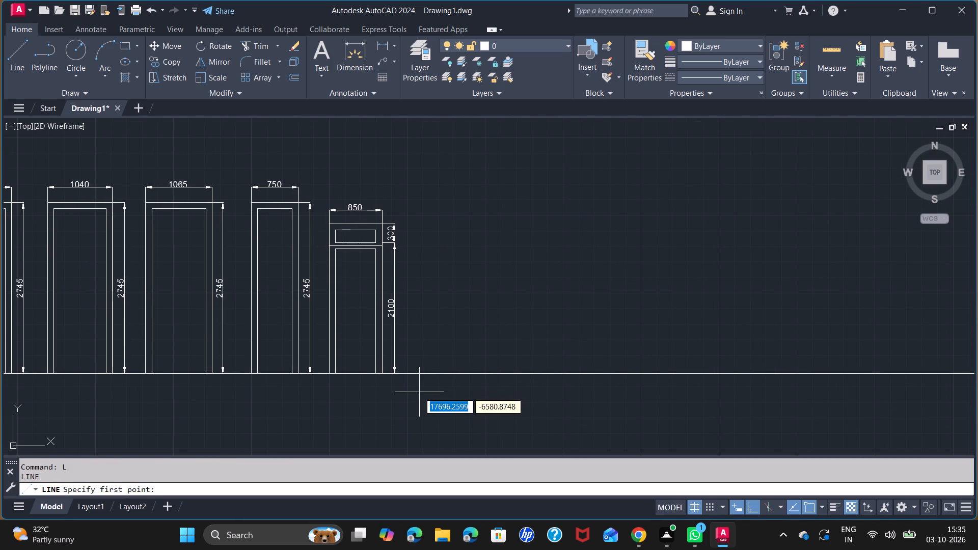
{"action": "left_click", "coordinate": [412, 370]}
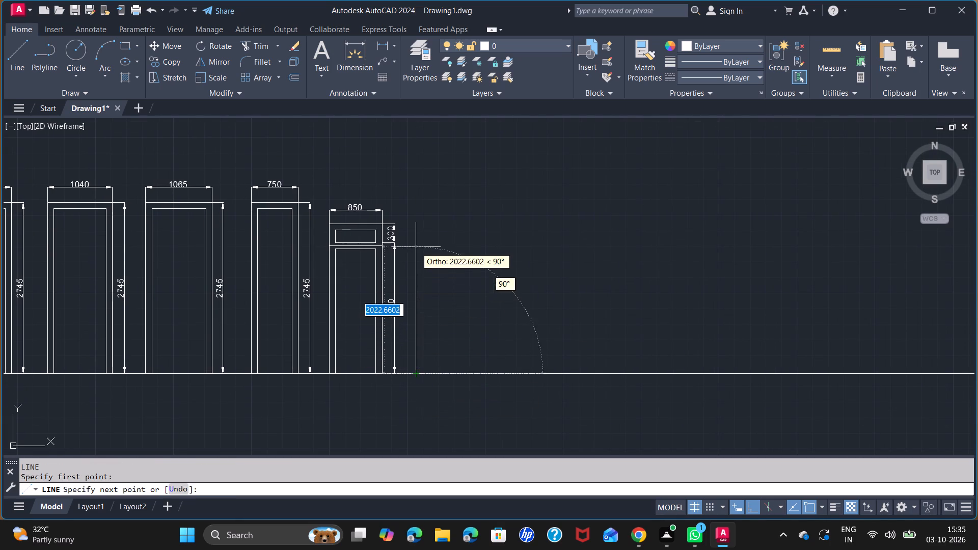
{"action": "type", "text": "2100"}
{"action": "key", "text": "Return"}
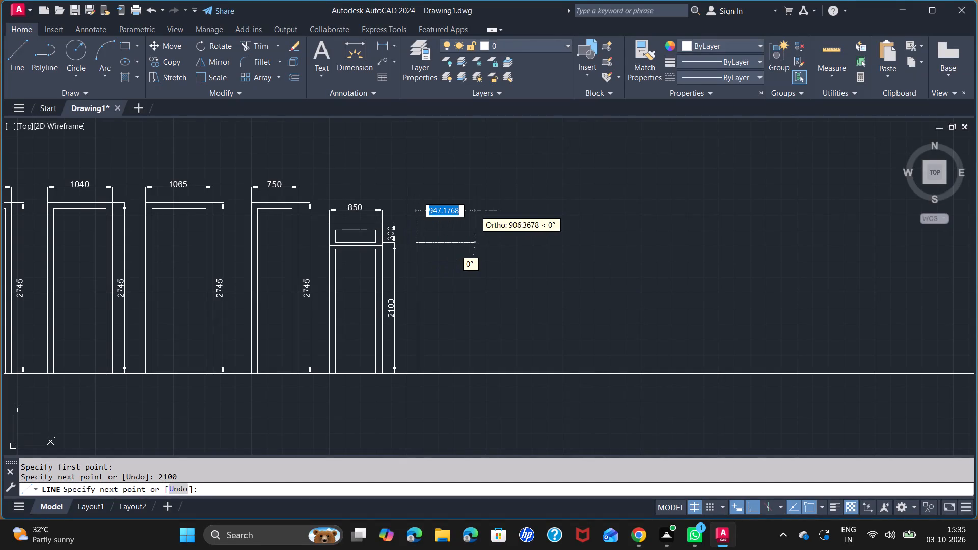
{"action": "type", "text": "85"}
{"action": "key", "text": "0"}
{"action": "key", "text": "Return"}
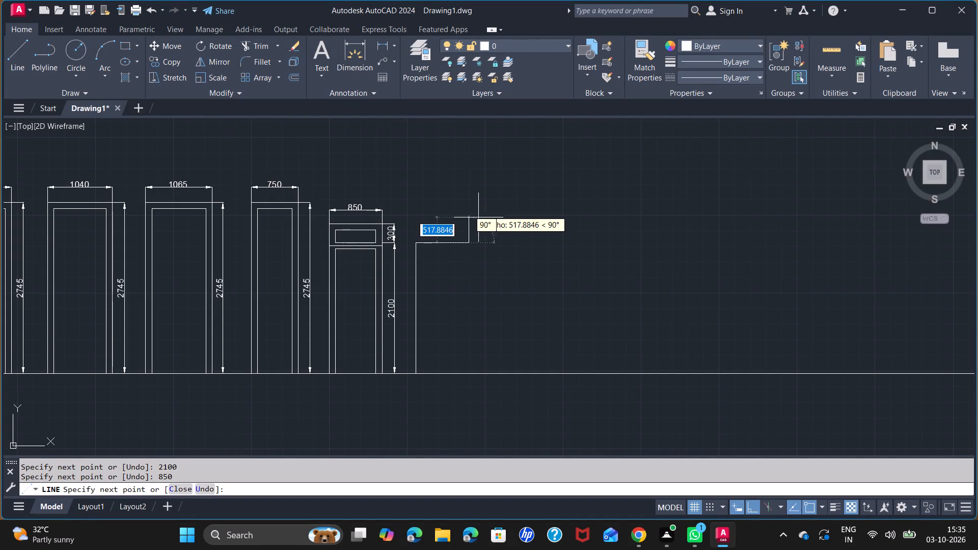
{"action": "left_click", "coordinate": [471, 372]}
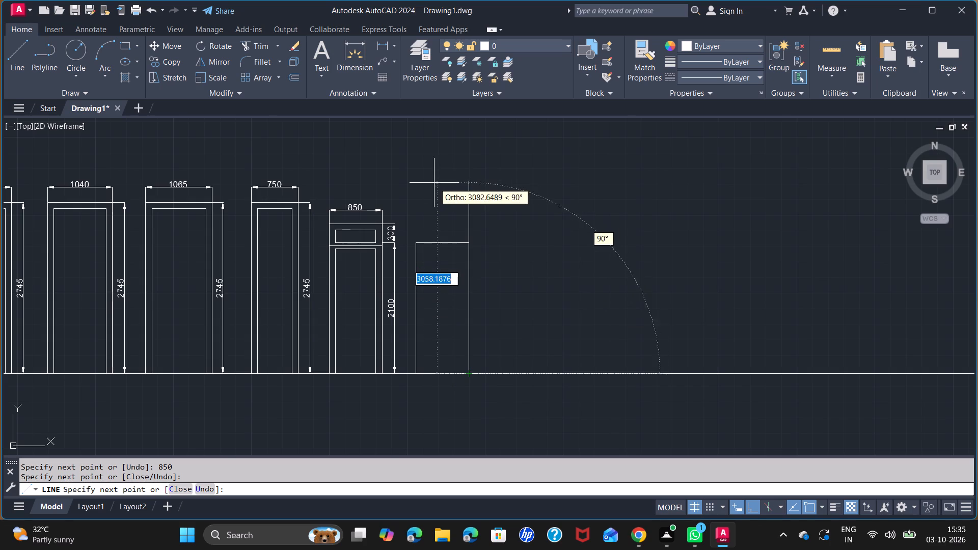
{"action": "key", "text": "space"}
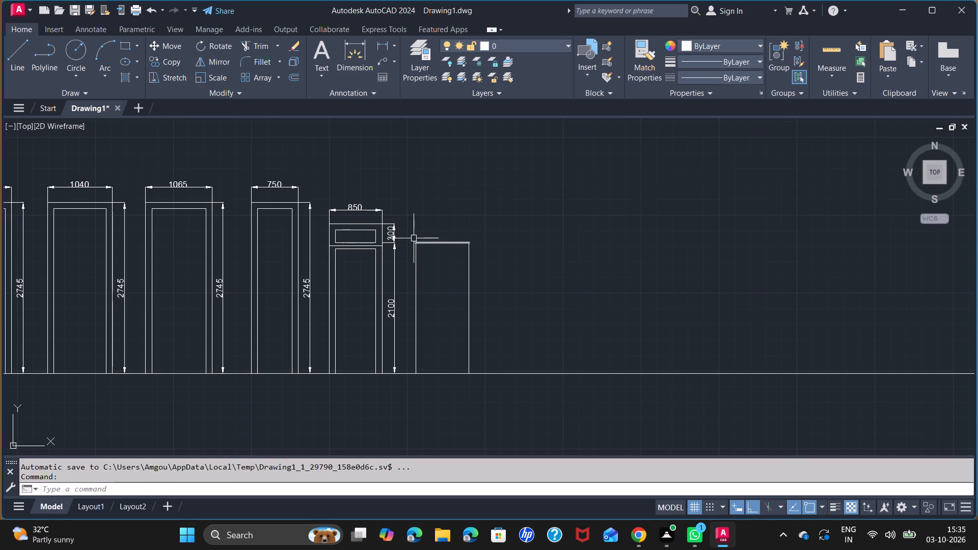
Draw the tenth opening's upper section on top of the outline, 300 high and 850 wide.
{"action": "key", "text": "space"}
{"action": "left_click", "coordinate": [417, 243]}
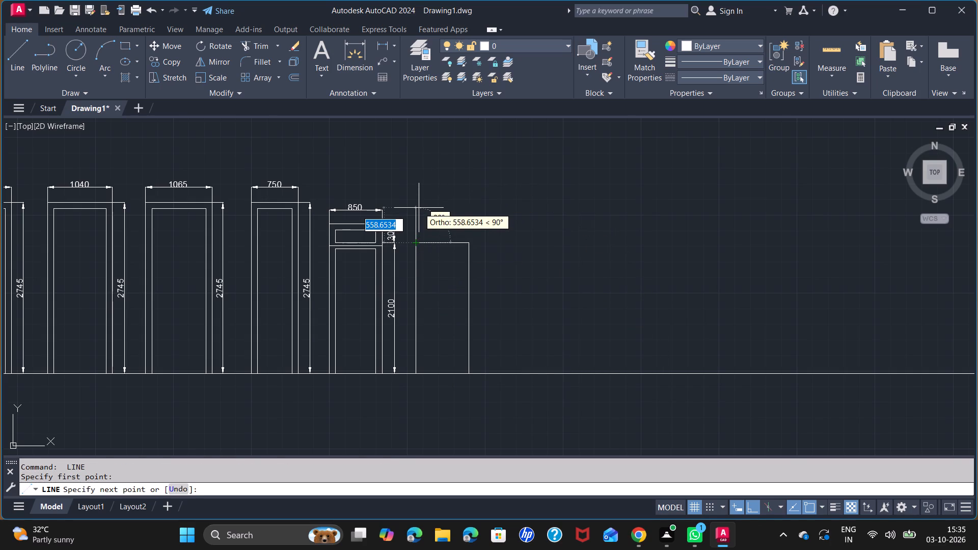
{"action": "type", "text": "300"}
{"action": "key", "text": "Return"}
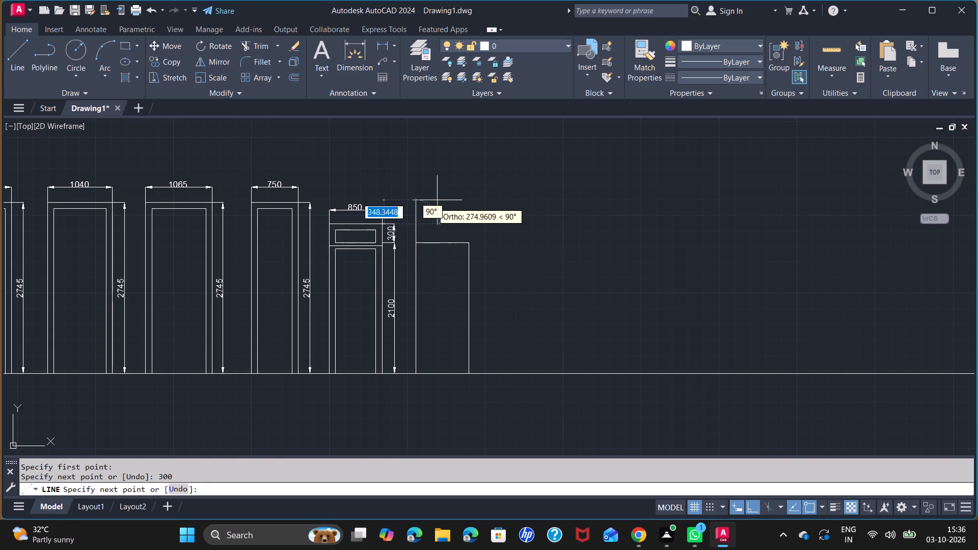
{"action": "type", "text": "850"}
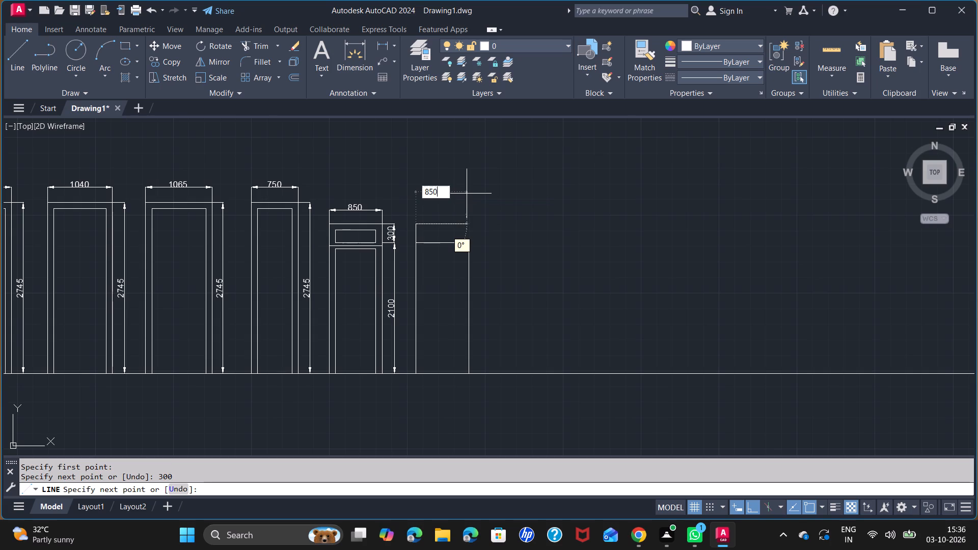
{"action": "key", "text": "Return"}
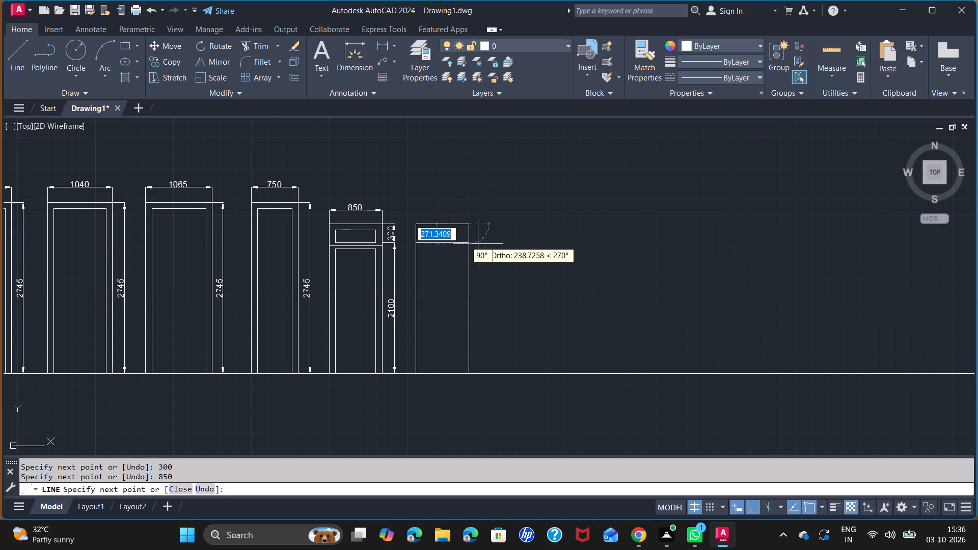
{"action": "scroll", "coordinate": [472, 245], "scroll_direction": "up", "scroll_amount": 3}
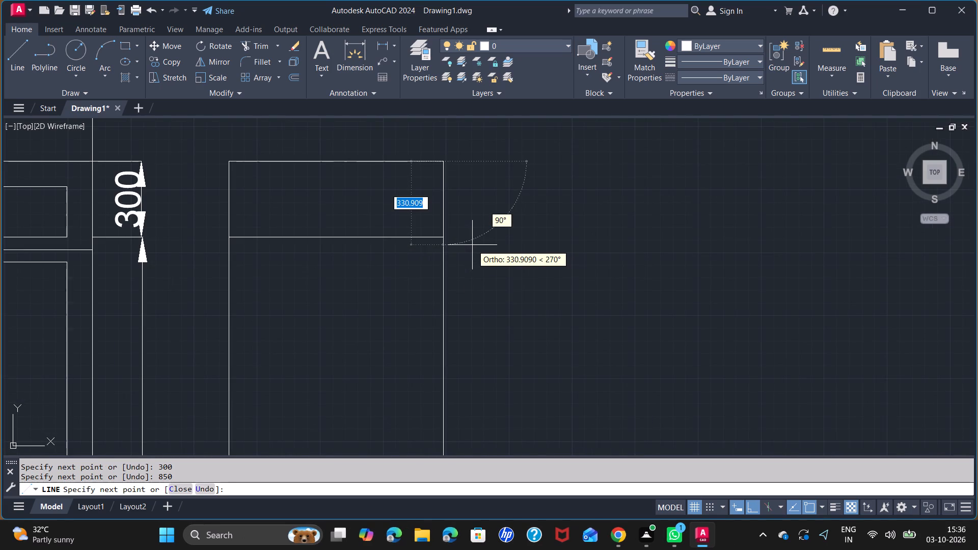
{"action": "left_click", "coordinate": [439, 238]}
{"action": "key", "text": "space"}
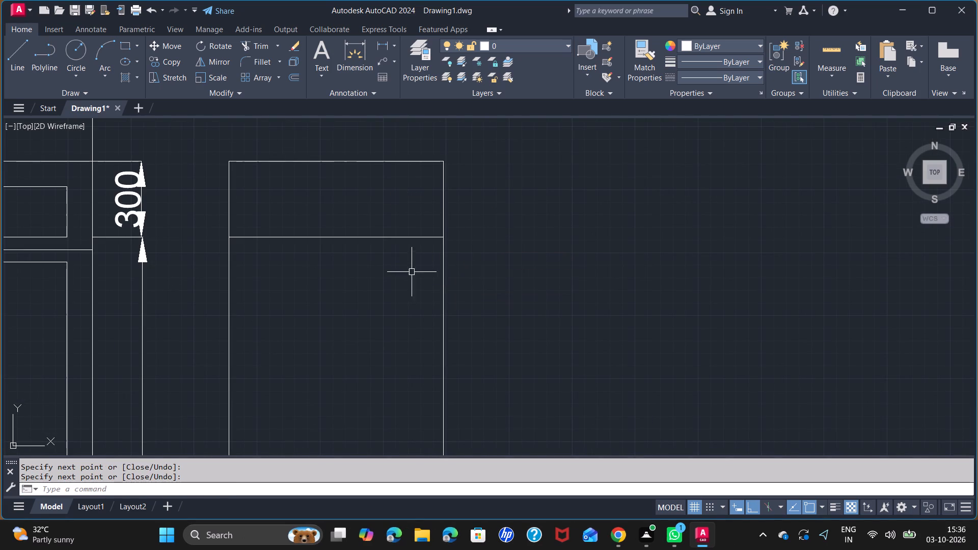
Offset the two vertical sides of the tenth opening's lower part inward by 100.
{"action": "scroll", "coordinate": [399, 273], "scroll_direction": "down", "scroll_amount": 1}
{"action": "type", "text": "OF"}
{"action": "key", "text": "Return"}
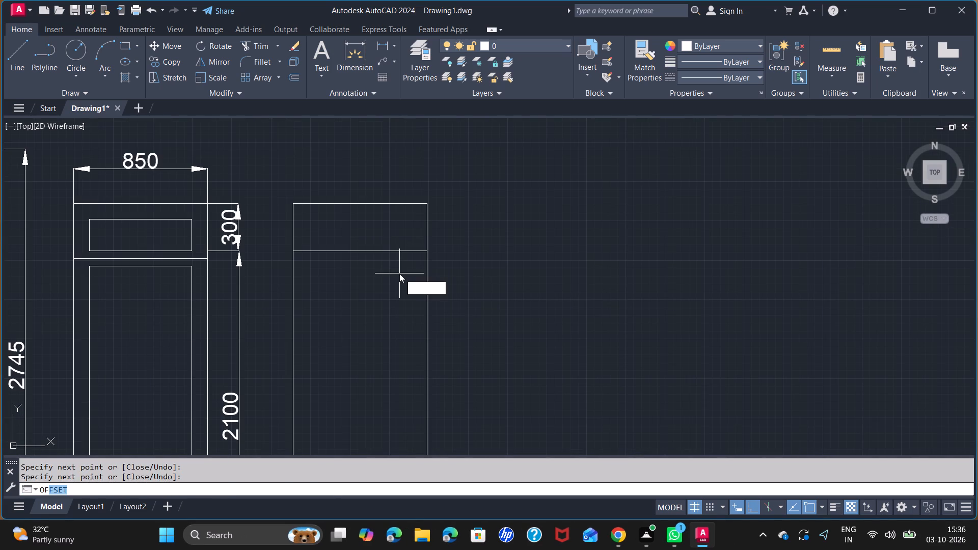
{"action": "type", "text": "100"}
{"action": "key", "text": "Return"}
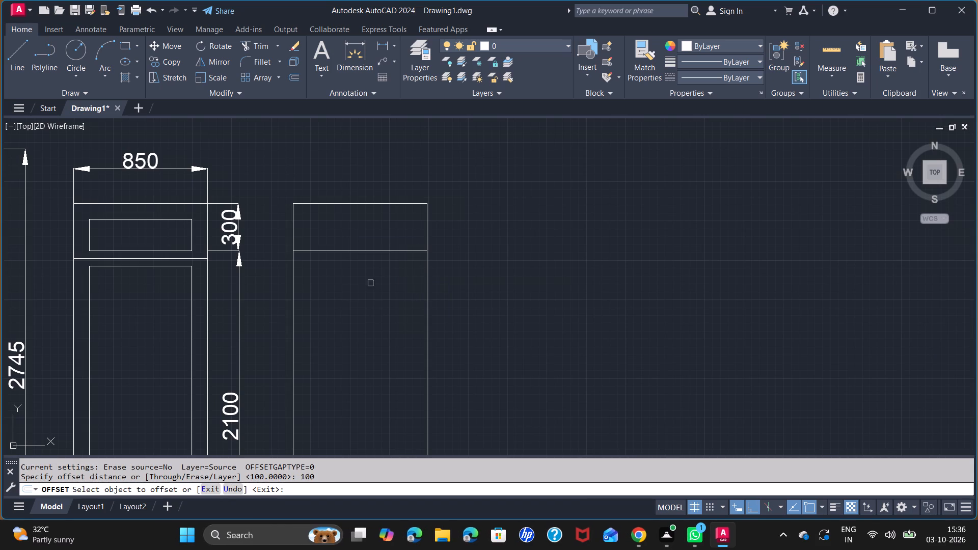
{"action": "left_click", "coordinate": [294, 292]}
{"action": "left_click", "coordinate": [305, 300]}
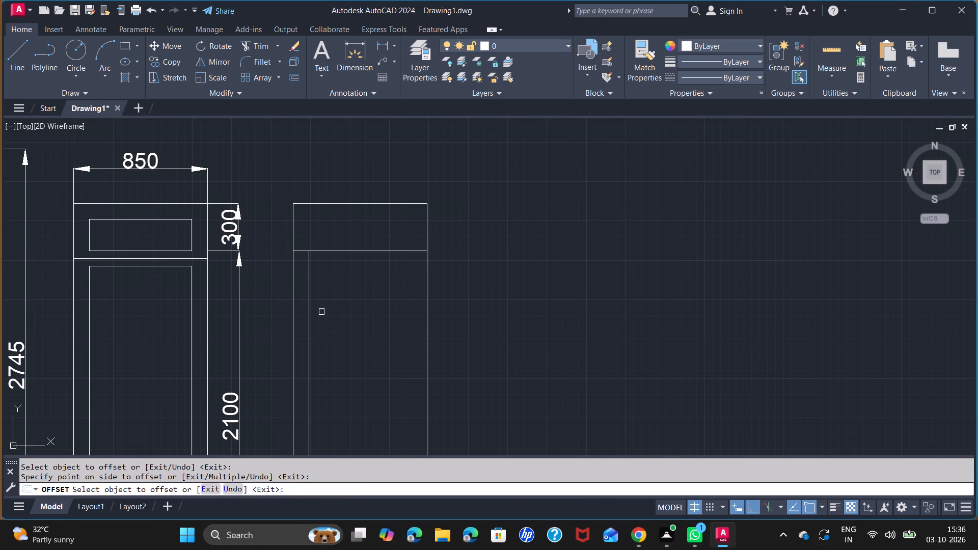
{"action": "left_click", "coordinate": [426, 367]}
{"action": "left_click", "coordinate": [409, 359]}
{"action": "scroll", "coordinate": [409, 359], "scroll_direction": "down", "scroll_amount": 1}
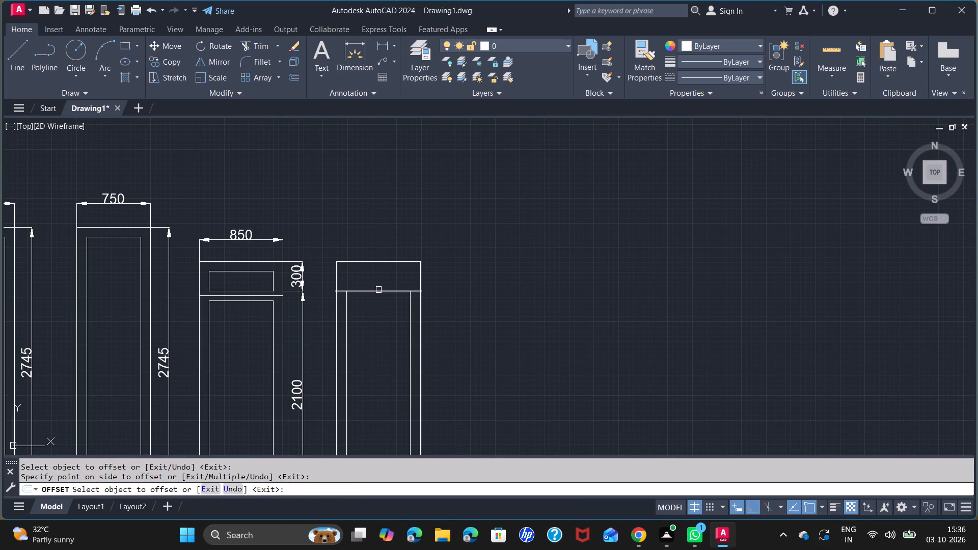
{"action": "scroll", "coordinate": [391, 324], "scroll_direction": "down", "scroll_amount": 1}
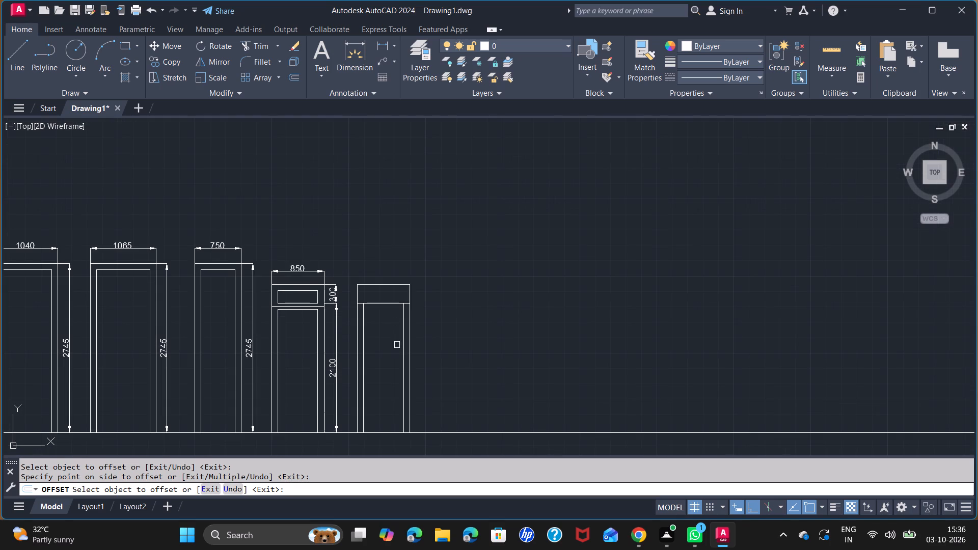
{"action": "middle_click_drag", "start_coordinate": [400, 360], "coordinate": [390, 339]}
{"action": "key", "text": "space"}
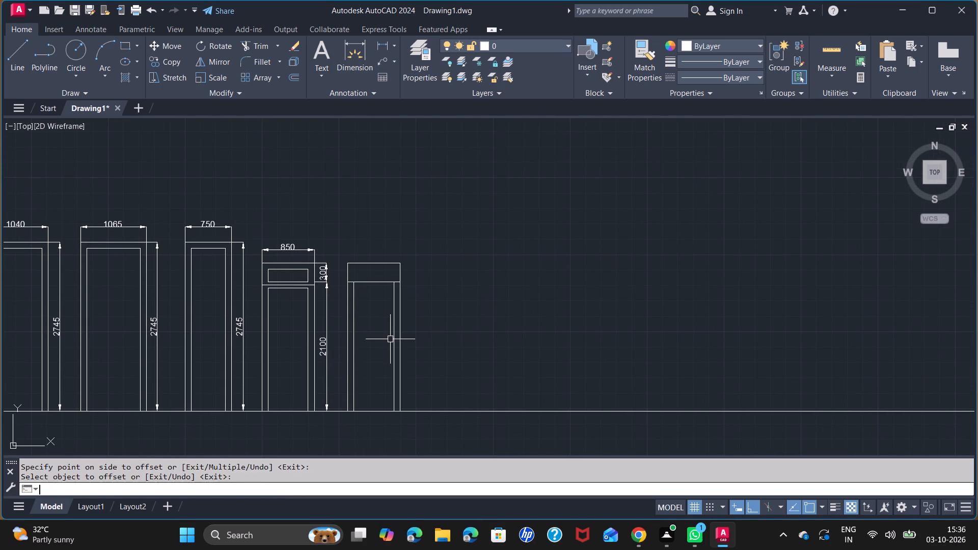
Offset the tenth opening's top edge downward by 50 and its crossbar line both upward and downward by 50.
{"action": "scroll", "coordinate": [343, 261], "scroll_direction": "up", "scroll_amount": 1}
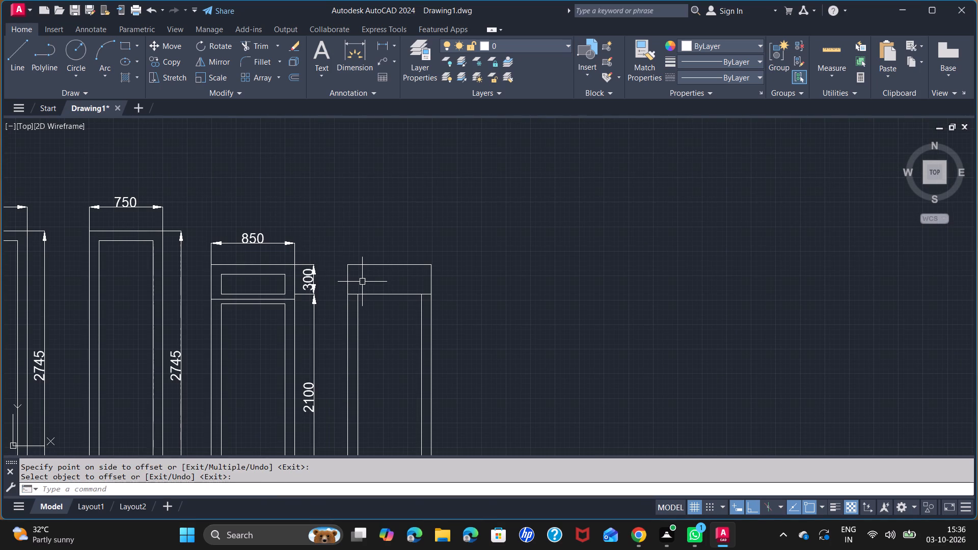
{"action": "key", "text": "space"}
{"action": "type", "text": "50"}
{"action": "key", "text": "Return"}
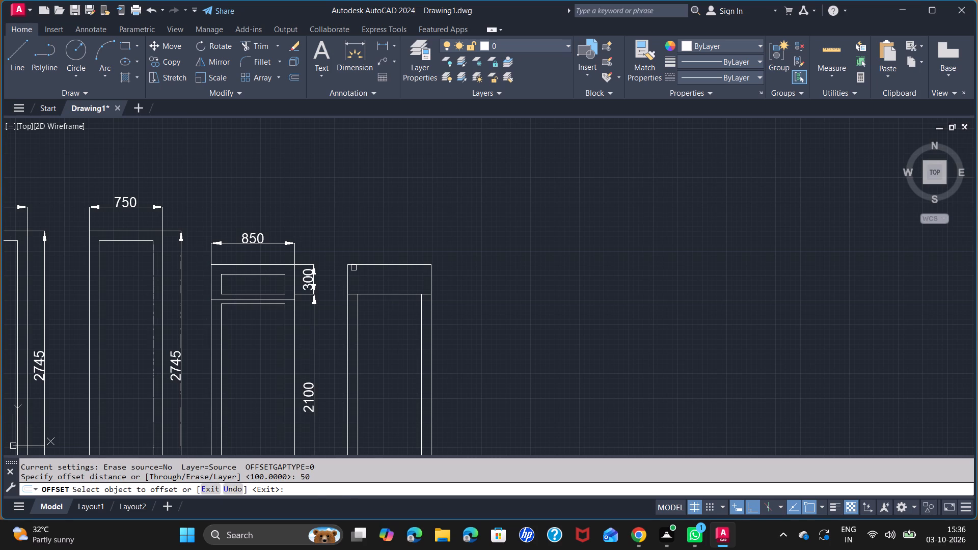
{"action": "left_click", "coordinate": [354, 265]}
{"action": "left_click", "coordinate": [359, 275]}
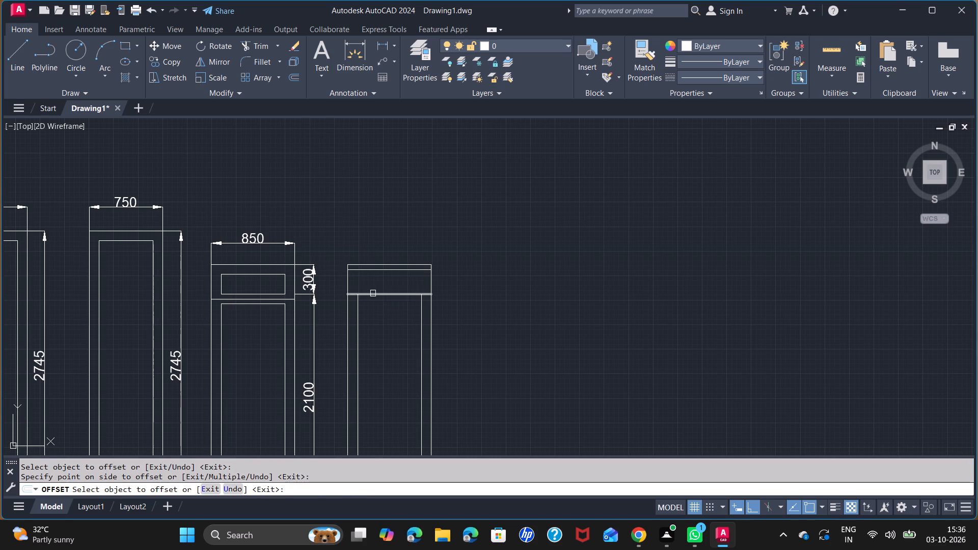
{"action": "left_click", "coordinate": [373, 293]}
{"action": "left_click", "coordinate": [378, 285]}
{"action": "left_click", "coordinate": [382, 296]}
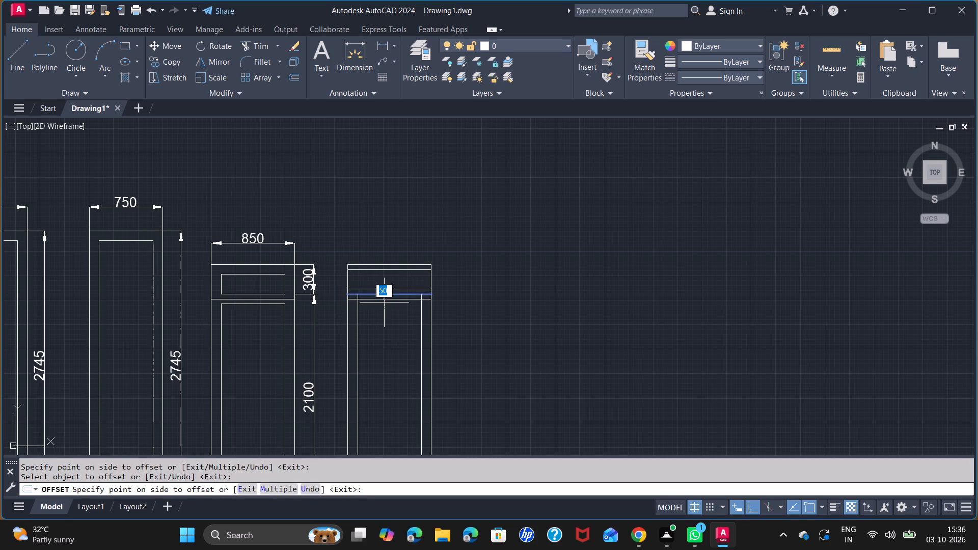
{"action": "left_click", "coordinate": [384, 302]}
{"action": "scroll", "coordinate": [354, 282], "scroll_direction": "up", "scroll_amount": 1}
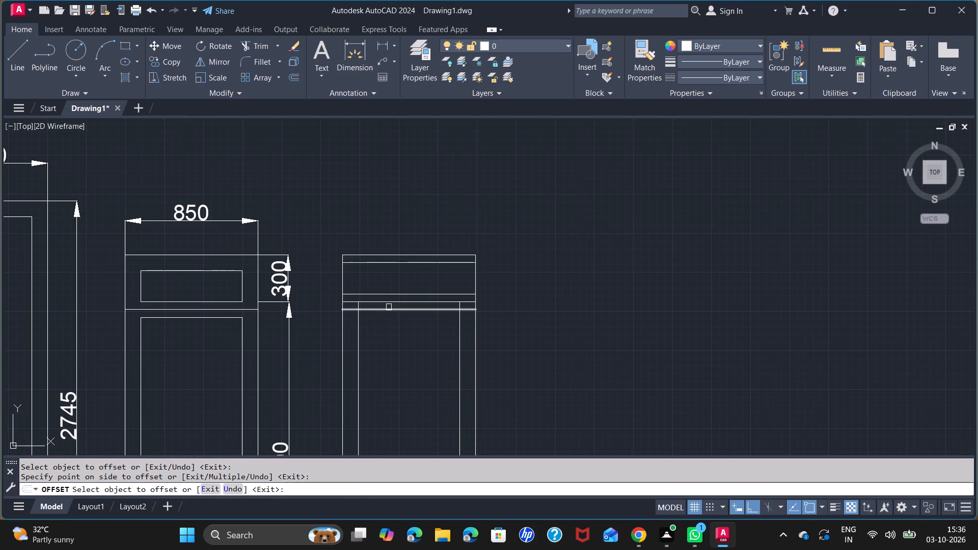
Extend the tenth opening's two inner vertical lines upward through the crossbar to its top edge.
{"action": "key", "text": "Escape"}
{"action": "type", "text": "EX"}
{"action": "key", "text": "space"}
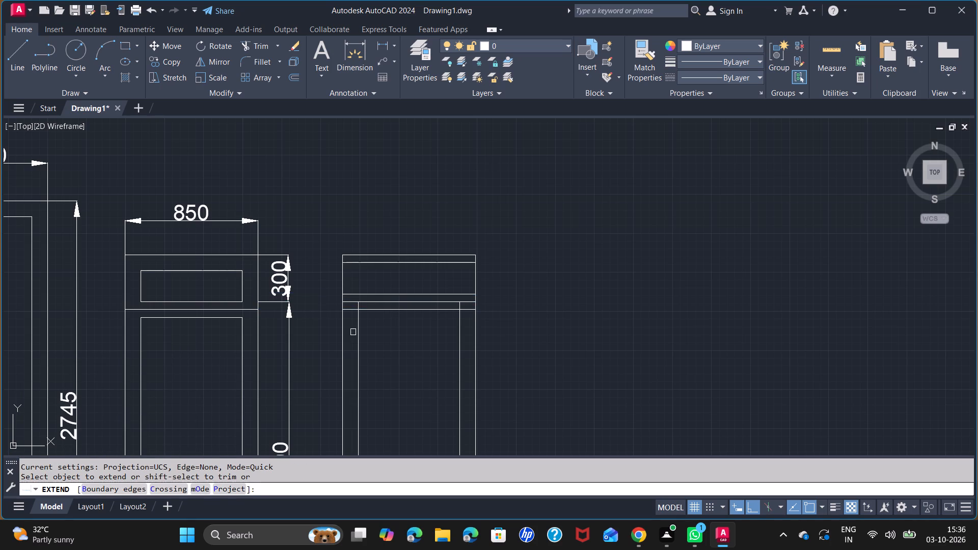
{"action": "left_click", "coordinate": [357, 331]}
{"action": "left_click", "coordinate": [358, 332]}
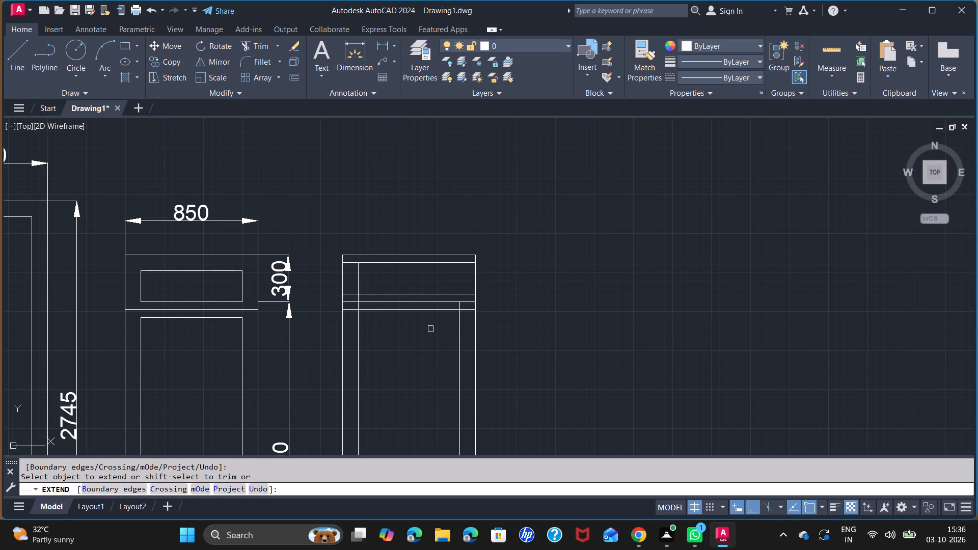
{"action": "left_click", "coordinate": [460, 341]}
{"action": "left_click", "coordinate": [460, 337]}
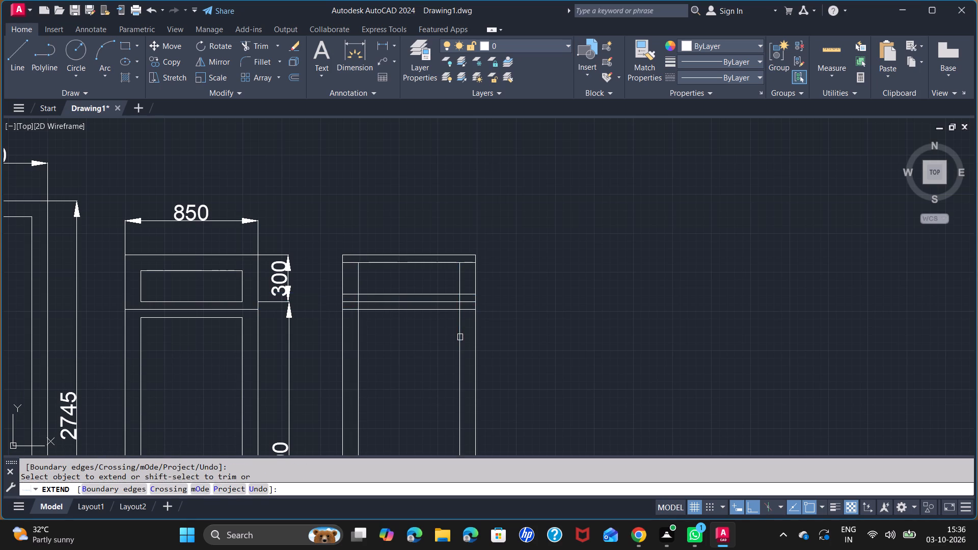
{"action": "left_click", "coordinate": [460, 331]}
{"action": "left_click", "coordinate": [356, 345]}
{"action": "key", "text": "space"}
Trim the overlapping inner line ends at both top corners of the tenth opening's upper section.
{"action": "type", "text": "TR"}
{"action": "key", "text": "Return"}
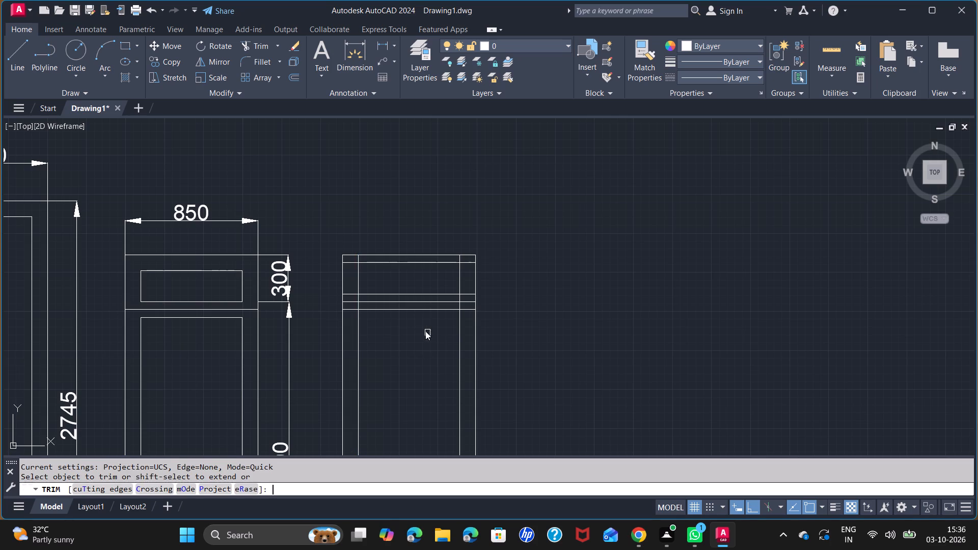
{"action": "scroll", "coordinate": [352, 265], "scroll_direction": "up", "scroll_amount": 2}
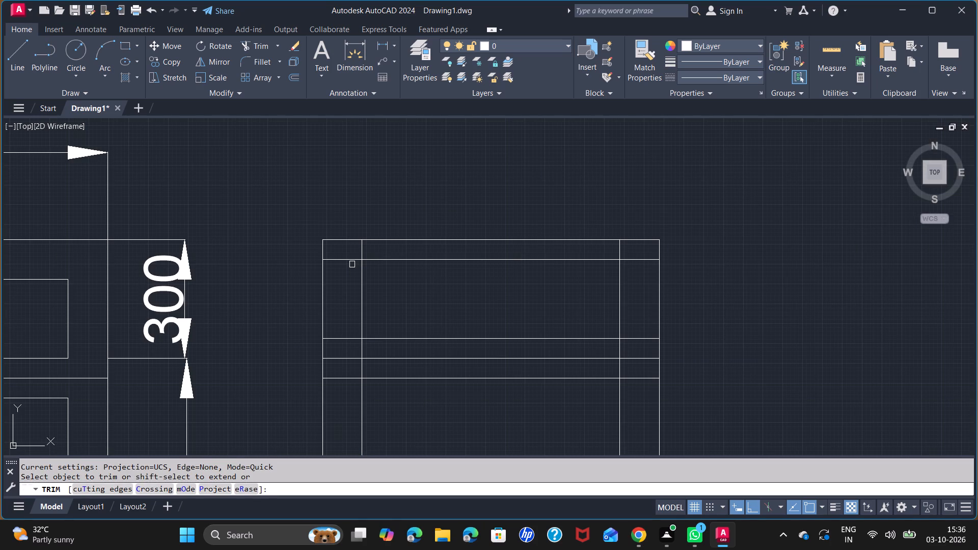
{"action": "left_click", "coordinate": [352, 264]}
{"action": "left_click", "coordinate": [352, 256]}
{"action": "left_click", "coordinate": [361, 250]}
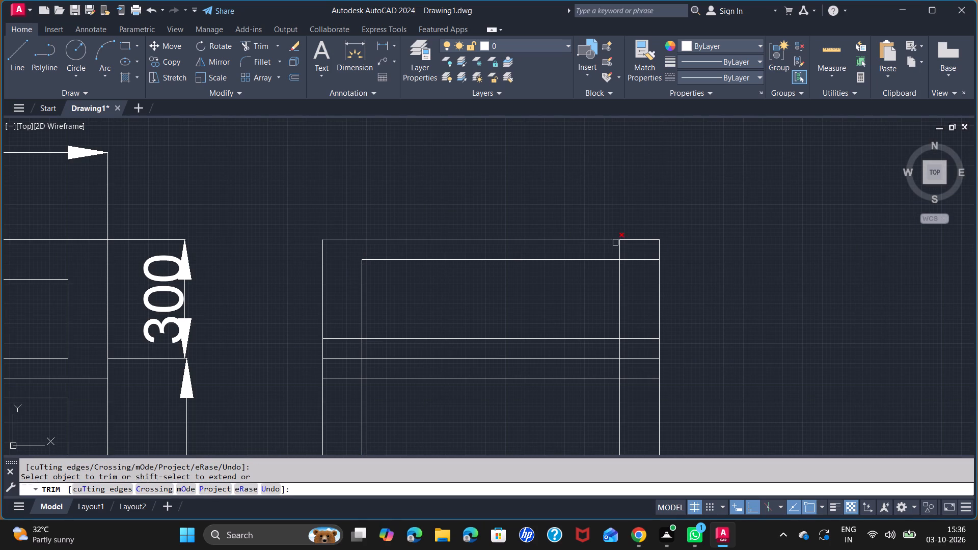
{"action": "left_click", "coordinate": [622, 249]}
{"action": "left_click", "coordinate": [628, 260]}
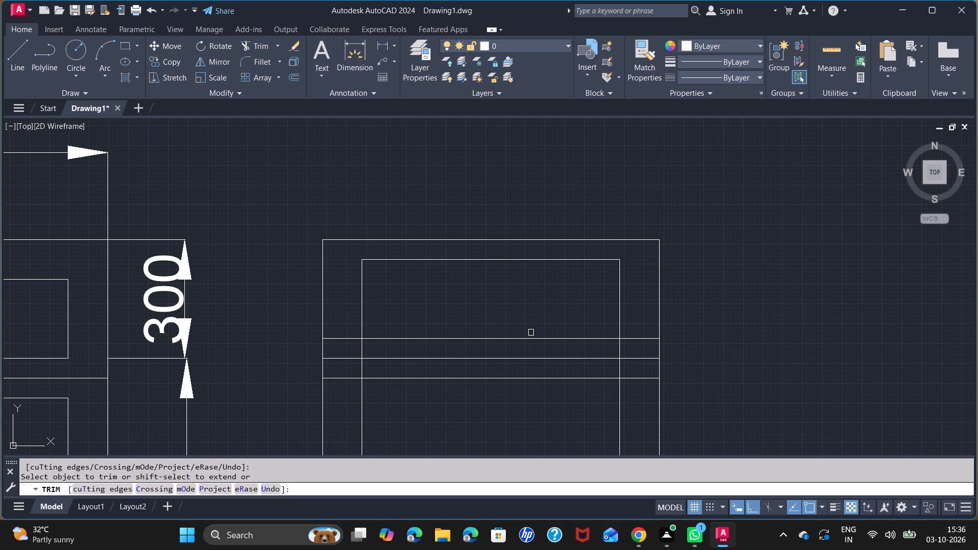
Trim the overlapping inner lines around the tenth opening's crossbar, leaving separate upper and lower inner frames.
{"action": "left_click", "coordinate": [348, 339]}
{"action": "left_click", "coordinate": [354, 377]}
{"action": "left_click", "coordinate": [364, 368]}
{"action": "left_click", "coordinate": [362, 348]}
{"action": "left_click", "coordinate": [620, 347]}
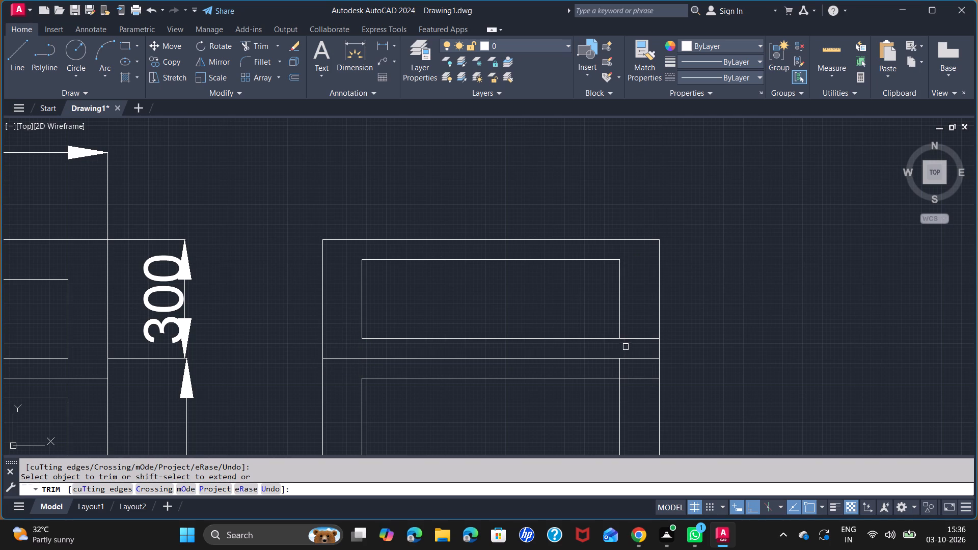
{"action": "left_click", "coordinate": [631, 335]}
{"action": "left_click", "coordinate": [635, 343]}
{"action": "left_click", "coordinate": [638, 380]}
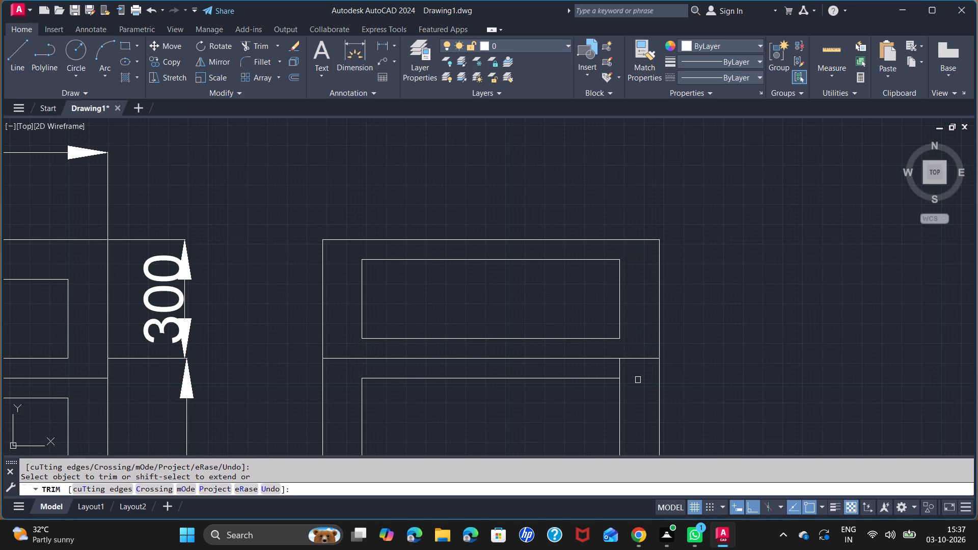
{"action": "left_click", "coordinate": [619, 368]}
{"action": "scroll", "coordinate": [621, 370], "scroll_direction": "down", "scroll_amount": 2}
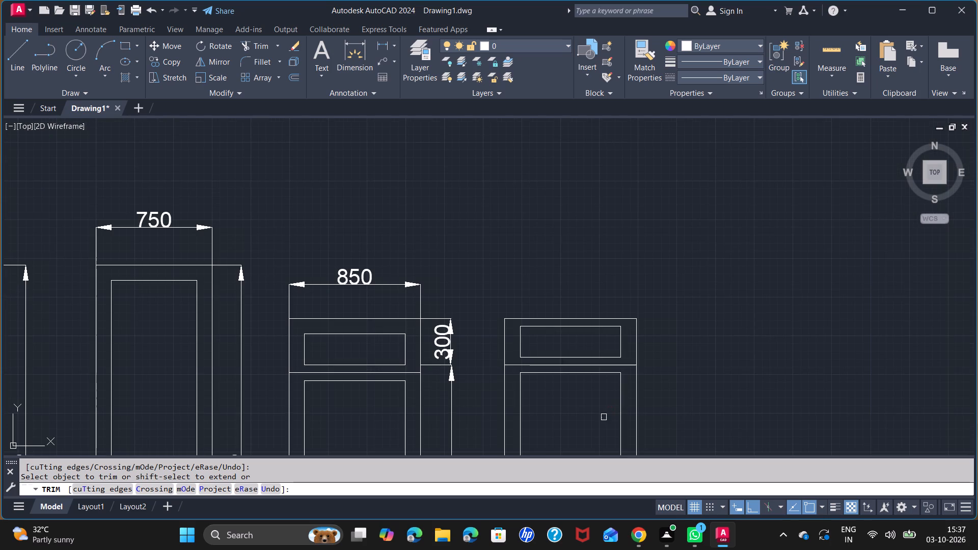
{"action": "middle_click_drag", "start_coordinate": [583, 413], "coordinate": [389, 303]}
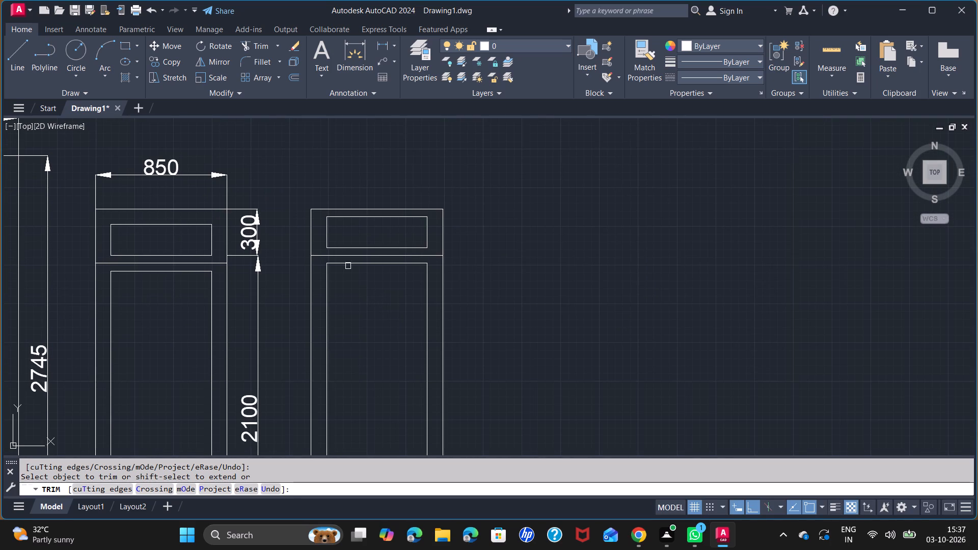
{"action": "key", "text": "space"}
Add a linear dimension for the tenth opening's width above it, aligned with the ninth opening's width dimension.
{"action": "left_click", "coordinate": [383, 45]}
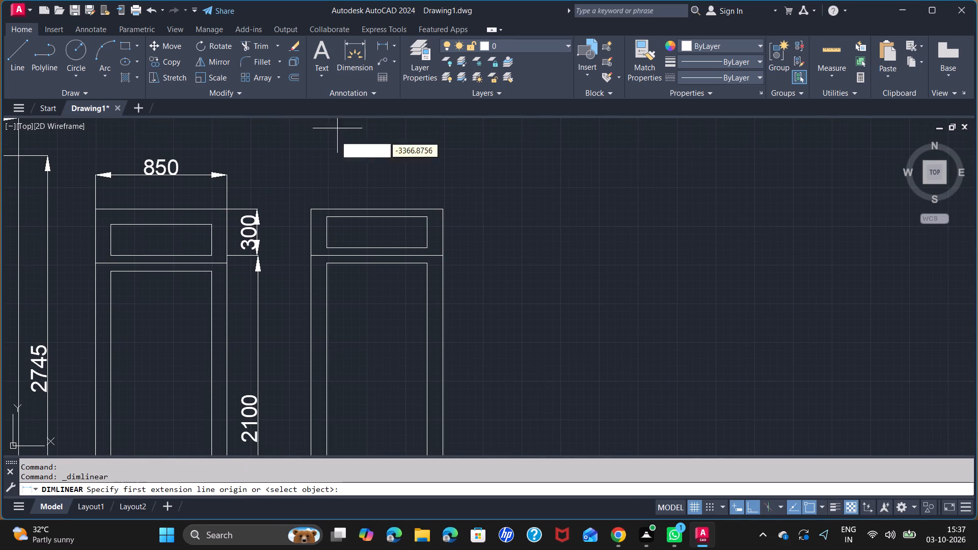
{"action": "left_click", "coordinate": [311, 208]}
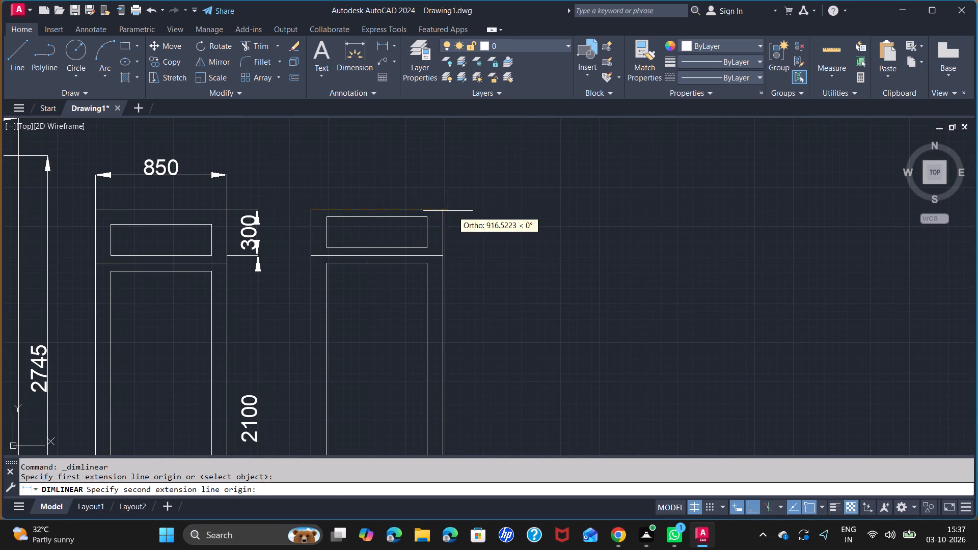
{"action": "left_click", "coordinate": [445, 210]}
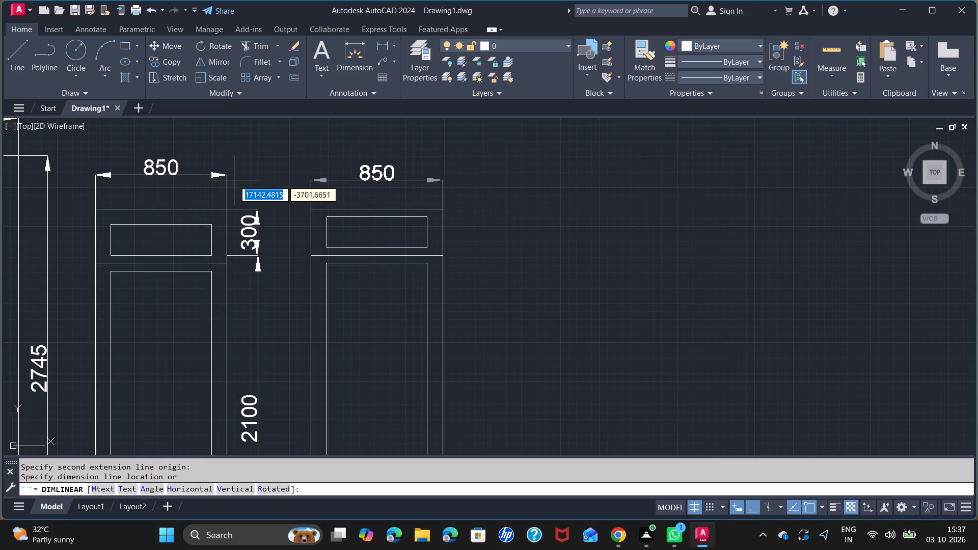
{"action": "left_click", "coordinate": [229, 177]}
Add aligned vertical linear dimensions for the heights of the tenth opening's upper section and lower part.
{"action": "key", "text": "space"}
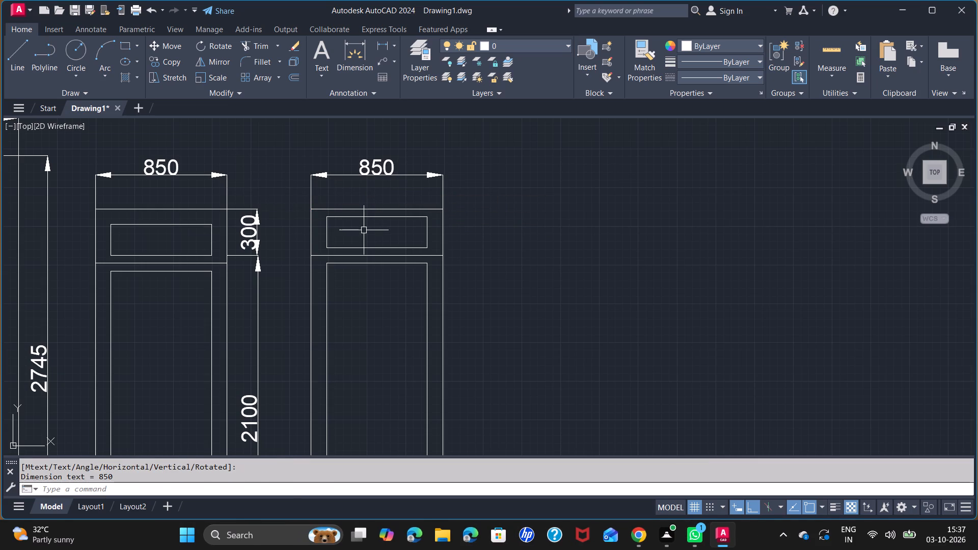
{"action": "left_click", "coordinate": [442, 211]}
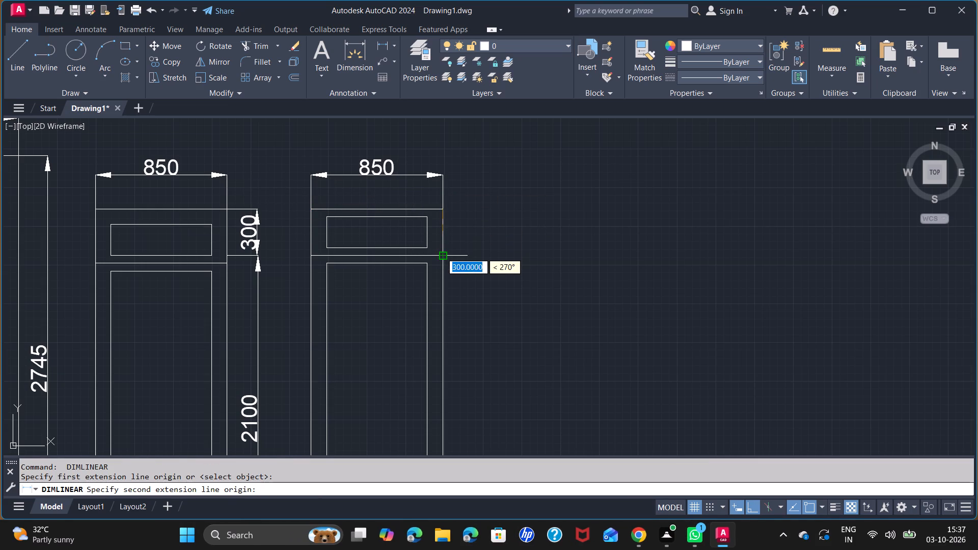
{"action": "left_click", "coordinate": [442, 254]}
{"action": "left_click", "coordinate": [469, 251]}
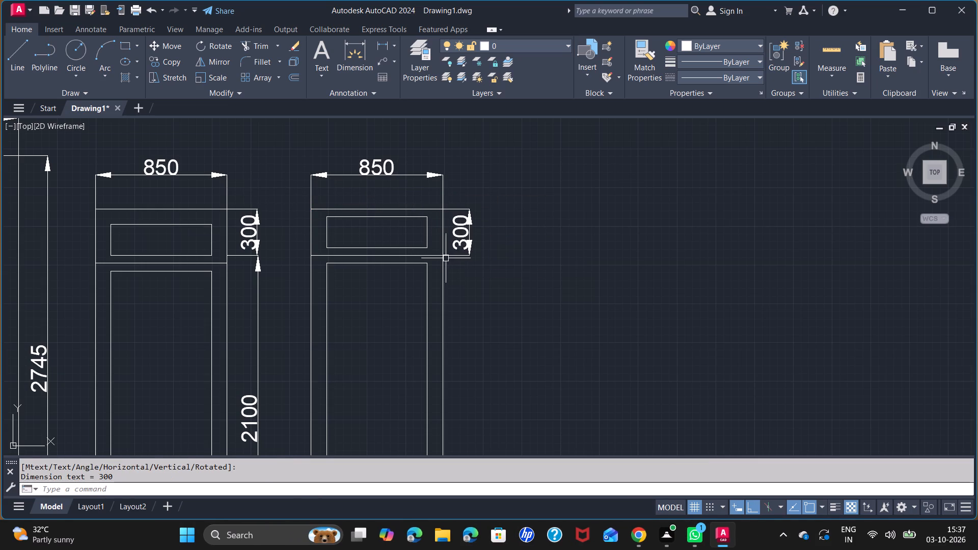
{"action": "key", "text": "space"}
{"action": "left_click", "coordinate": [443, 257]}
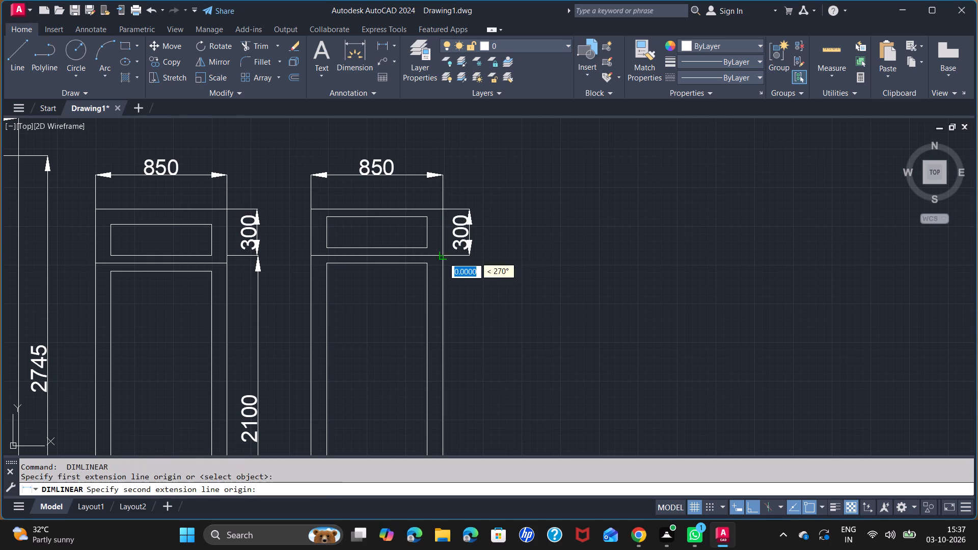
{"action": "scroll", "coordinate": [458, 344], "scroll_direction": "down", "scroll_amount": 4}
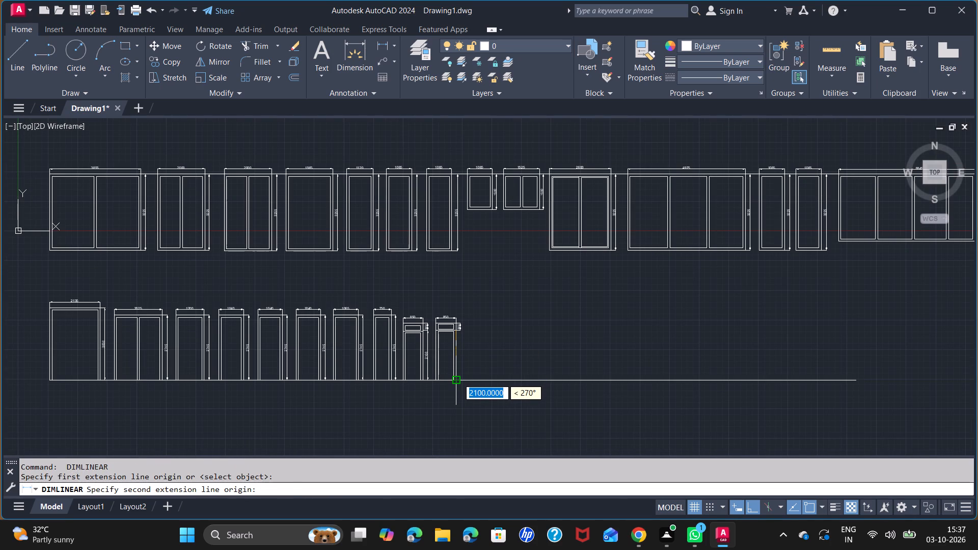
{"action": "left_click", "coordinate": [458, 378]}
{"action": "scroll", "coordinate": [466, 381], "scroll_direction": "up", "scroll_amount": 3}
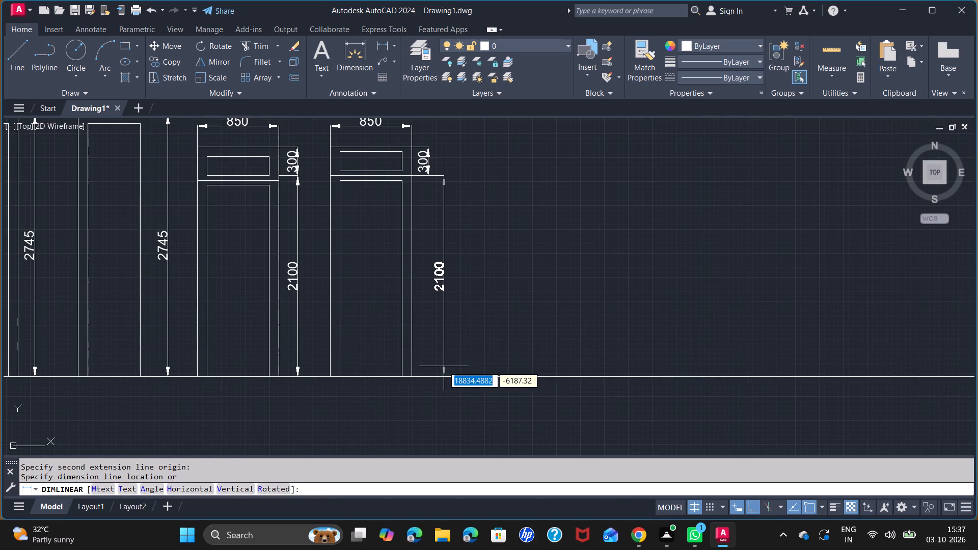
{"action": "left_click", "coordinate": [427, 178]}
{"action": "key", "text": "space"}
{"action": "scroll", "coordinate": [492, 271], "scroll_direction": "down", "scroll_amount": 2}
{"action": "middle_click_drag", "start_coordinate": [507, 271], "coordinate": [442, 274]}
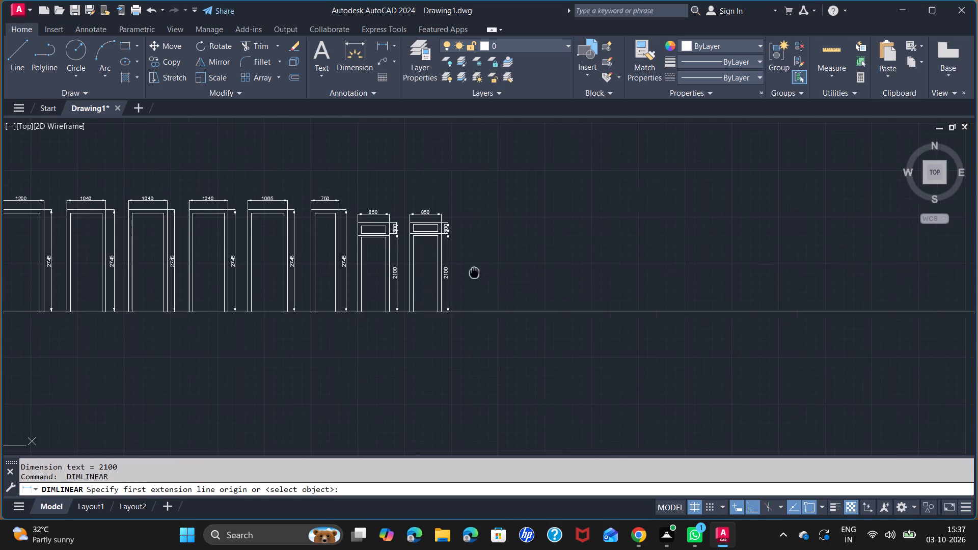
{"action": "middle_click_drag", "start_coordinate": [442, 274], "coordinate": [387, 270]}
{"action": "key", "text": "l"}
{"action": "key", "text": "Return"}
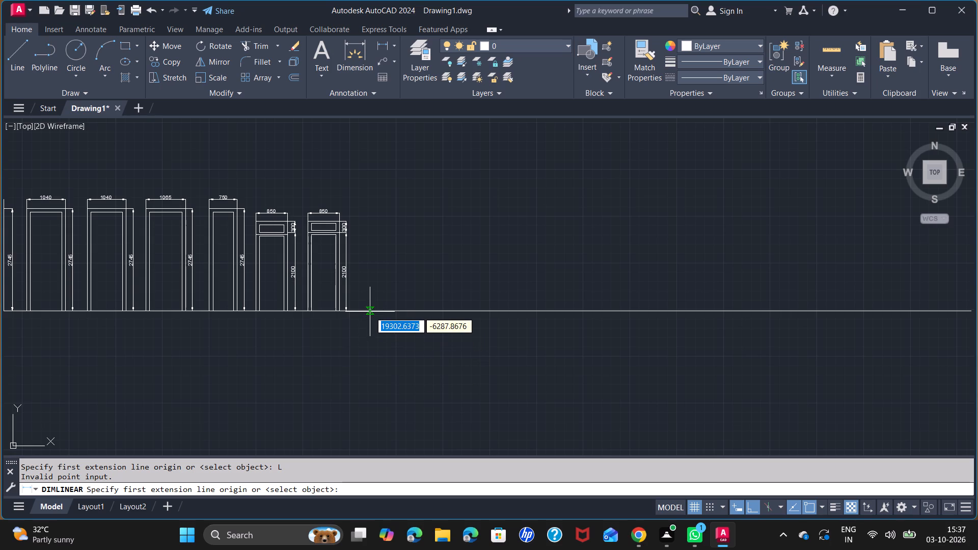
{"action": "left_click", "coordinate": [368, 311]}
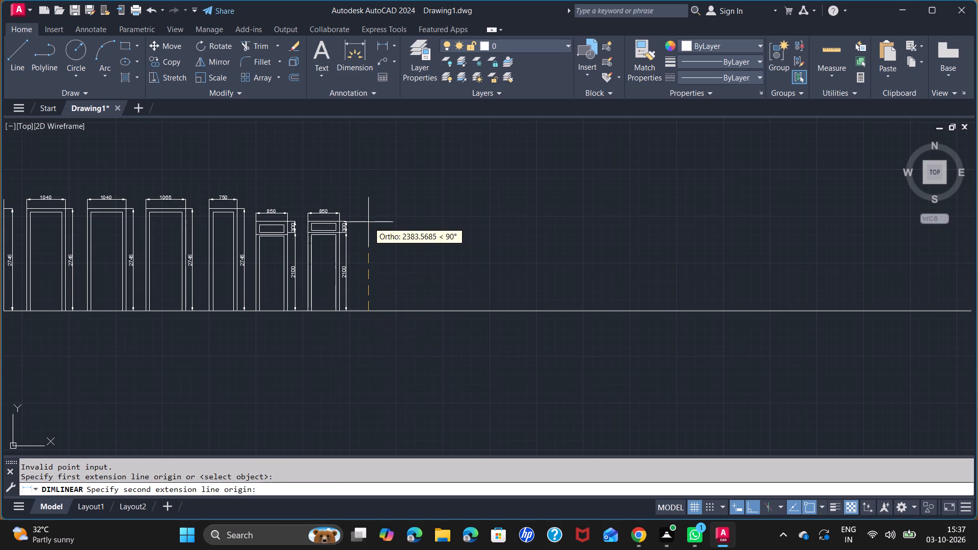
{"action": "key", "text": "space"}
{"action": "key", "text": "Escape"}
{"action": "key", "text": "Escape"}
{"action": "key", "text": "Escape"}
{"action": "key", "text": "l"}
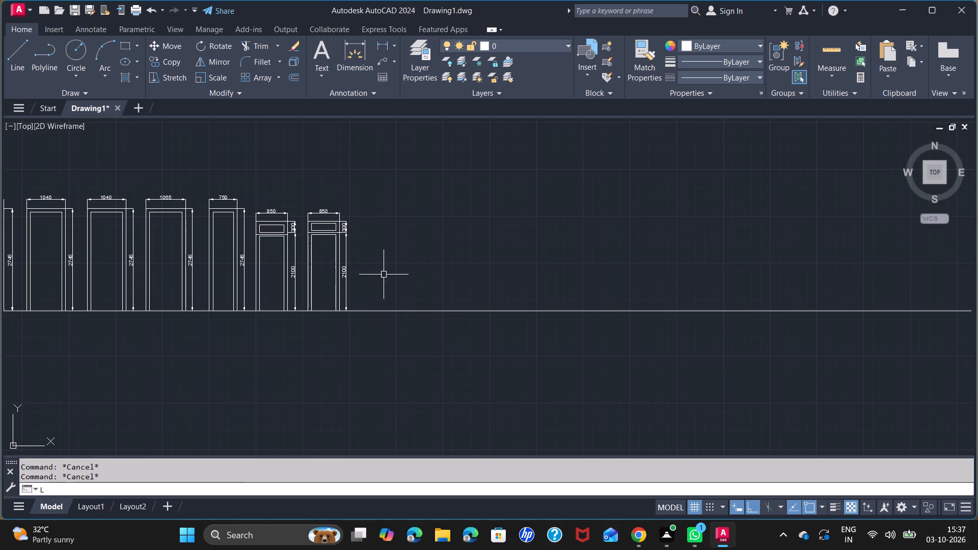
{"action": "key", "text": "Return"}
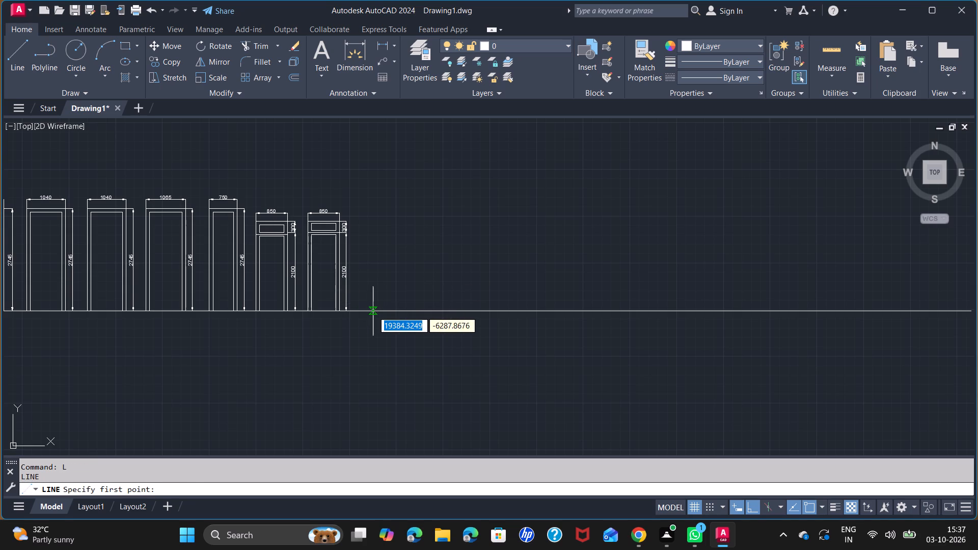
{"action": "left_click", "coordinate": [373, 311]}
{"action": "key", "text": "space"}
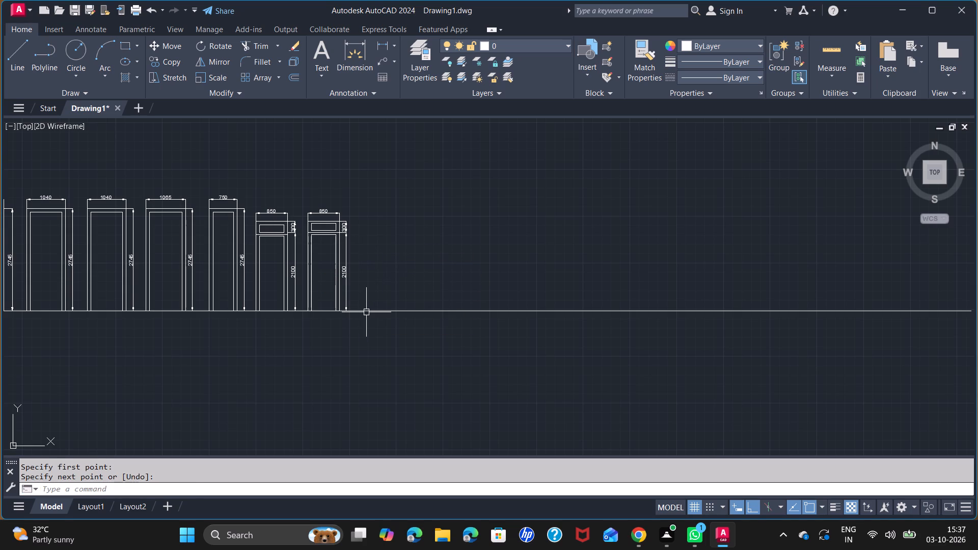
Draw the eleventh opening's outline on the baseline beside the tenth opening, 2100 high and 750 wide.
{"action": "key", "text": "space"}
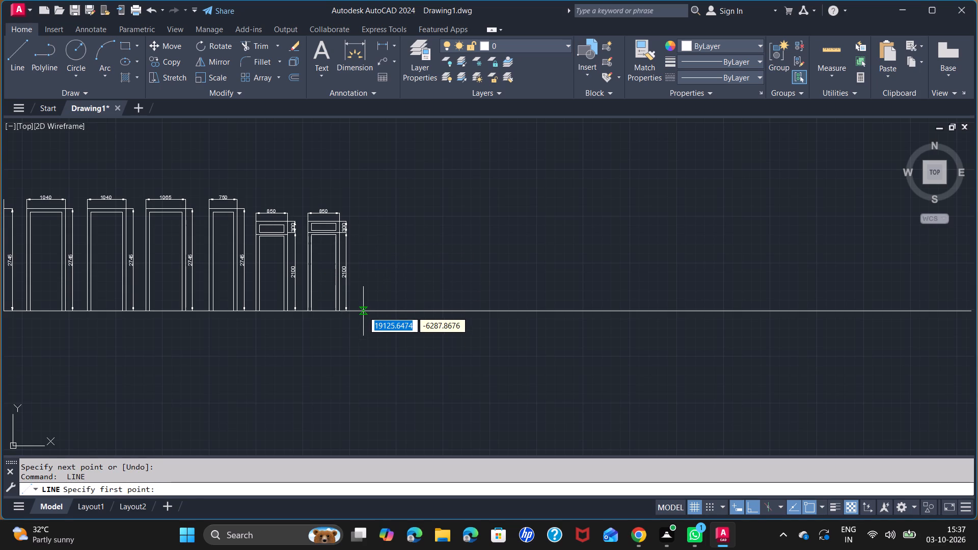
{"action": "left_click", "coordinate": [363, 311]}
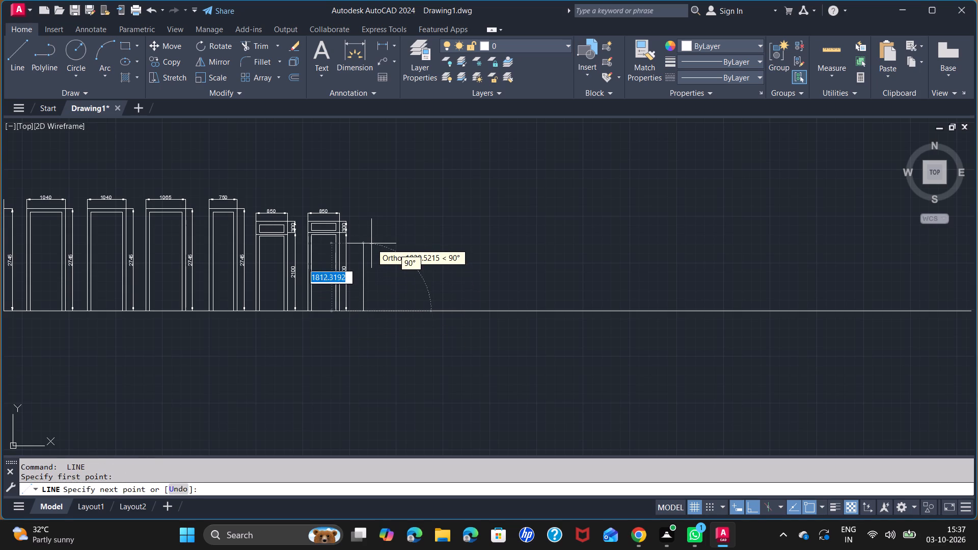
{"action": "type", "text": "2100"}
{"action": "key", "text": "Return"}
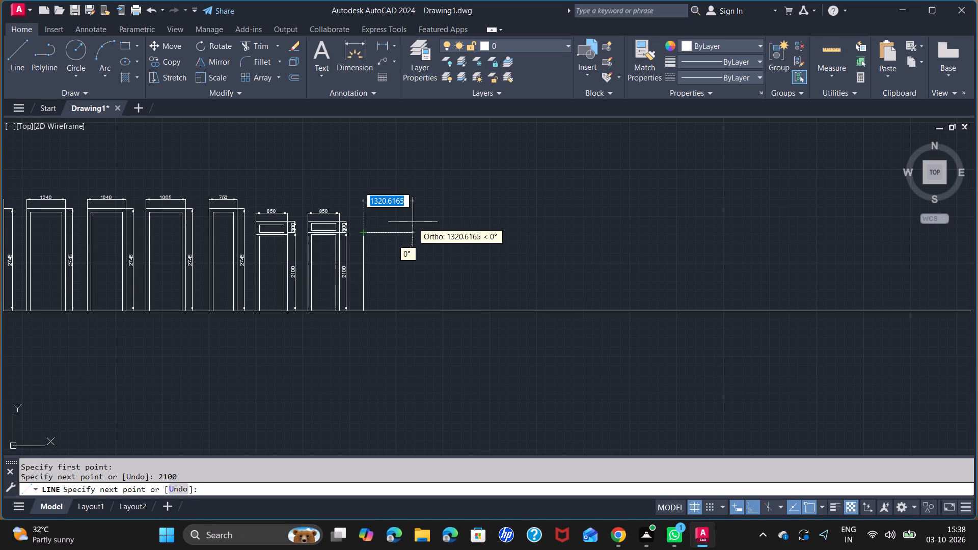
{"action": "key", "text": "8"}
{"action": "key", "text": "BackSpace"}
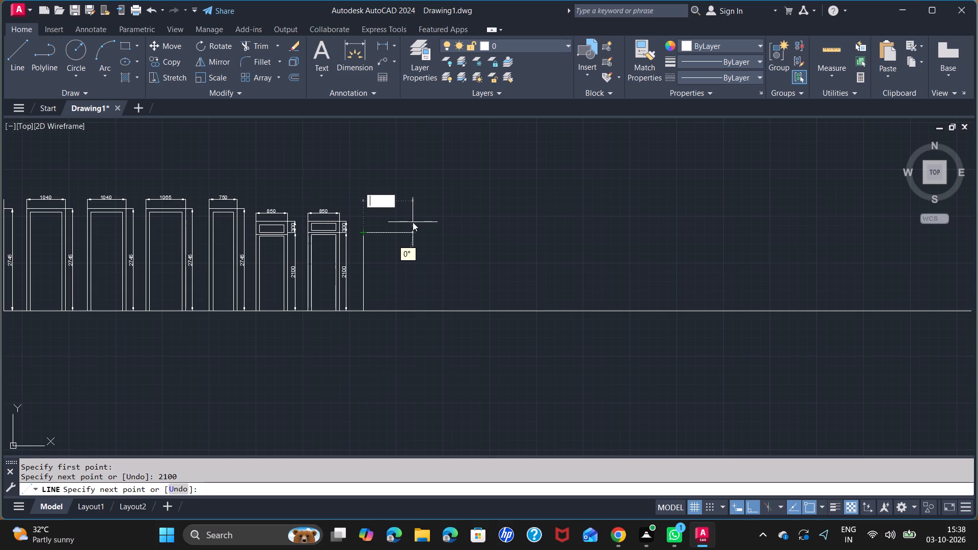
{"action": "type", "text": "750"}
{"action": "key", "text": "Return"}
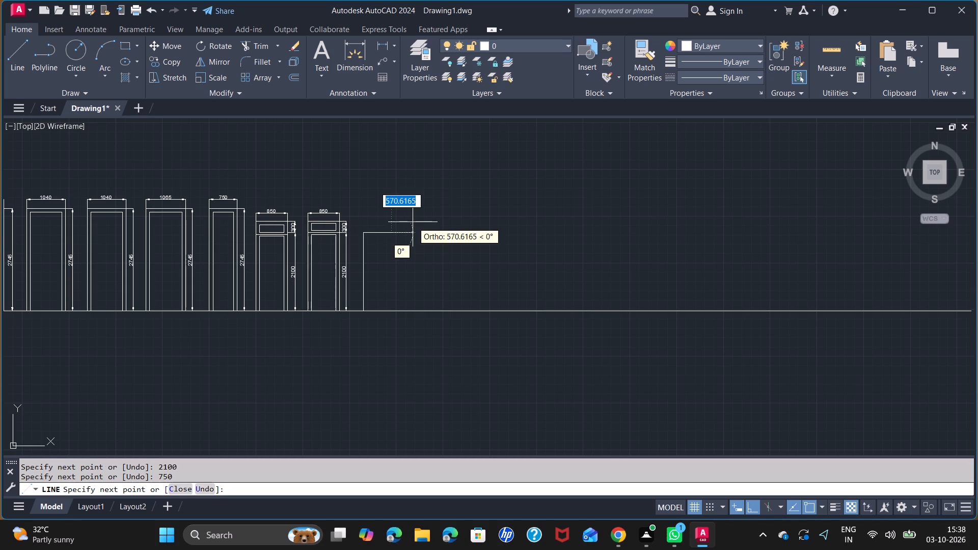
{"action": "scroll", "coordinate": [393, 312], "scroll_direction": "up", "scroll_amount": 2}
{"action": "left_click", "coordinate": [385, 312]}
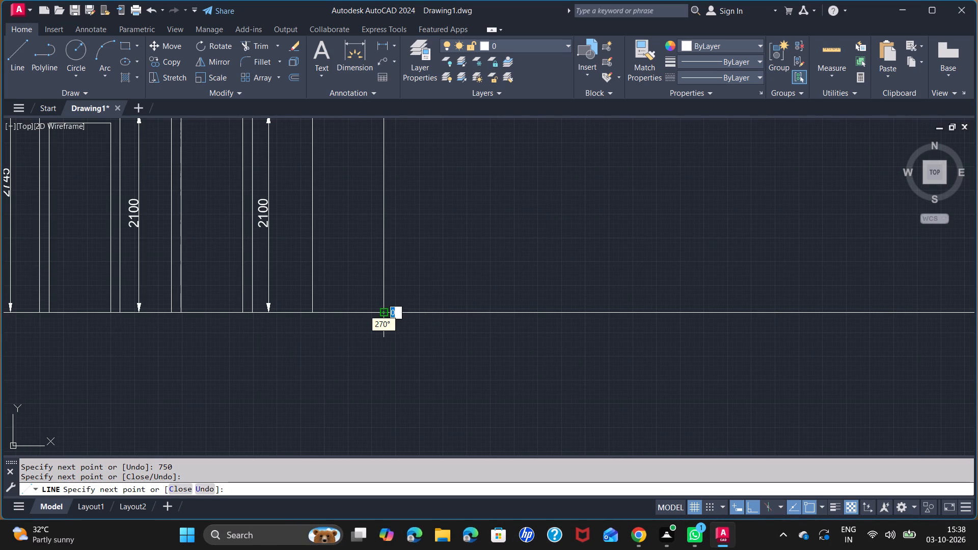
Draw the eleventh opening's upper section on top of its outline, 300 high and 750 wide.
{"action": "key", "text": "space"}
{"action": "scroll", "coordinate": [368, 294], "scroll_direction": "down", "scroll_amount": 1}
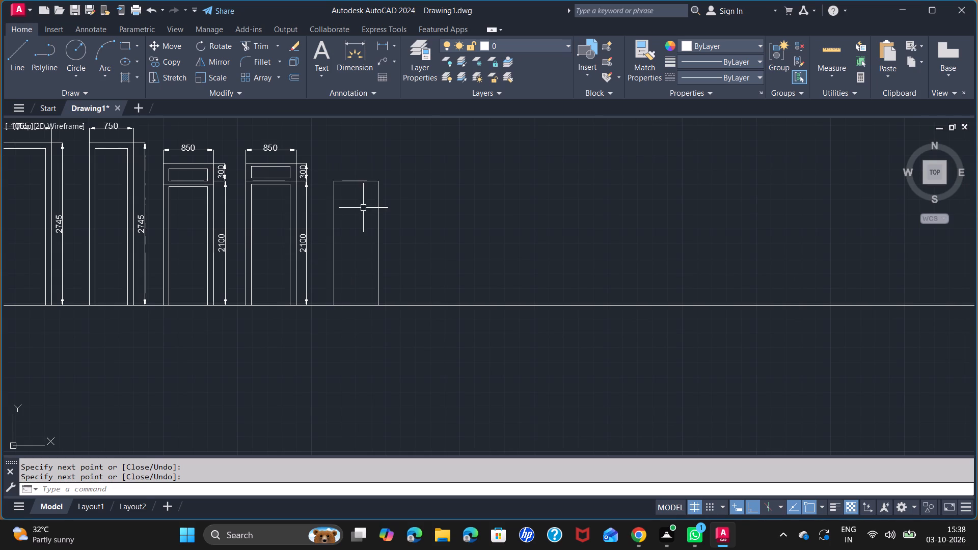
{"action": "middle_click_drag", "start_coordinate": [362, 206], "coordinate": [361, 249]}
{"action": "key", "text": "space"}
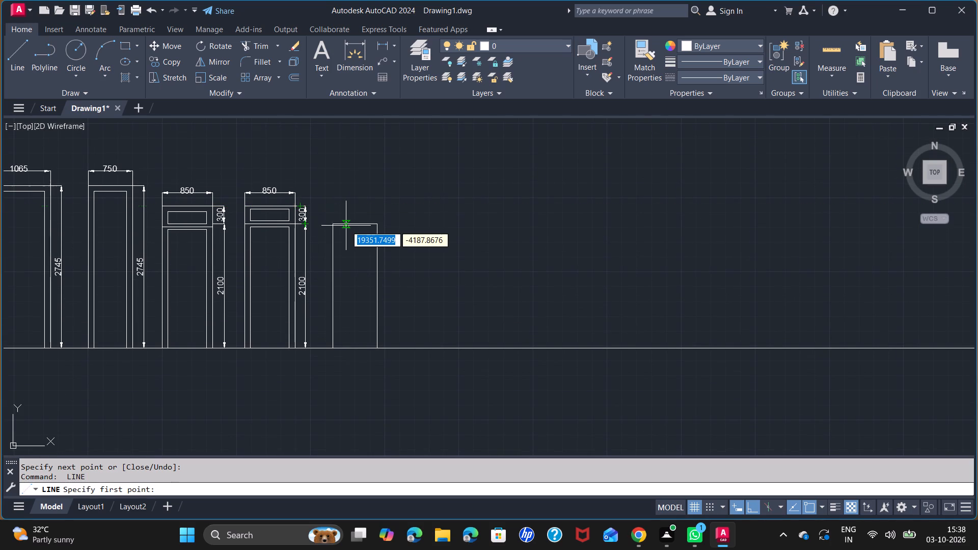
{"action": "left_click", "coordinate": [332, 226]}
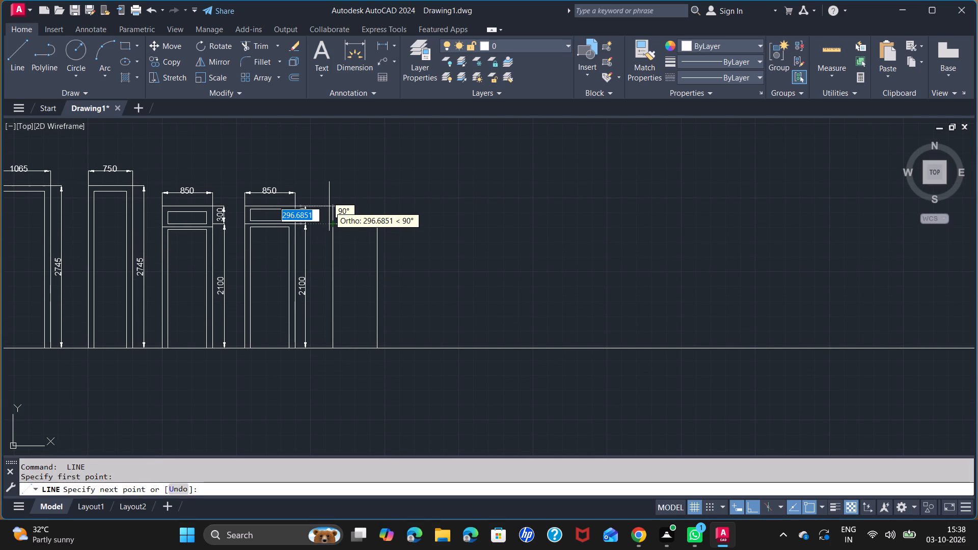
{"action": "type", "text": "300"}
{"action": "key", "text": "Return"}
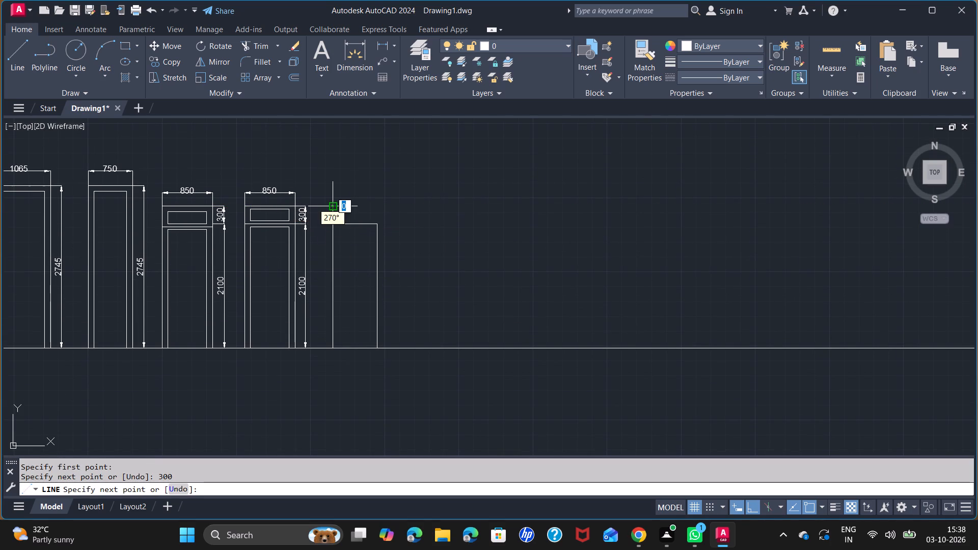
{"action": "type", "text": "750"}
{"action": "key", "text": "Return"}
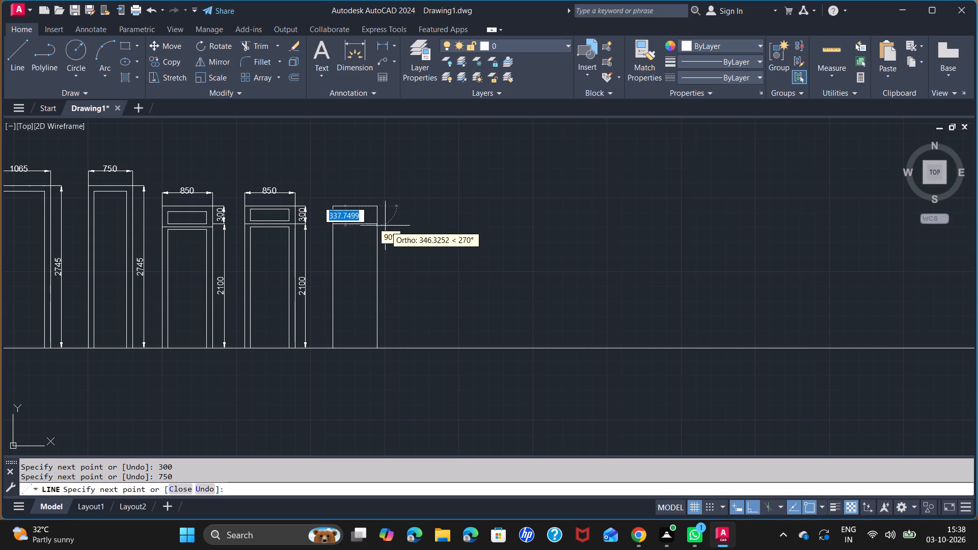
{"action": "left_click", "coordinate": [379, 224]}
{"action": "key", "text": "space"}
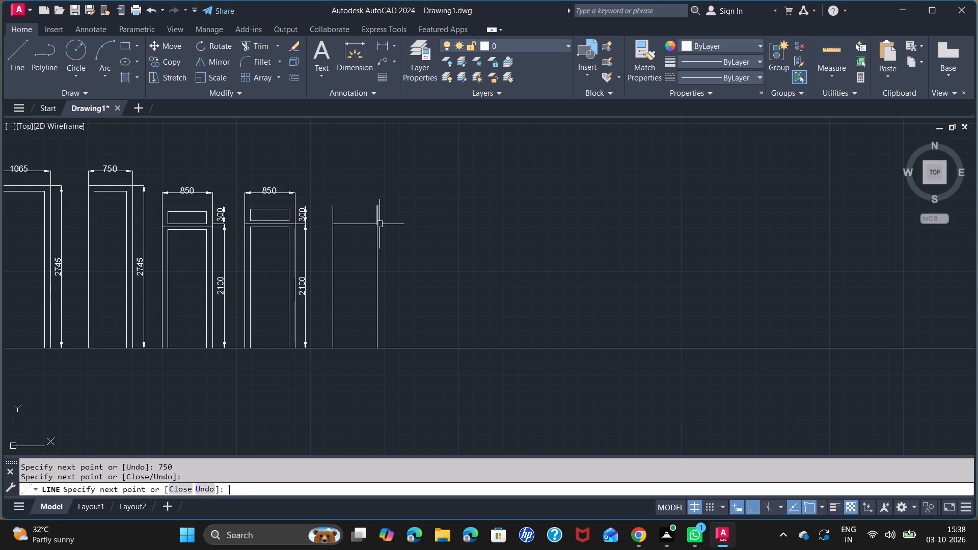
Offset both side lines of the eleventh opening's lower part 100 inward.
{"action": "scroll", "coordinate": [347, 278], "scroll_direction": "up", "scroll_amount": 1}
{"action": "middle_click_drag", "start_coordinate": [347, 278], "coordinate": [324, 260]}
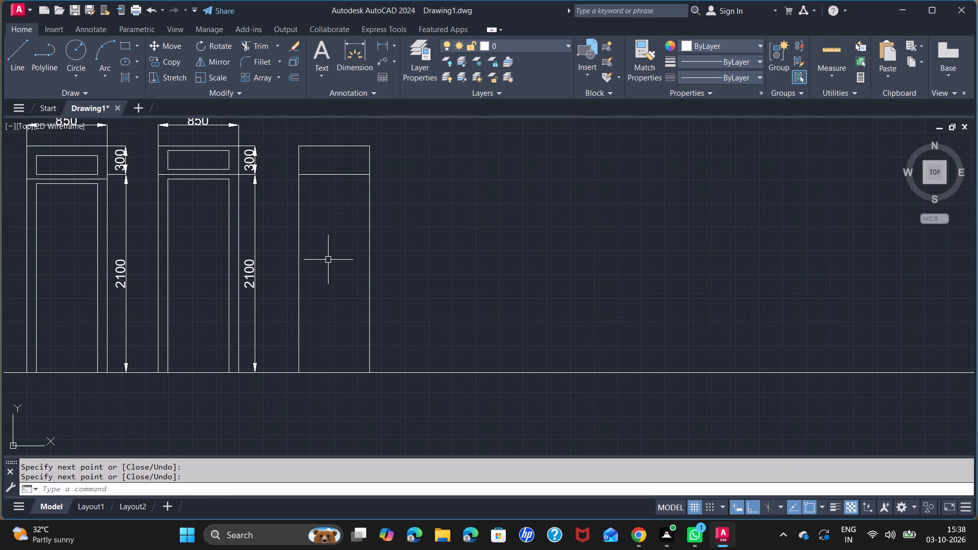
{"action": "type", "text": "OF"}
{"action": "key", "text": "Return"}
{"action": "type", "text": "100"}
{"action": "key", "text": "Return"}
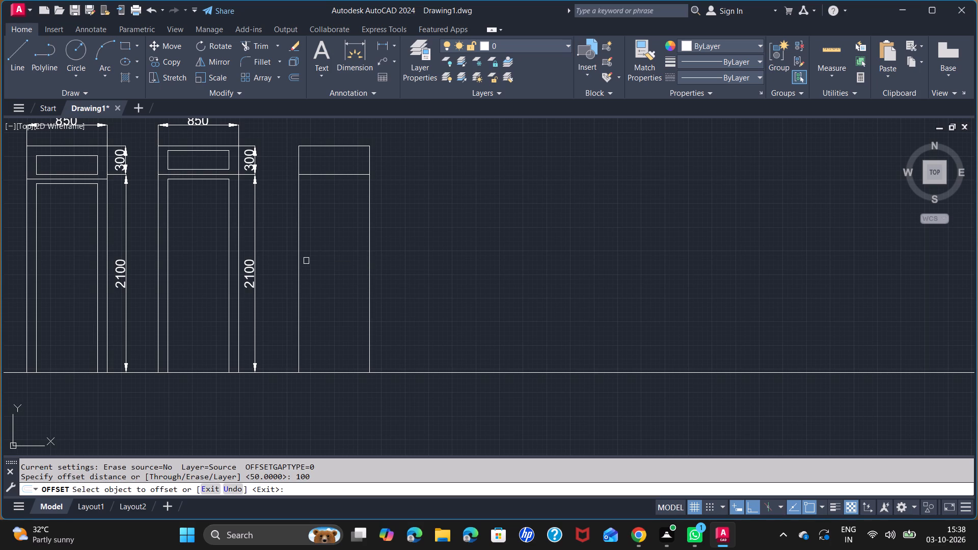
{"action": "left_click", "coordinate": [300, 278]}
{"action": "left_click", "coordinate": [308, 279]}
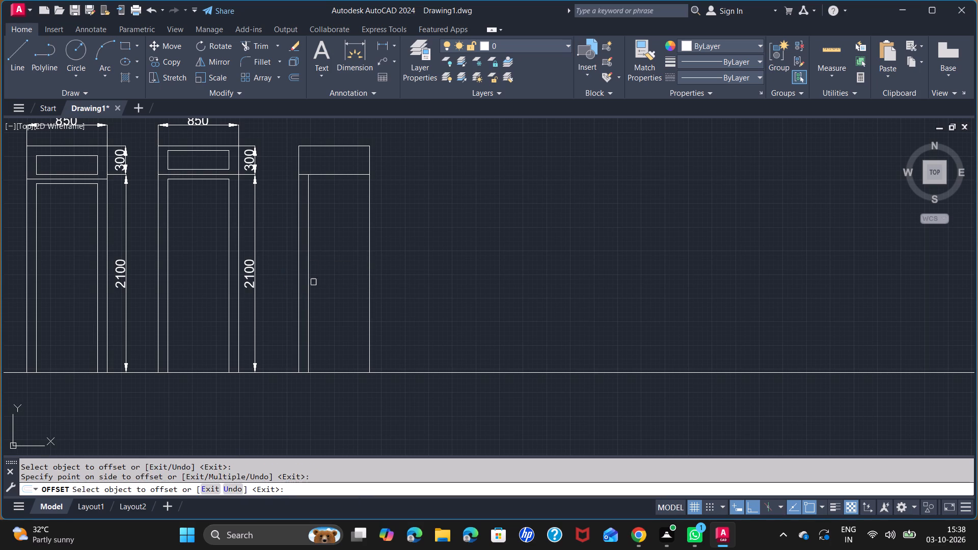
{"action": "left_click", "coordinate": [369, 306]}
{"action": "left_click", "coordinate": [357, 307]}
{"action": "key", "text": "space"}
Offset the eleventh opening's crossbar 50 downward and upward, and the upper section's top and side lines 50 inward.
{"action": "key", "text": "space"}
{"action": "type", "text": "50"}
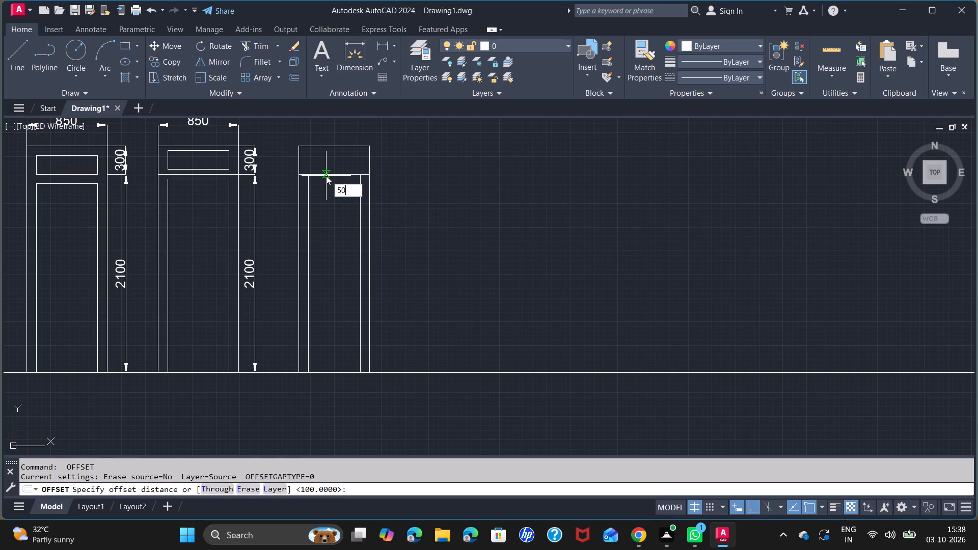
{"action": "key", "text": "Return"}
{"action": "left_click", "coordinate": [326, 176]}
{"action": "left_click", "coordinate": [334, 195]}
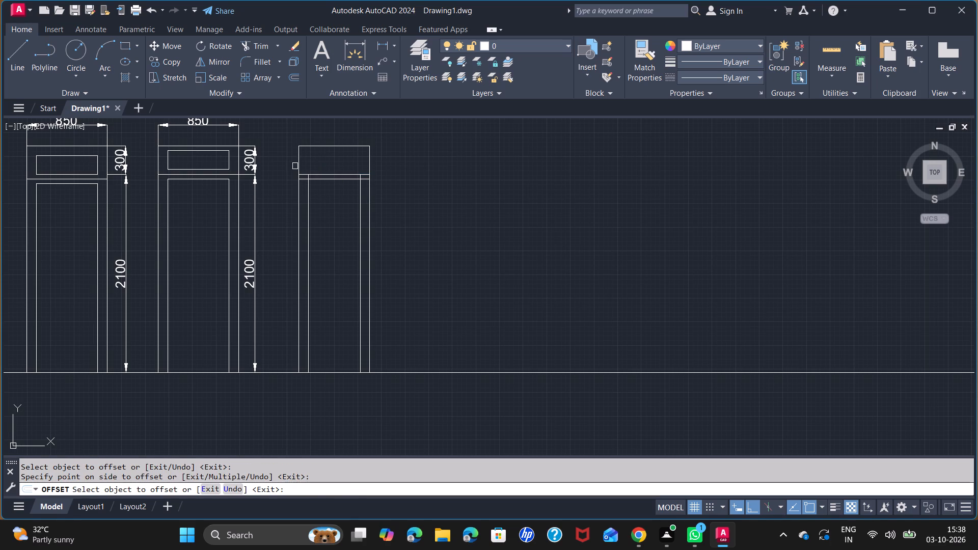
{"action": "left_click", "coordinate": [297, 162]}
{"action": "left_click", "coordinate": [307, 167]}
{"action": "left_click", "coordinate": [325, 148]}
{"action": "left_click", "coordinate": [330, 161]}
{"action": "left_click", "coordinate": [370, 157]}
{"action": "left_click", "coordinate": [359, 157]}
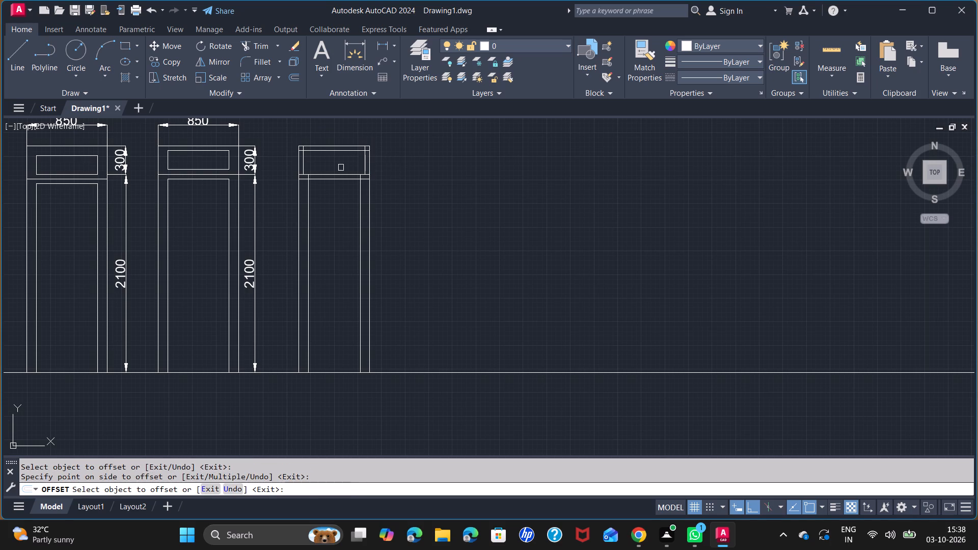
{"action": "left_click", "coordinate": [337, 175]}
{"action": "left_click", "coordinate": [337, 168]}
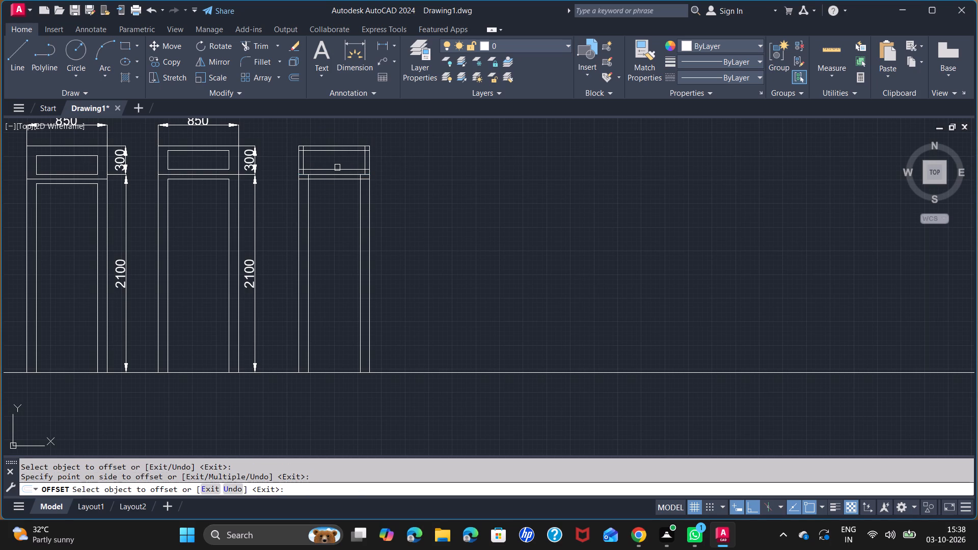
{"action": "key", "text": "space"}
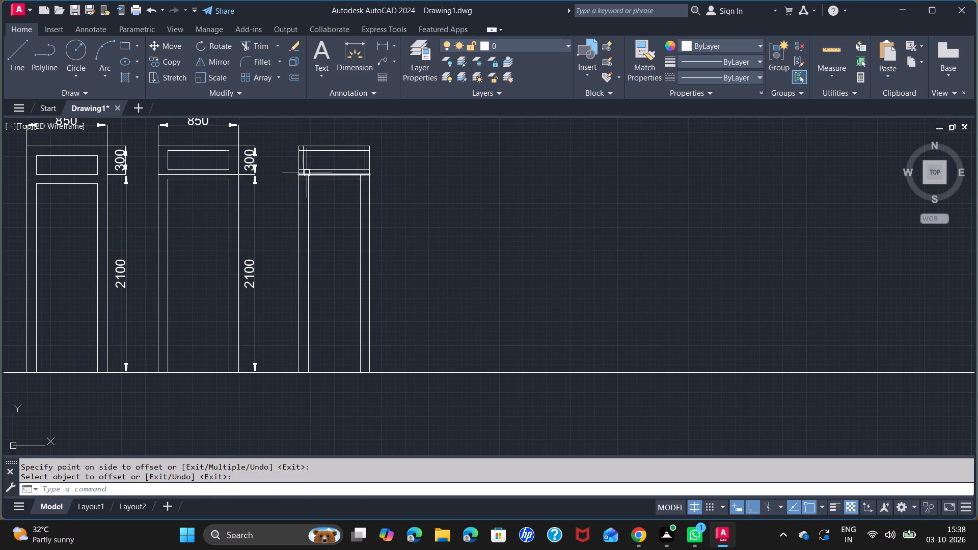
Delete the two inner vertical lines offset 50 from the sides of the eleventh opening's upper section.
{"action": "scroll", "coordinate": [307, 173], "scroll_direction": "up", "scroll_amount": 2}
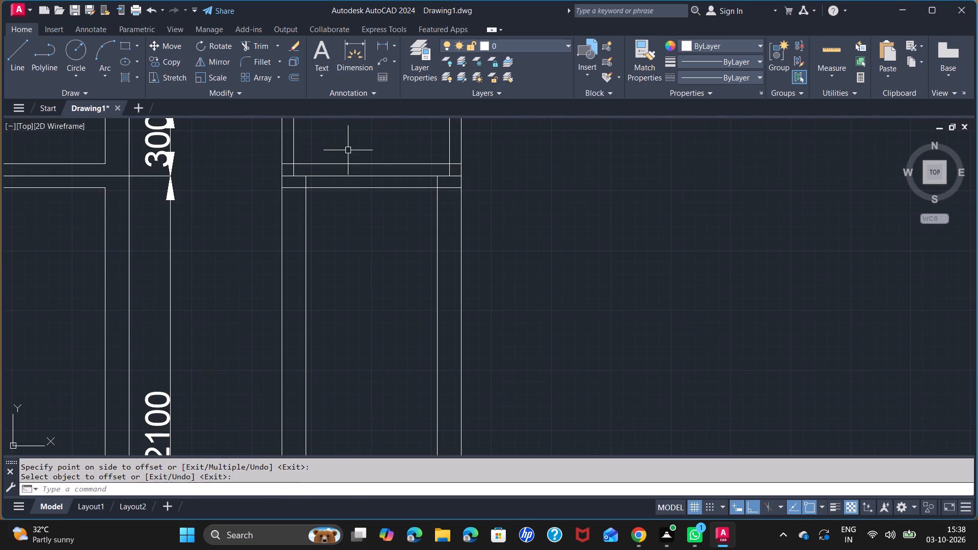
{"action": "middle_click_drag", "start_coordinate": [348, 150], "coordinate": [368, 231]}
{"action": "left_click", "coordinate": [314, 215]}
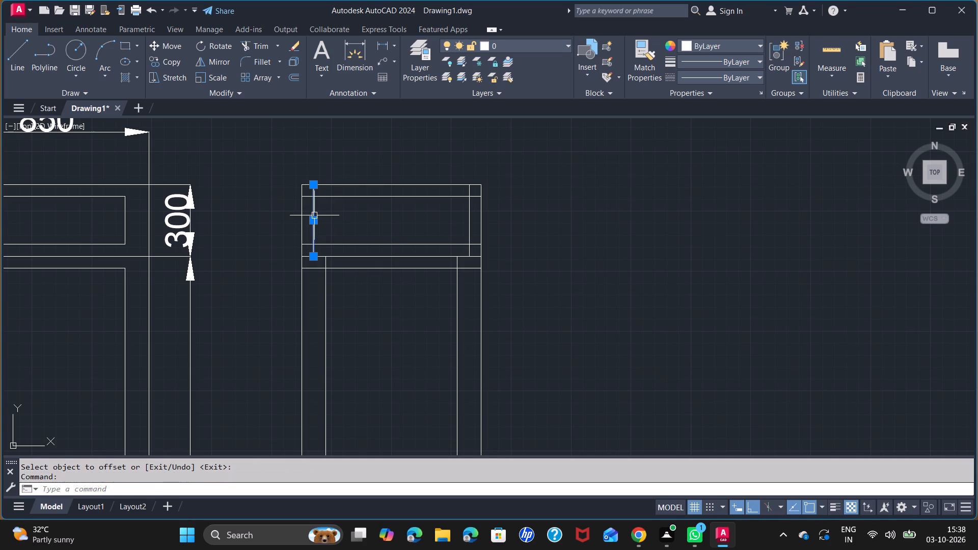
{"action": "key", "text": "Delete"}
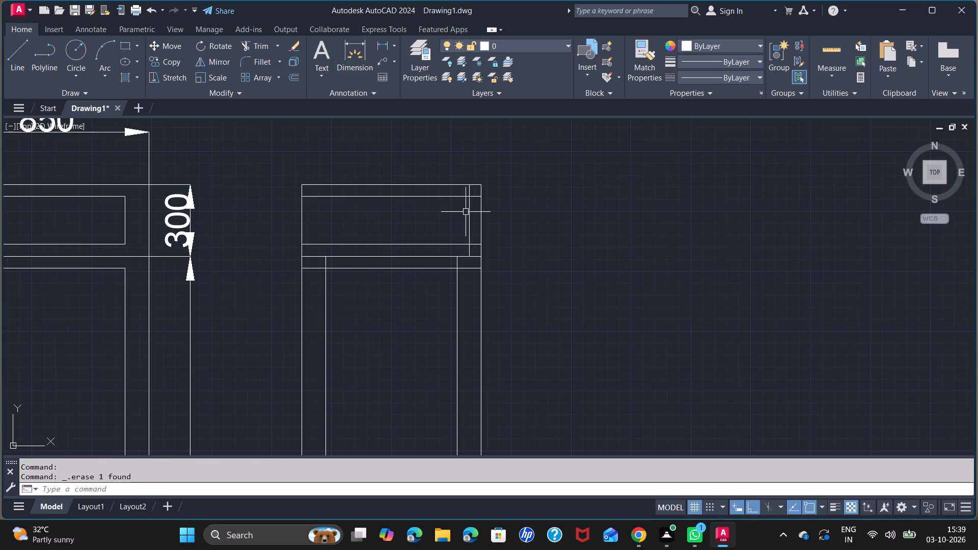
{"action": "left_click", "coordinate": [473, 218]}
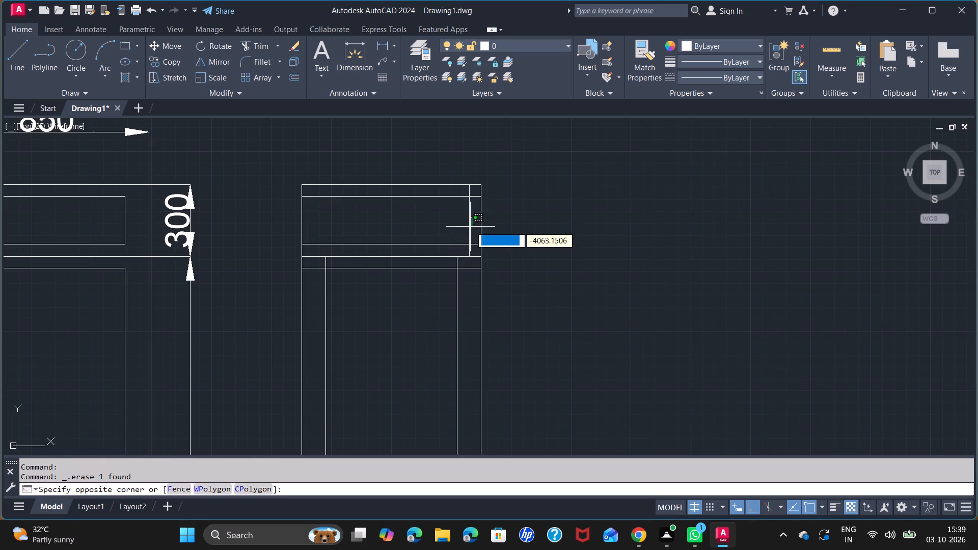
{"action": "left_click", "coordinate": [469, 224]}
{"action": "key", "text": "Delete"}
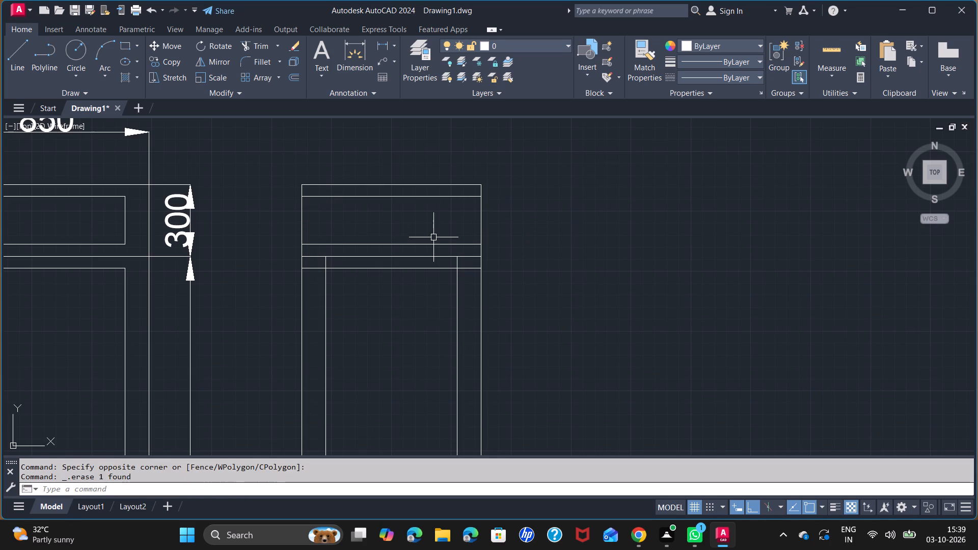
Extend the lower part's two inner vertical lines up through the upper section to the eleventh opening's top edge.
{"action": "type", "text": "EX"}
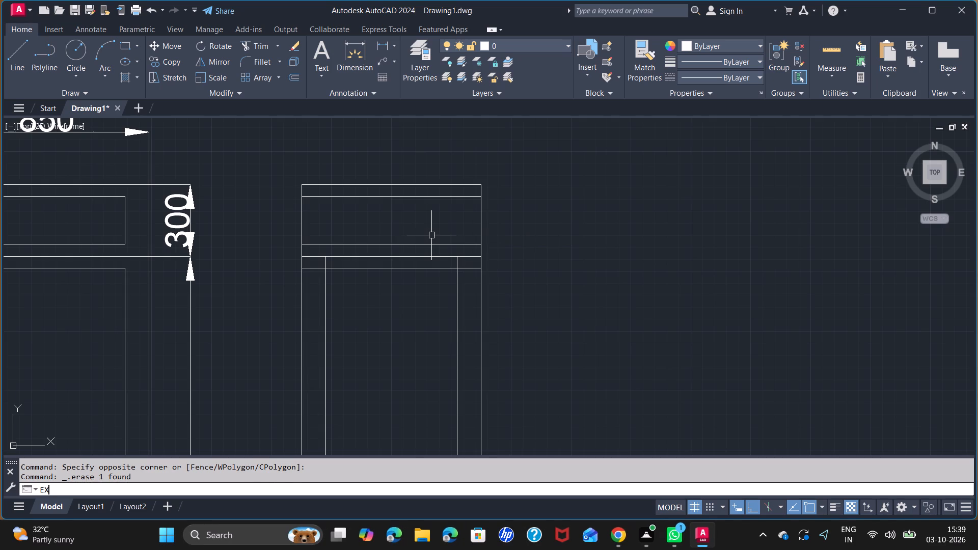
{"action": "key", "text": "Return"}
{"action": "left_click", "coordinate": [325, 313]}
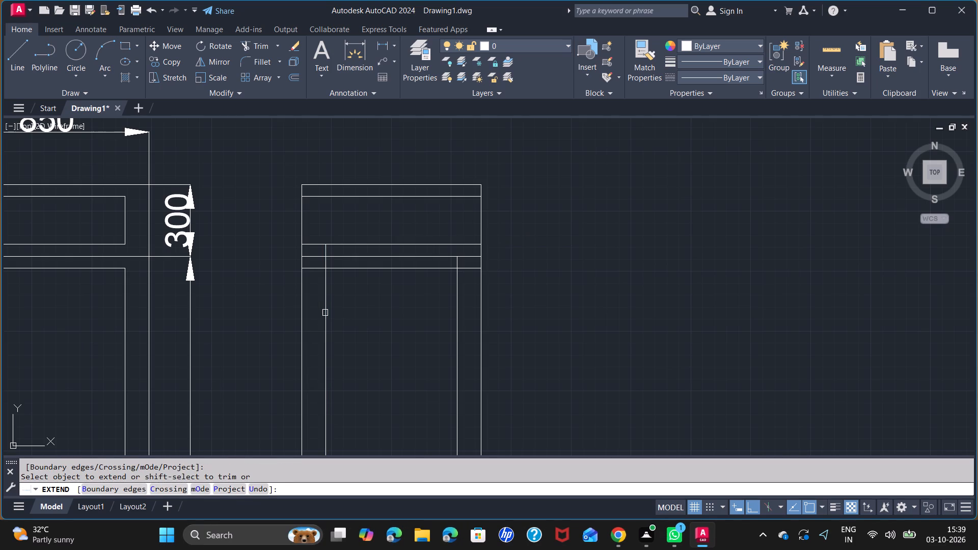
{"action": "left_click", "coordinate": [325, 304]}
{"action": "left_click", "coordinate": [325, 295]}
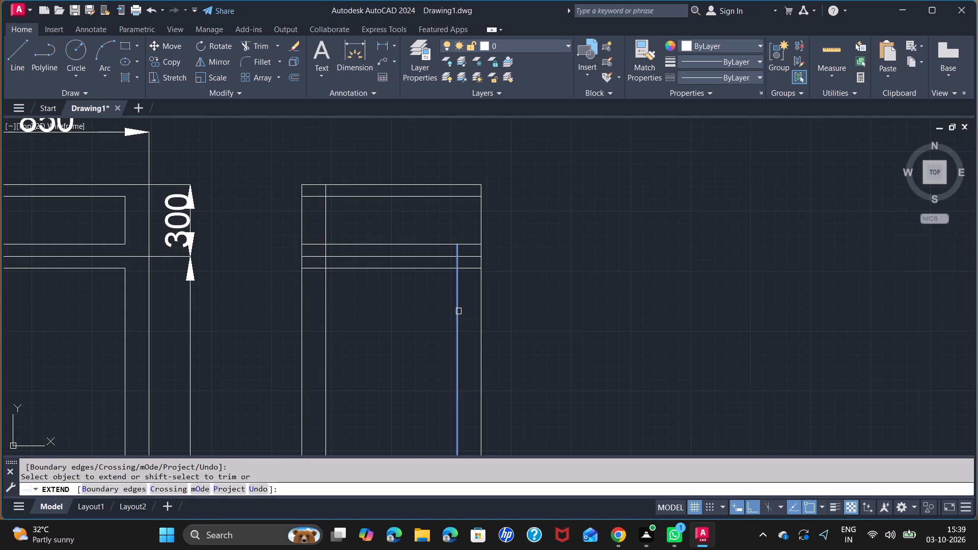
{"action": "left_click", "coordinate": [458, 311]}
{"action": "left_click", "coordinate": [457, 305]}
{"action": "left_click", "coordinate": [456, 299]}
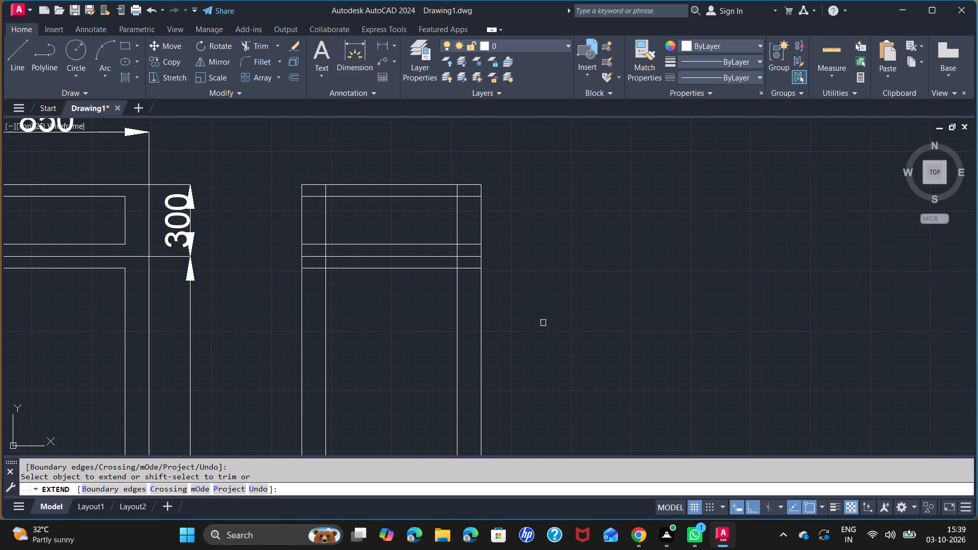
{"action": "key", "text": "space"}
Trim the overlapping line ends around the eleventh opening's upper section, leaving a closed inner rectangle.
{"action": "type", "text": "TR"}
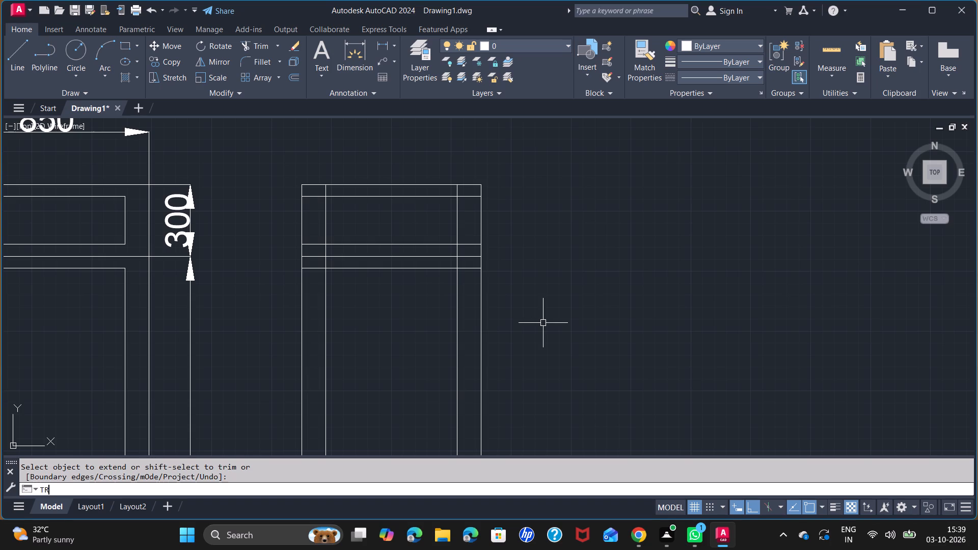
{"action": "key", "text": "Return"}
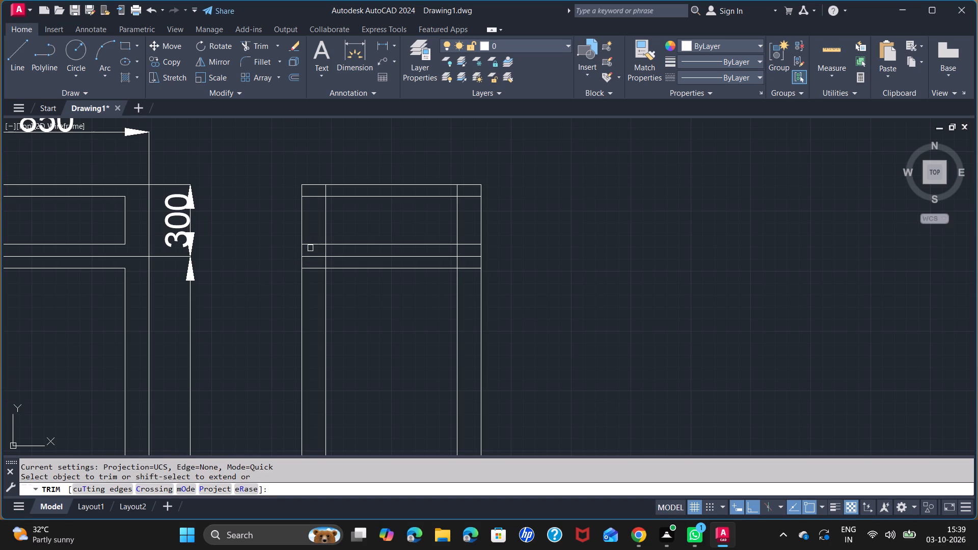
{"action": "left_click", "coordinate": [312, 245]}
{"action": "left_click", "coordinate": [324, 251]}
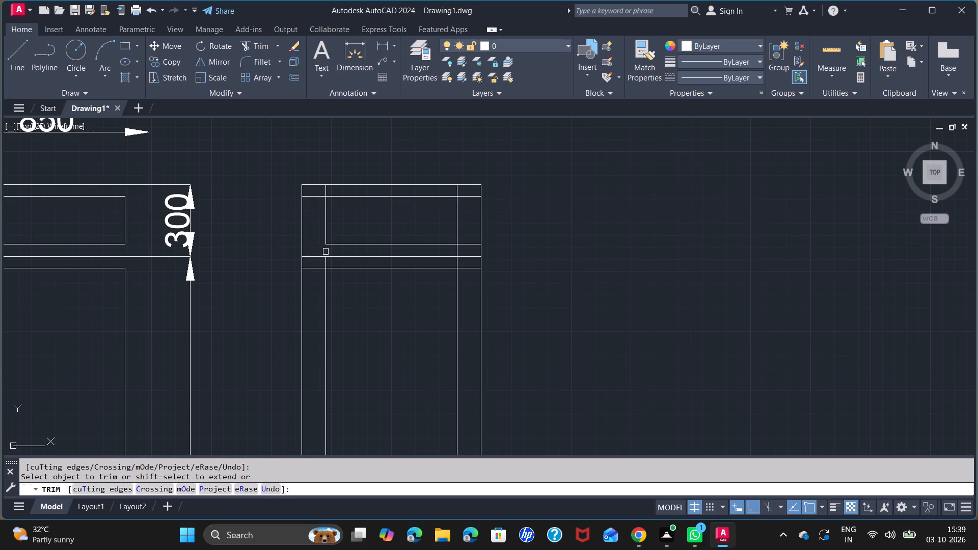
{"action": "left_click", "coordinate": [458, 250]}
{"action": "left_click", "coordinate": [465, 247]}
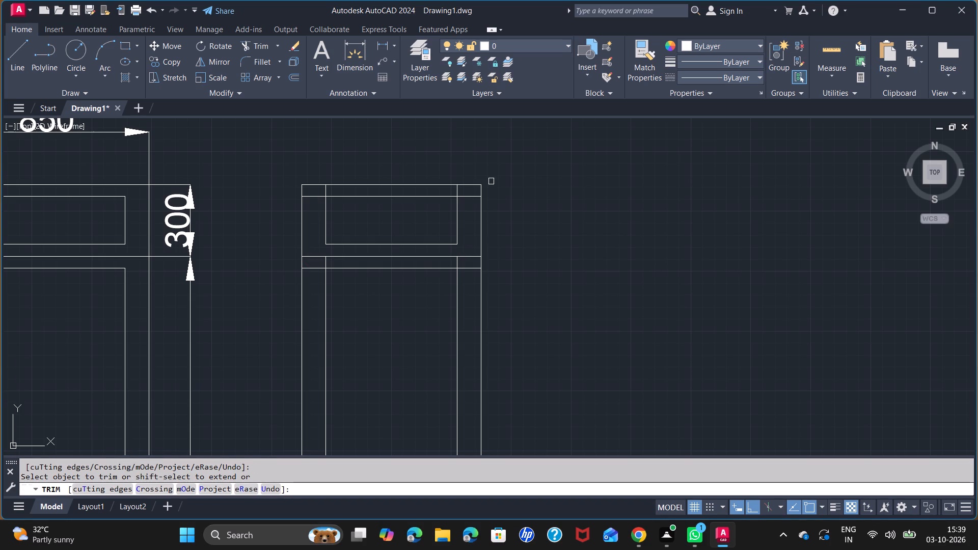
{"action": "left_click", "coordinate": [472, 195]}
{"action": "left_click", "coordinate": [460, 191]}
{"action": "left_click", "coordinate": [324, 193]}
{"action": "left_click", "coordinate": [308, 194]}
Trim the overlapping line ends below the eleventh opening's crossbar, leaving a separate lower inner frame.
{"action": "left_click", "coordinate": [317, 273]}
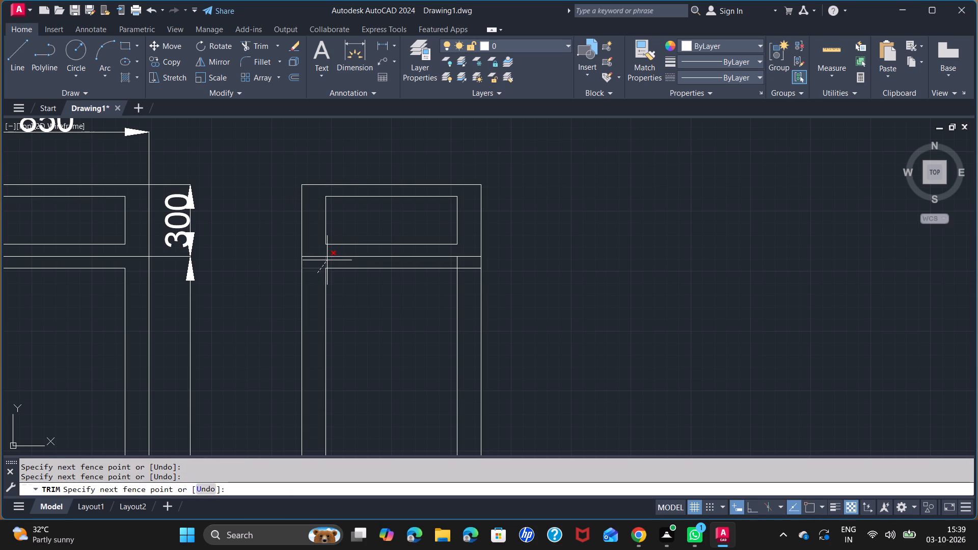
{"action": "left_click", "coordinate": [327, 260]}
{"action": "left_click", "coordinate": [455, 264]}
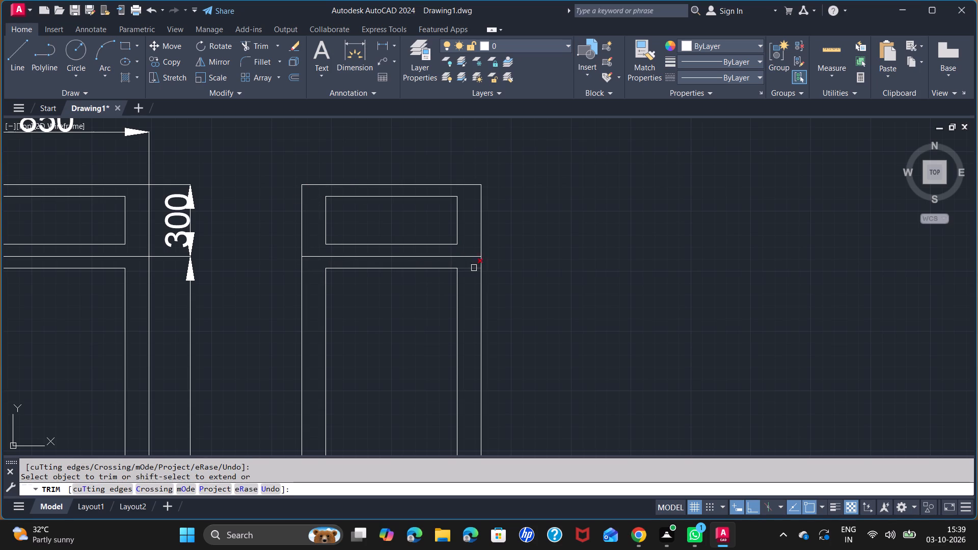
{"action": "left_click", "coordinate": [474, 268]}
{"action": "scroll", "coordinate": [436, 285], "scroll_direction": "down", "scroll_amount": 1}
{"action": "key", "text": "space"}
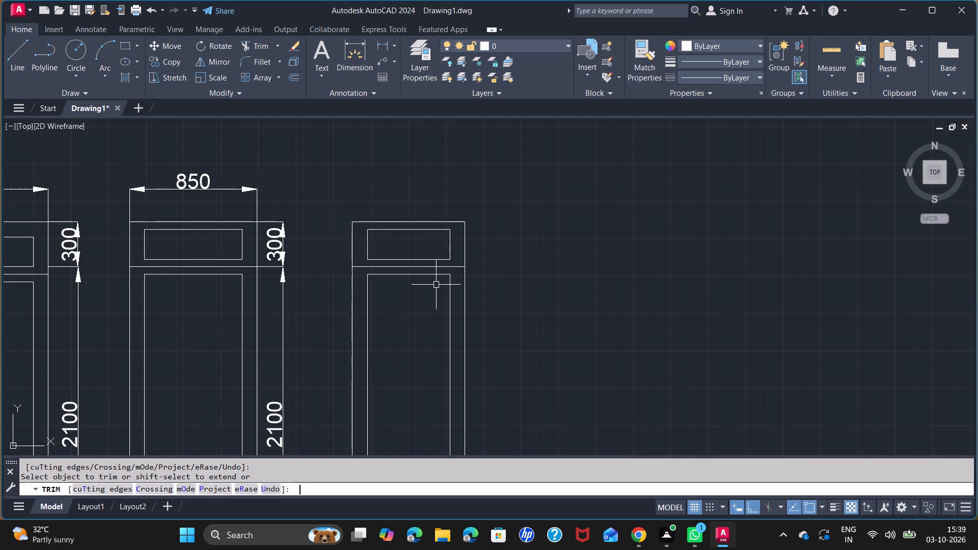
Dimension the eleventh opening's overall width above its top edge, level with the neighbouring opening's width dimension.
{"action": "left_click", "coordinate": [378, 40]}
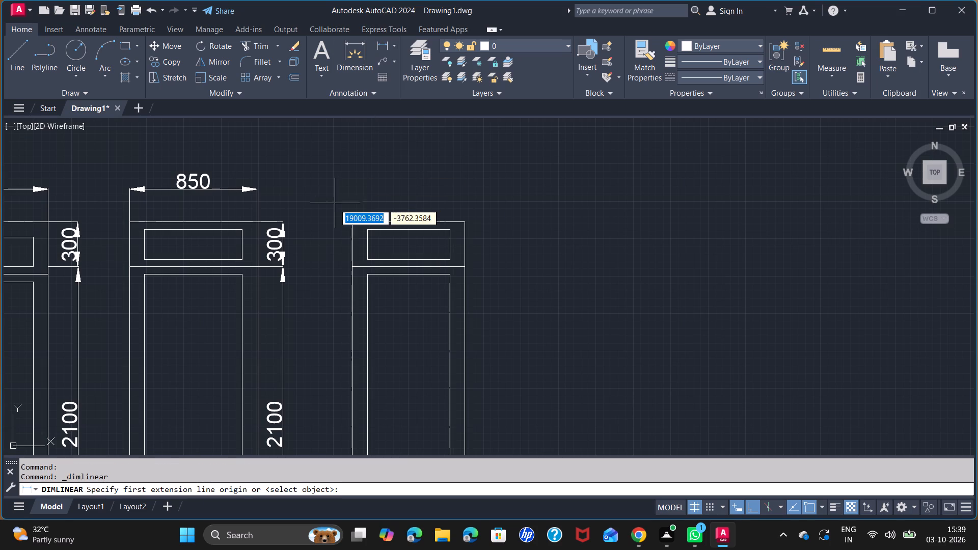
{"action": "left_click", "coordinate": [350, 223]}
{"action": "left_click", "coordinate": [464, 226]}
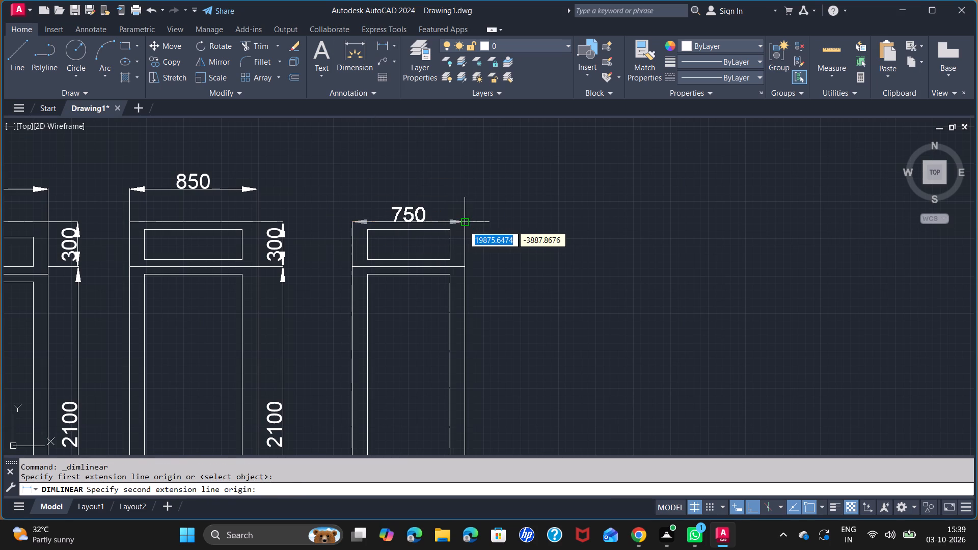
{"action": "left_click", "coordinate": [254, 190]}
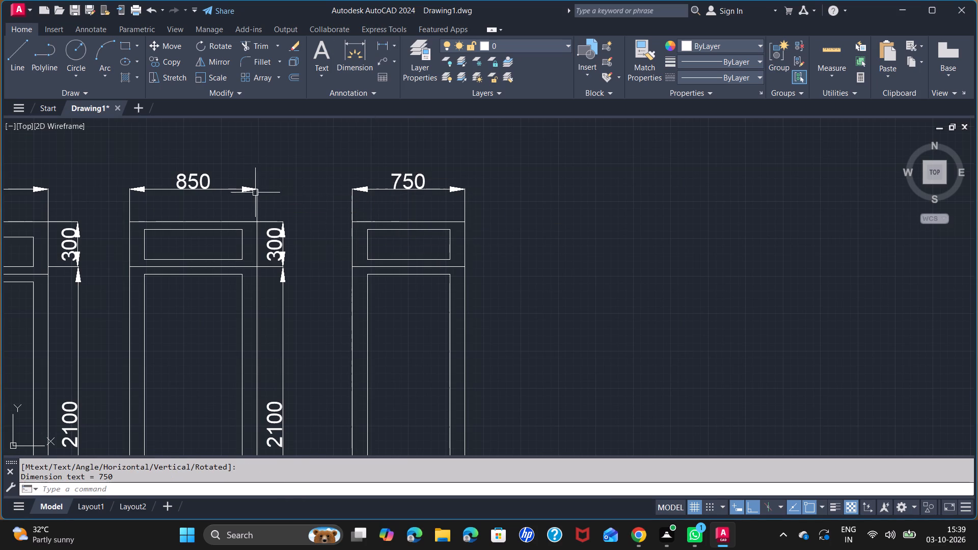
Add vertical dimensions beside the eleventh opening for its upper section and its lower part down to the baseline, in line with each other.
{"action": "key", "text": "space"}
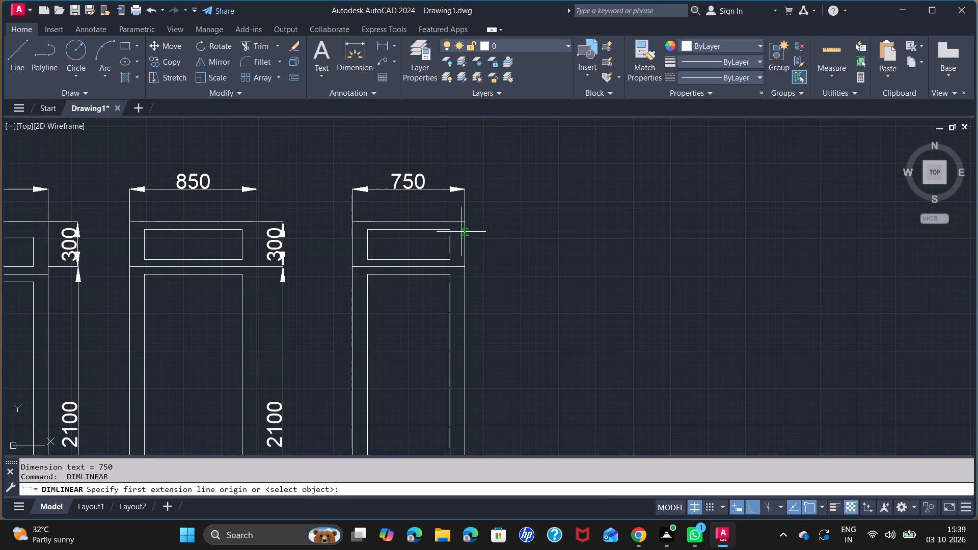
{"action": "left_click", "coordinate": [464, 226]}
{"action": "left_click", "coordinate": [466, 268]}
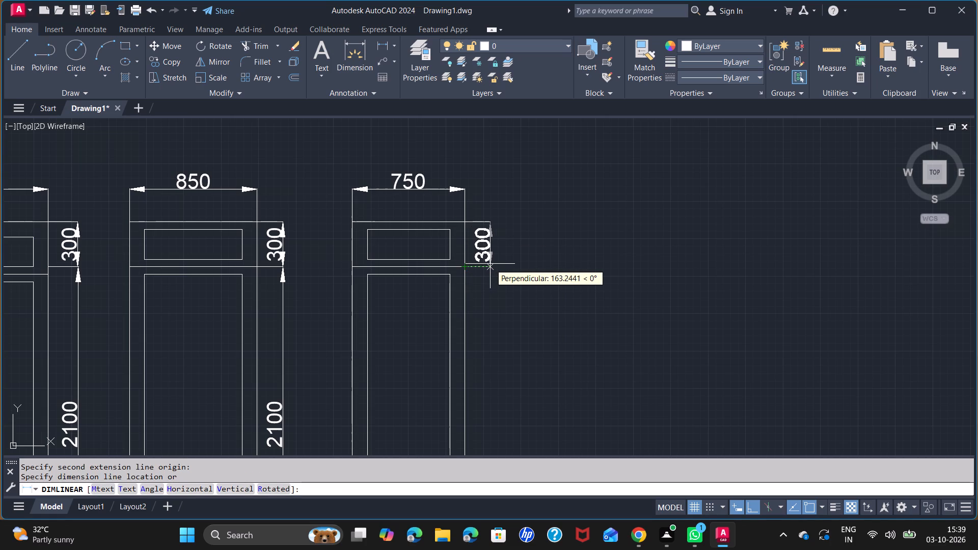
{"action": "left_click", "coordinate": [490, 264]}
{"action": "key", "text": "space"}
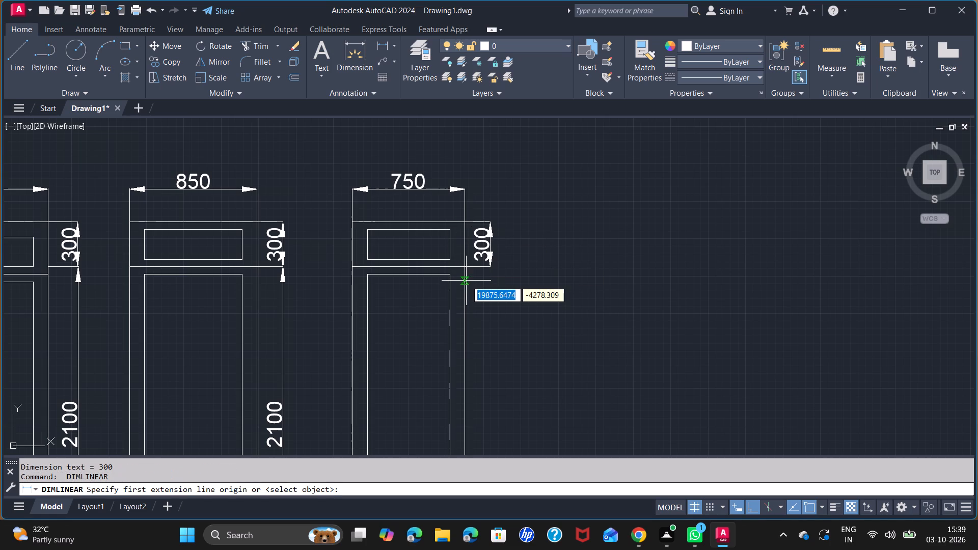
{"action": "left_click", "coordinate": [464, 267]}
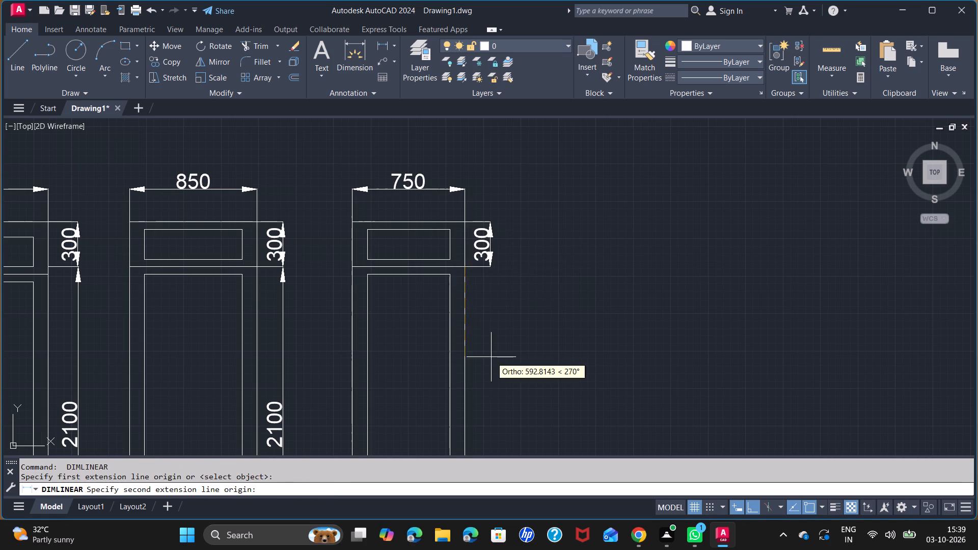
{"action": "scroll", "coordinate": [491, 357], "scroll_direction": "down", "scroll_amount": 4}
{"action": "scroll", "coordinate": [483, 387], "scroll_direction": "up", "scroll_amount": 4}
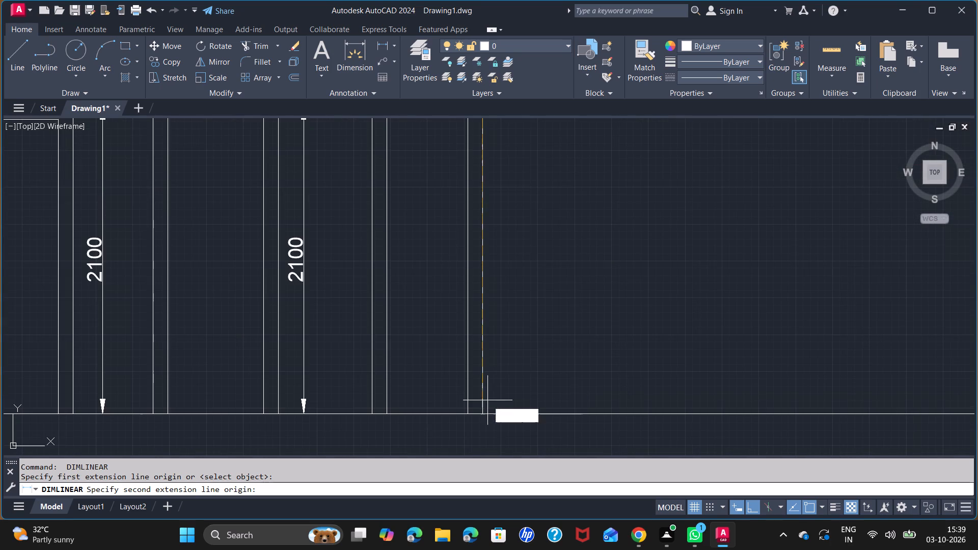
{"action": "left_click", "coordinate": [484, 409]}
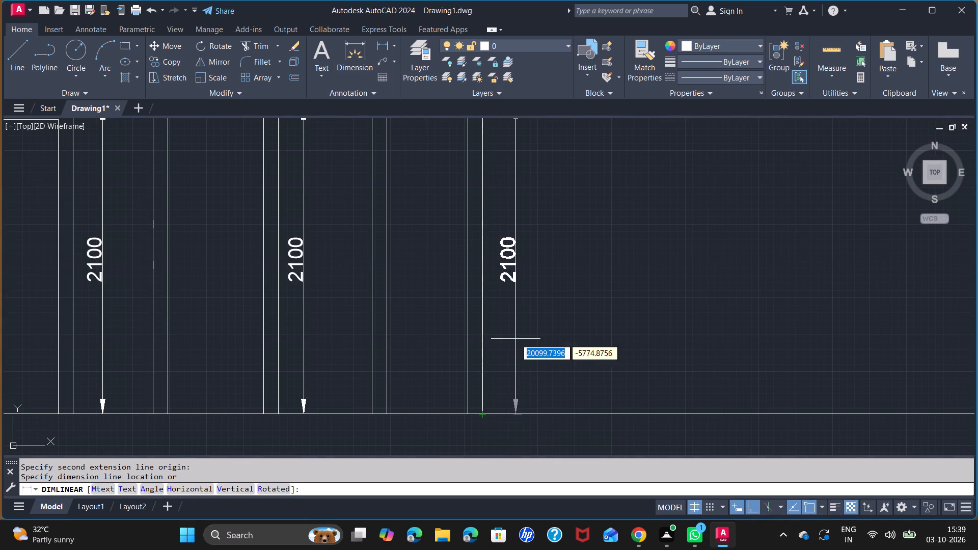
{"action": "scroll", "coordinate": [523, 306], "scroll_direction": "down", "scroll_amount": 2}
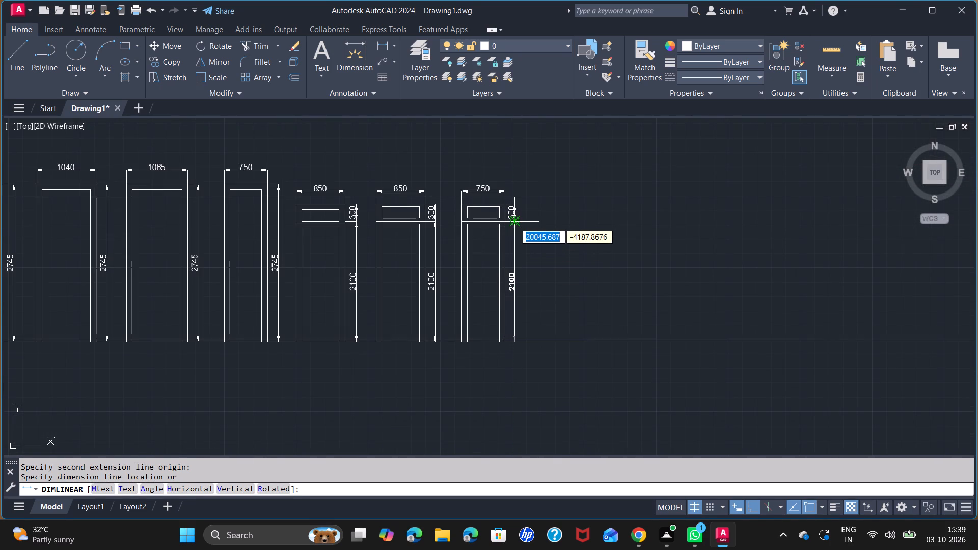
{"action": "left_click", "coordinate": [514, 222]}
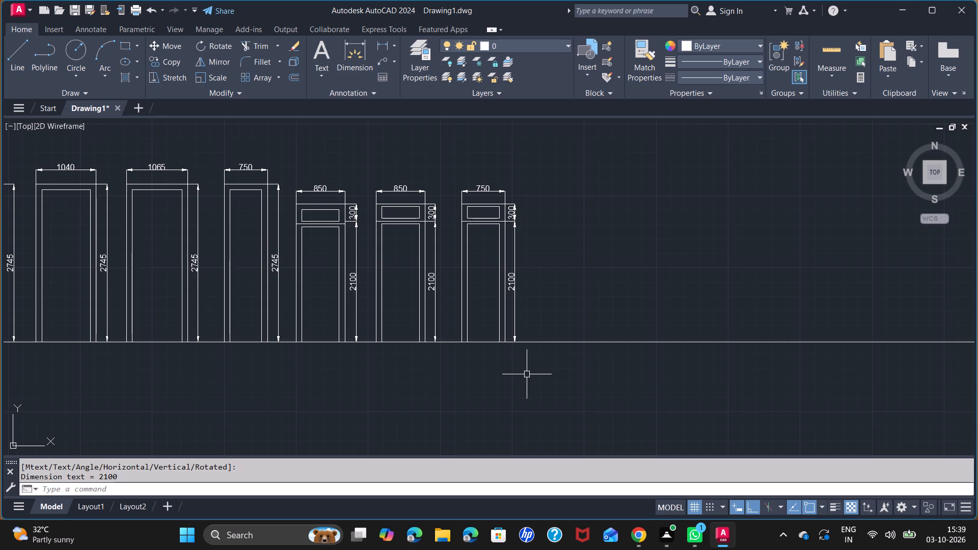
Draw the twelfth opening's outline on the baseline beside the eleventh, 2100 high and 750 wide, closing down to the baseline.
{"action": "key", "text": "l"}
{"action": "key", "text": "Return"}
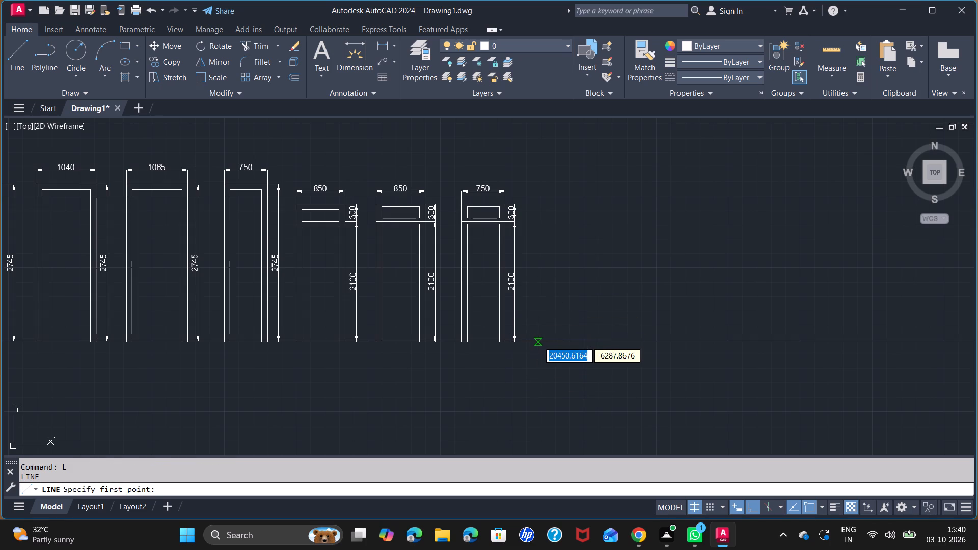
{"action": "middle_click_drag", "start_coordinate": [538, 341], "coordinate": [446, 329]}
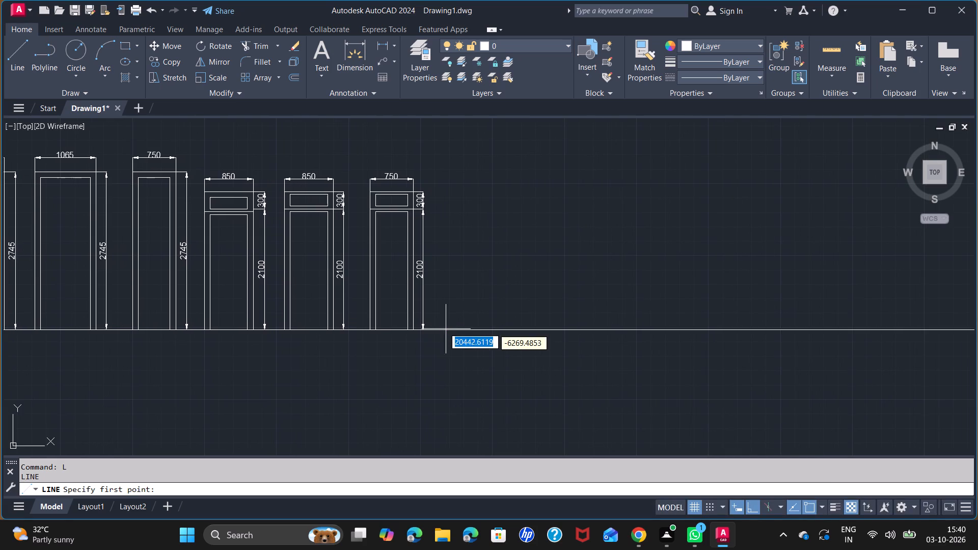
{"action": "scroll", "coordinate": [442, 327], "scroll_direction": "up", "scroll_amount": 1}
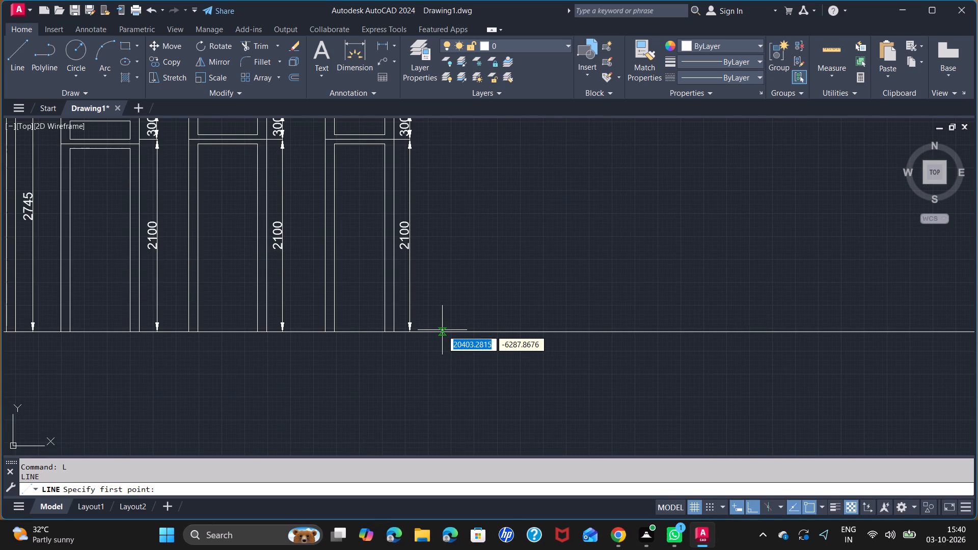
{"action": "left_click", "coordinate": [439, 333]}
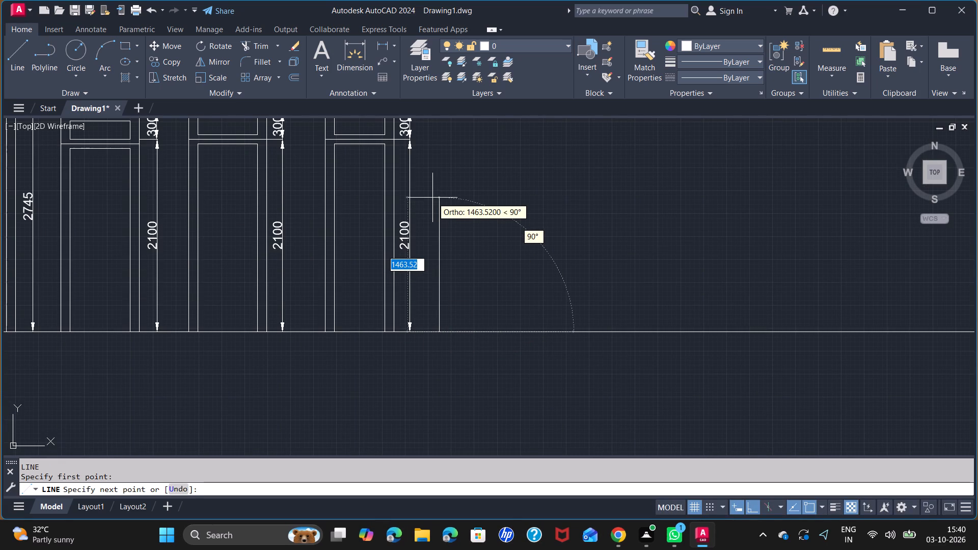
{"action": "type", "text": "2100"}
{"action": "key", "text": "Return"}
{"action": "scroll", "coordinate": [437, 193], "scroll_direction": "down", "scroll_amount": 1}
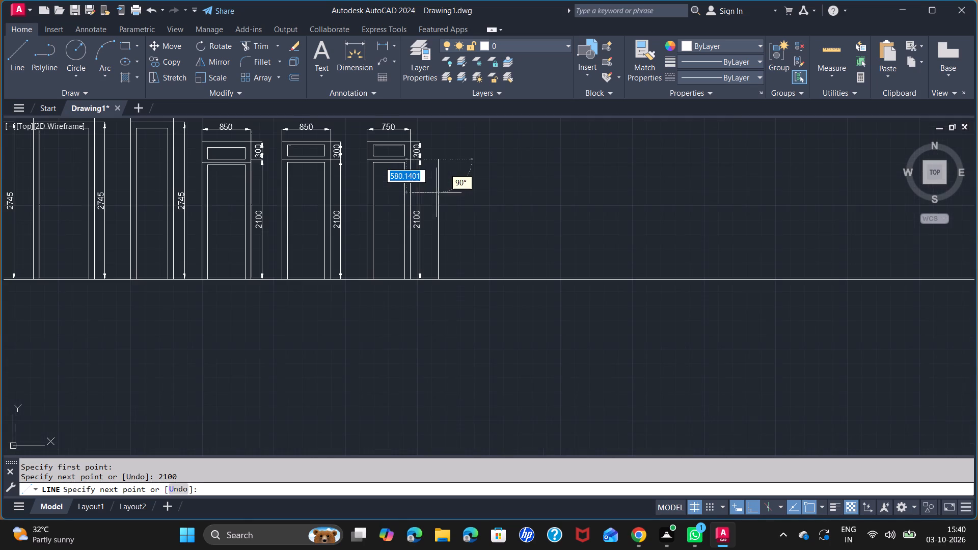
{"action": "middle_click_drag", "start_coordinate": [440, 193], "coordinate": [428, 261]}
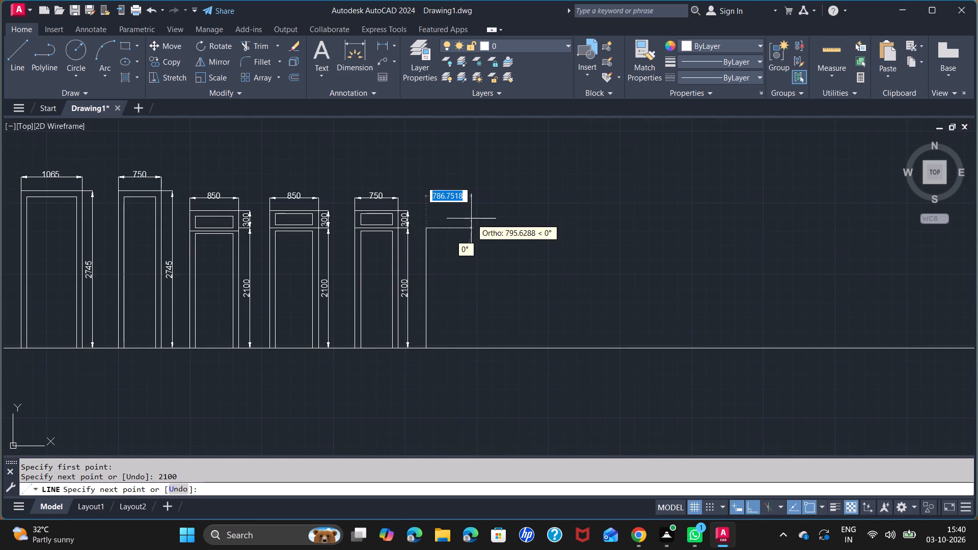
{"action": "type", "text": "750"}
{"action": "key", "text": "Return"}
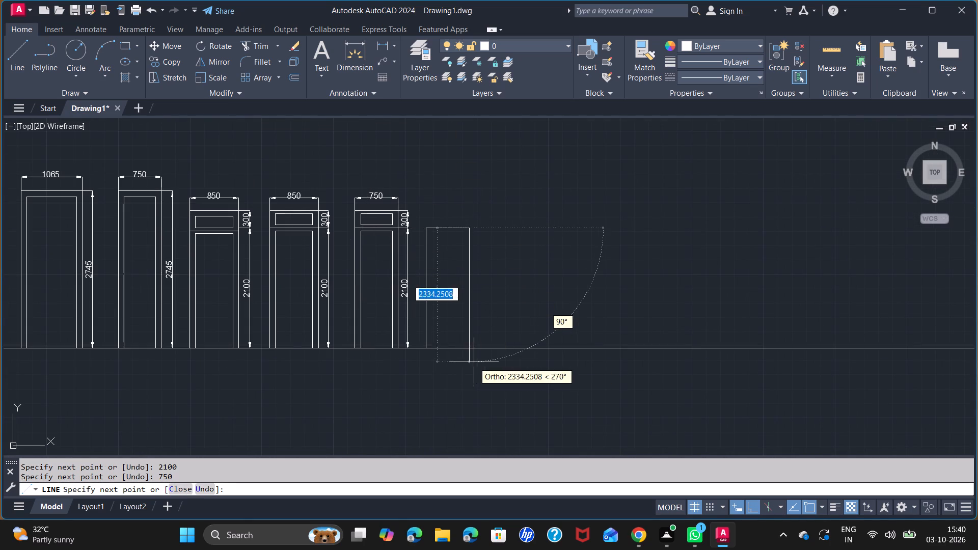
{"action": "scroll", "coordinate": [470, 349], "scroll_direction": "up", "scroll_amount": 2}
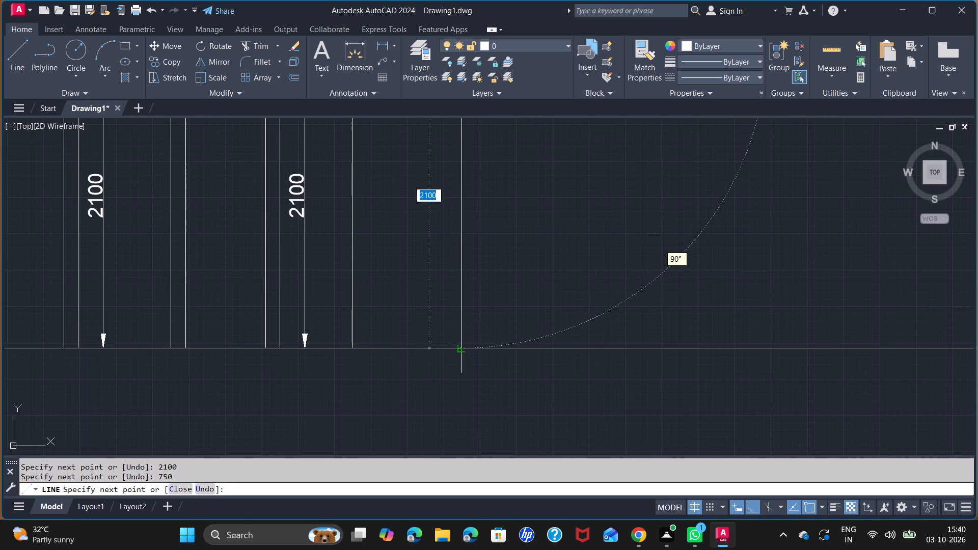
{"action": "left_click", "coordinate": [464, 346]}
{"action": "key", "text": "space"}
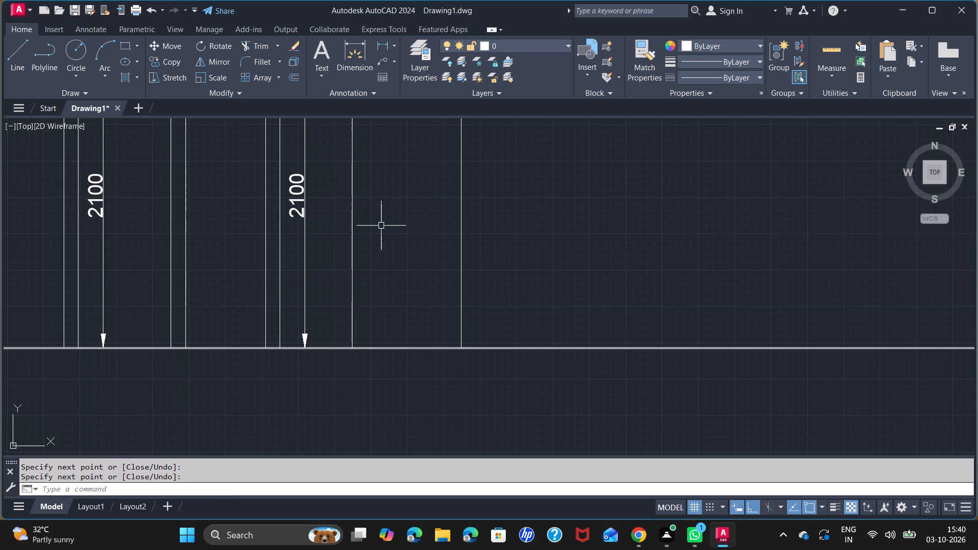
Draw an upper section 300 high and 750 wide on top of the twelfth opening's outline.
{"action": "middle_click_drag", "start_coordinate": [397, 237], "coordinate": [427, 409]}
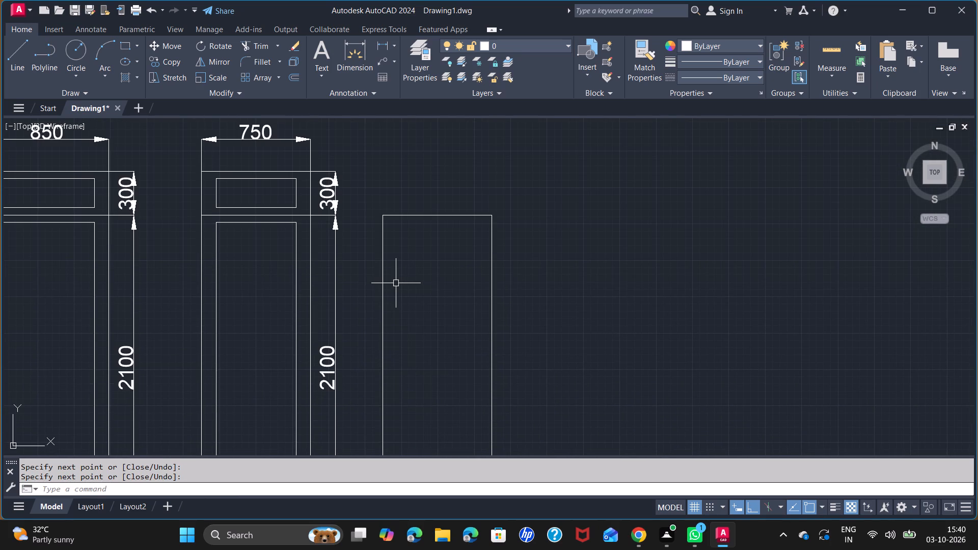
{"action": "key", "text": "space"}
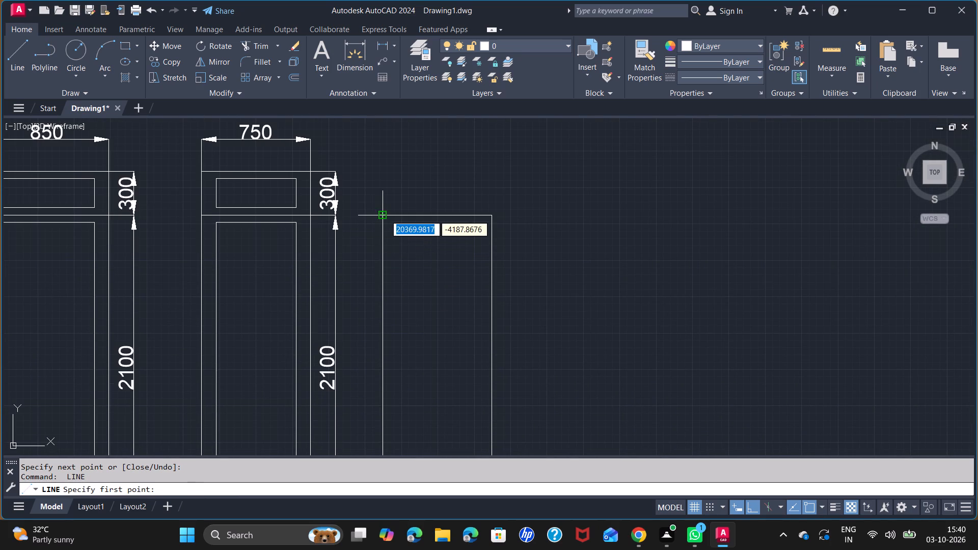
{"action": "left_click", "coordinate": [385, 215]}
{"action": "type", "text": "300"}
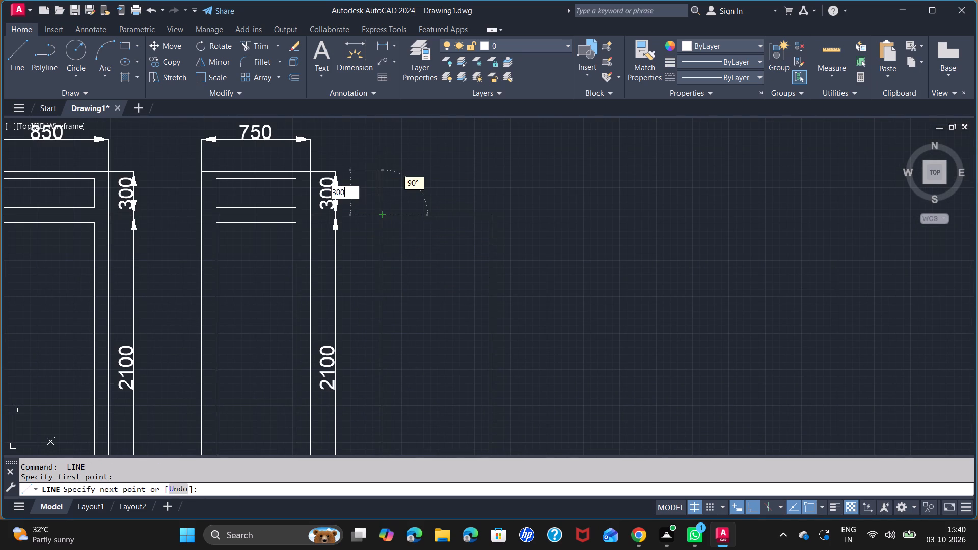
{"action": "key", "text": "Return"}
{"action": "type", "text": "750"}
{"action": "key", "text": "Return"}
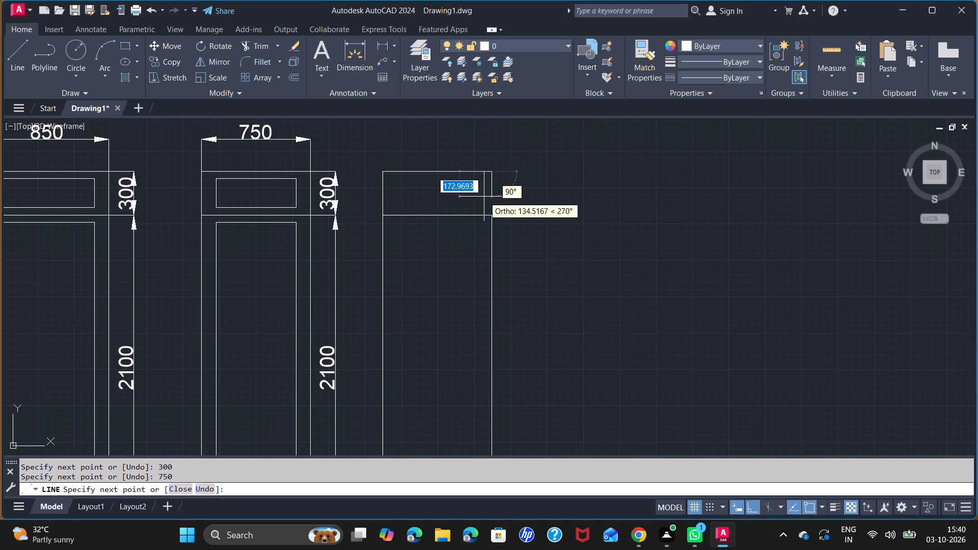
{"action": "left_click", "coordinate": [495, 211]}
{"action": "key", "text": "space"}
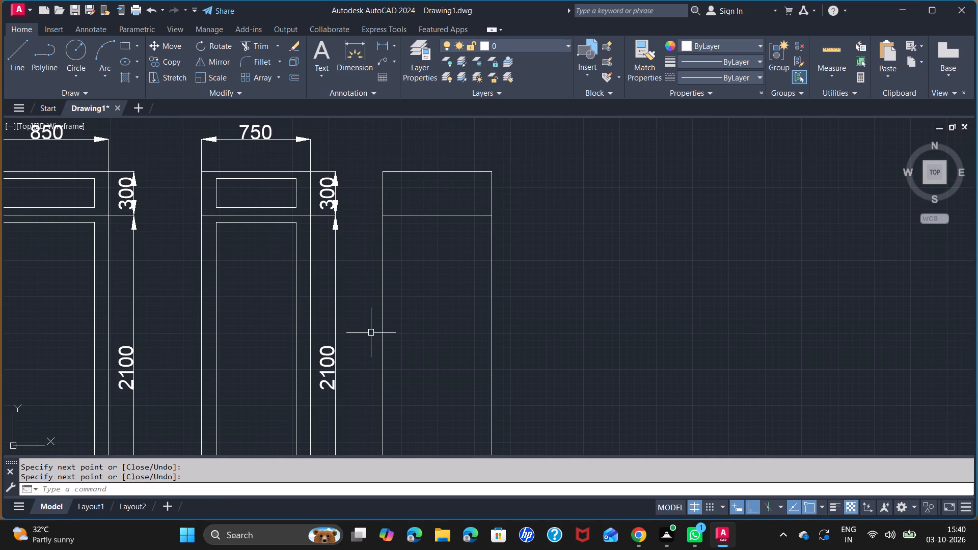
Offset both side lines of the twelfth opening's lower part and upper section inward by 100.
{"action": "type", "text": "OF"}
{"action": "key", "text": "space"}
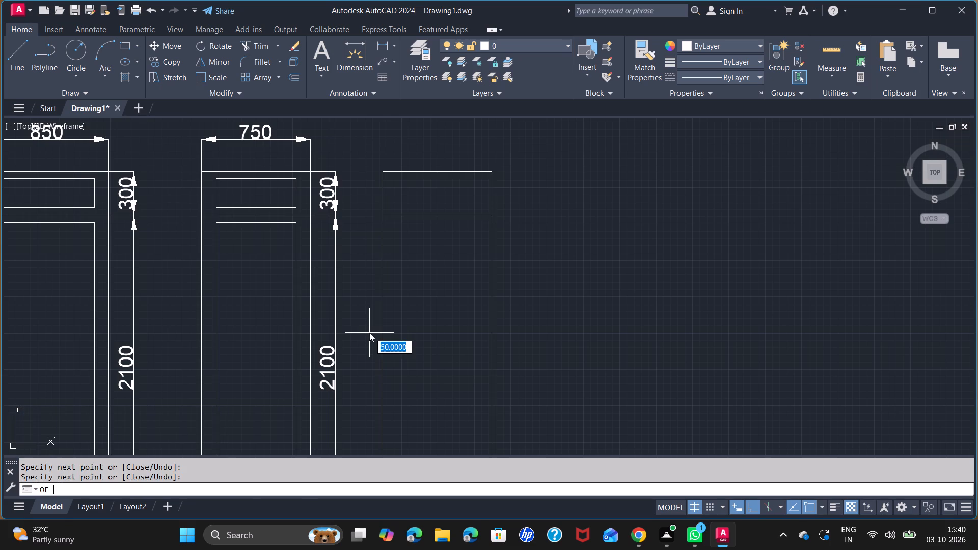
{"action": "type", "text": "100"}
{"action": "key", "text": "Return"}
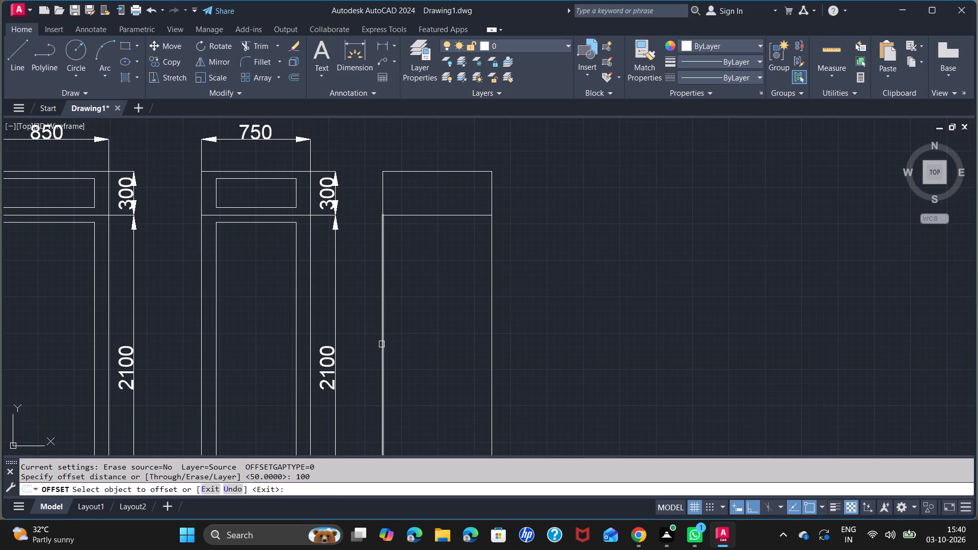
{"action": "left_click", "coordinate": [383, 345]}
{"action": "left_click", "coordinate": [413, 350]}
{"action": "left_click", "coordinate": [492, 355]}
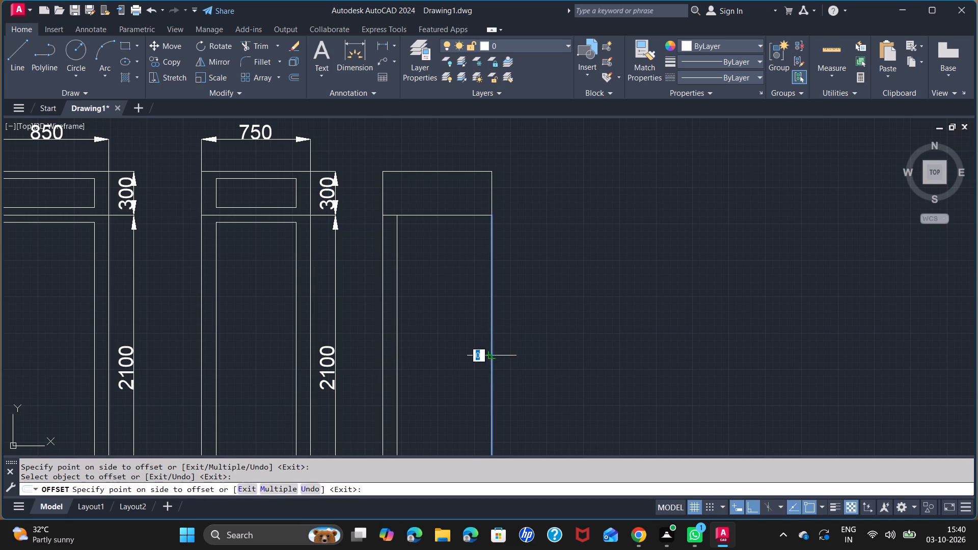
{"action": "left_click", "coordinate": [440, 352]}
{"action": "double_click", "coordinate": [384, 195]}
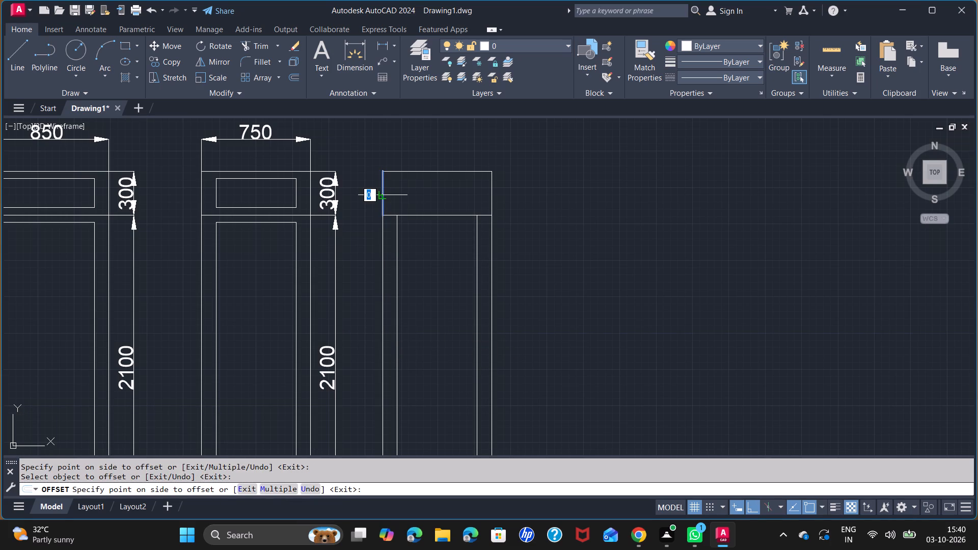
{"action": "left_click", "coordinate": [398, 197]}
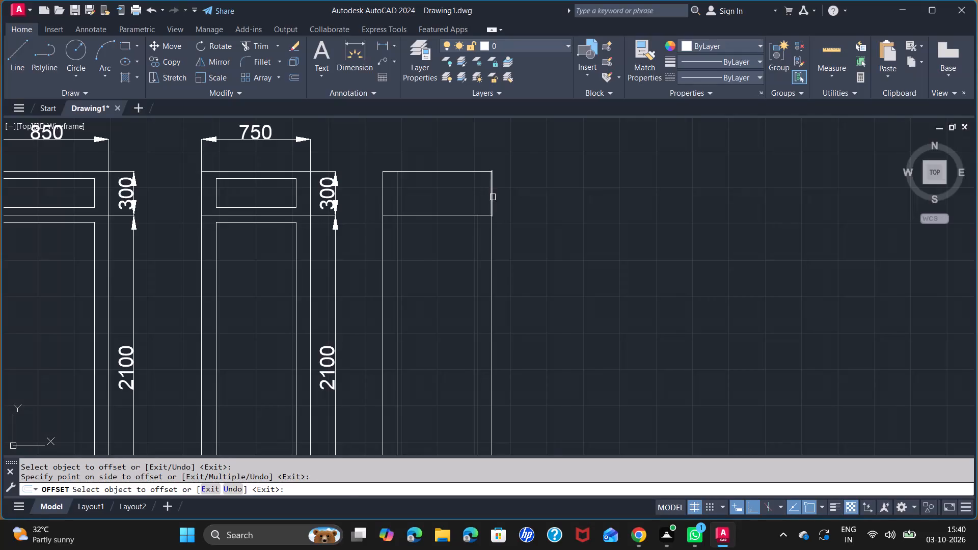
{"action": "left_click", "coordinate": [493, 197]}
{"action": "left_click", "coordinate": [468, 196]}
{"action": "key", "text": "space"}
Offset the twelfth opening's top edge 50 downward and its crossbar line 50 both upward and downward.
{"action": "key", "text": "space"}
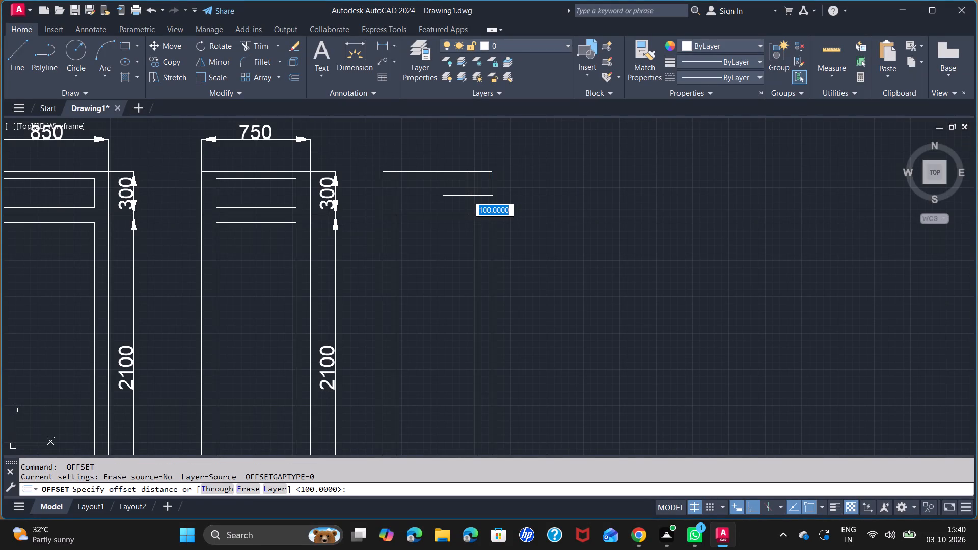
{"action": "type", "text": "50"}
{"action": "key", "text": "Return"}
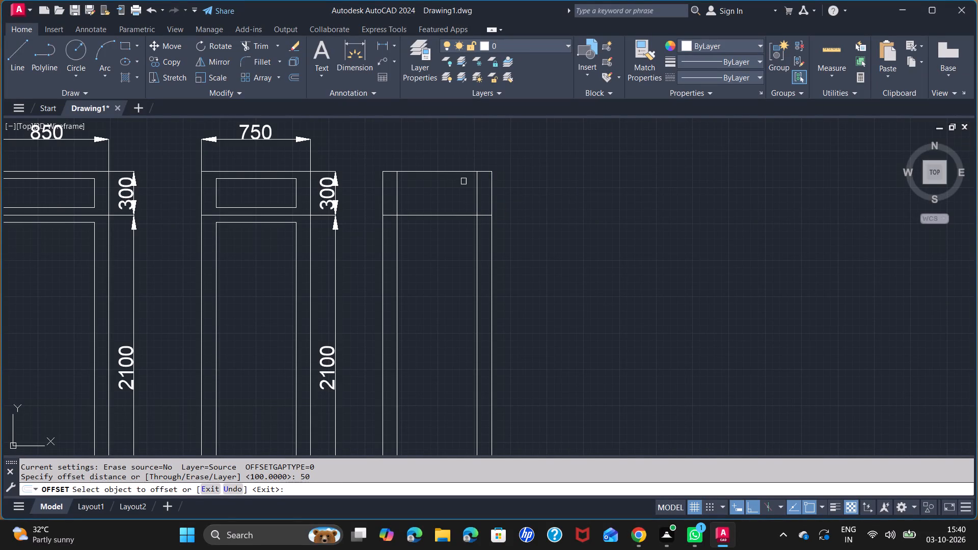
{"action": "left_click", "coordinate": [461, 169]}
{"action": "left_click", "coordinate": [466, 193]}
{"action": "left_click", "coordinate": [461, 215]}
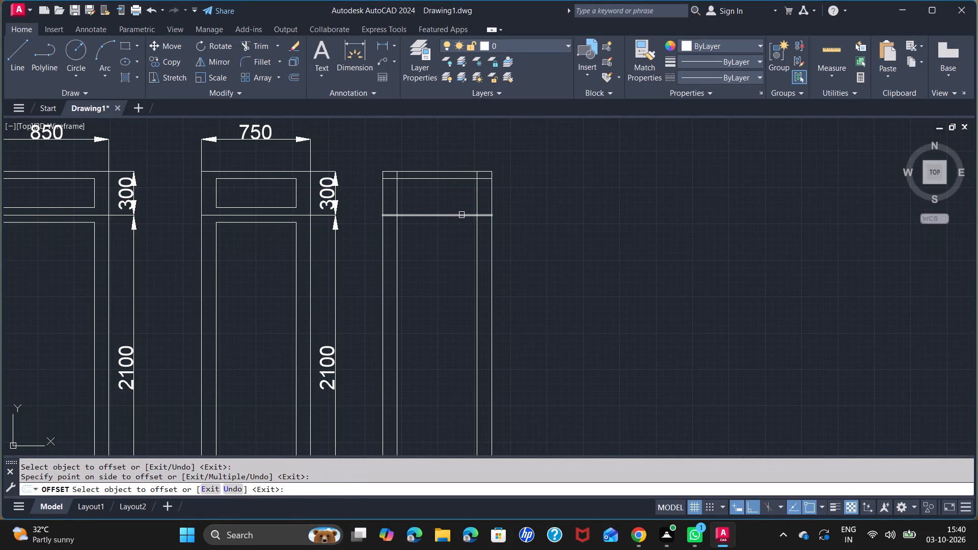
{"action": "left_click", "coordinate": [461, 208]}
{"action": "left_click", "coordinate": [459, 215]}
{"action": "left_click", "coordinate": [464, 234]}
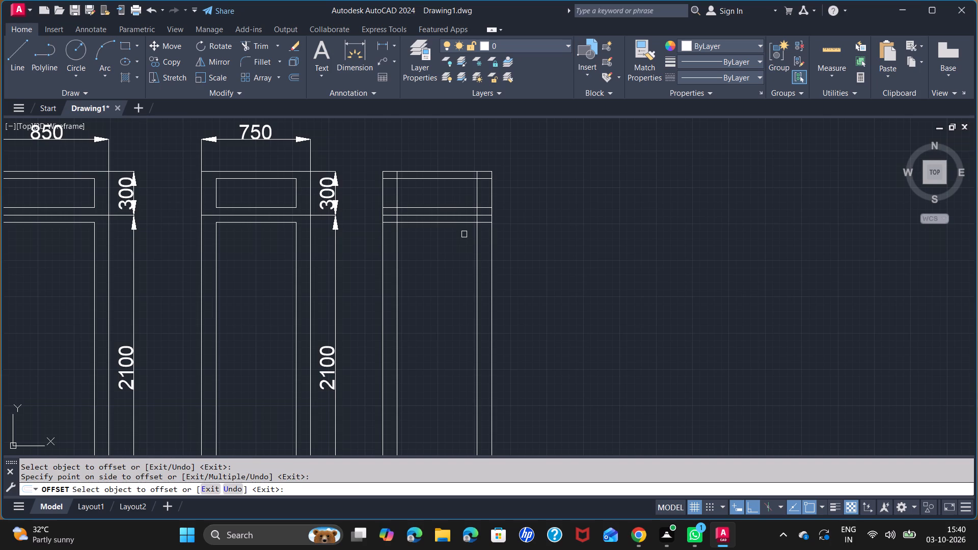
{"action": "key", "text": "space"}
Trim the overlapping offset lines around the twelfth opening's upper section, leaving one clean inner rectangle inside its frame.
{"action": "type", "text": "TR"}
{"action": "key", "text": "Return"}
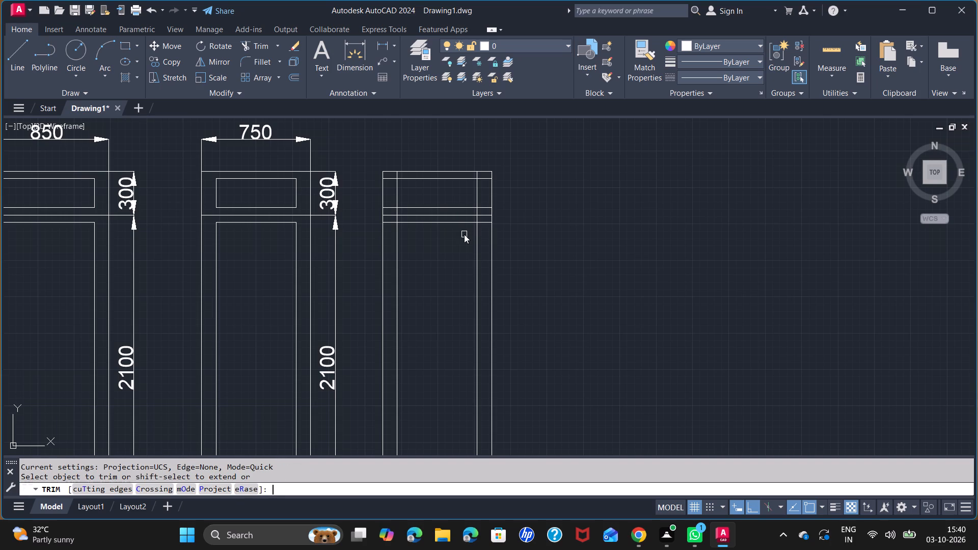
{"action": "scroll", "coordinate": [388, 190], "scroll_direction": "up", "scroll_amount": 1}
{"action": "left_click", "coordinate": [387, 175]}
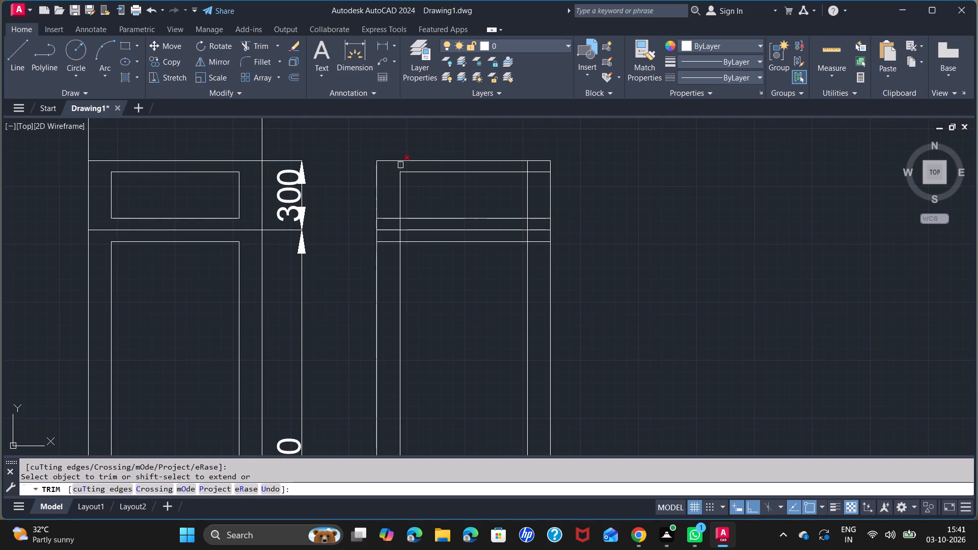
{"action": "left_click", "coordinate": [400, 167]}
{"action": "left_click", "coordinate": [529, 169]}
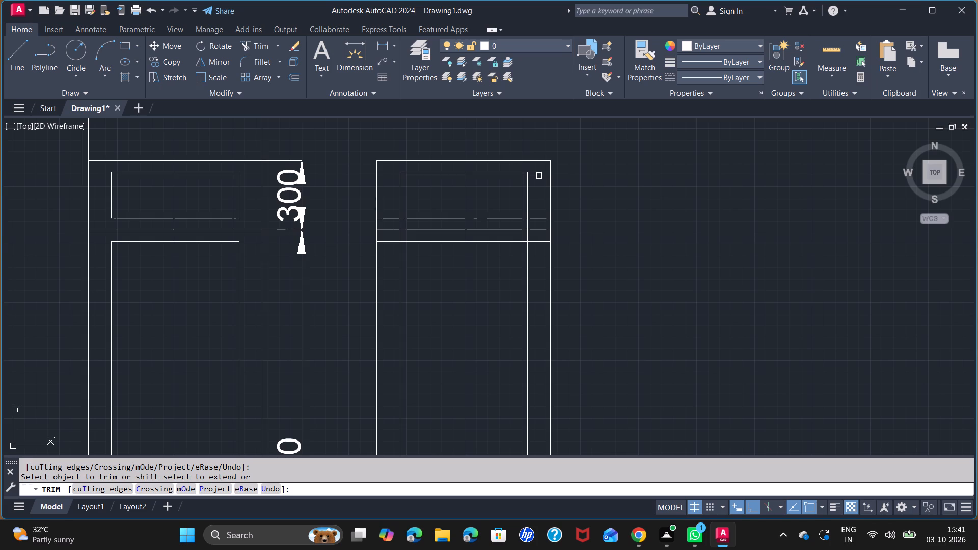
{"action": "left_click", "coordinate": [539, 175]}
{"action": "left_click", "coordinate": [539, 218]}
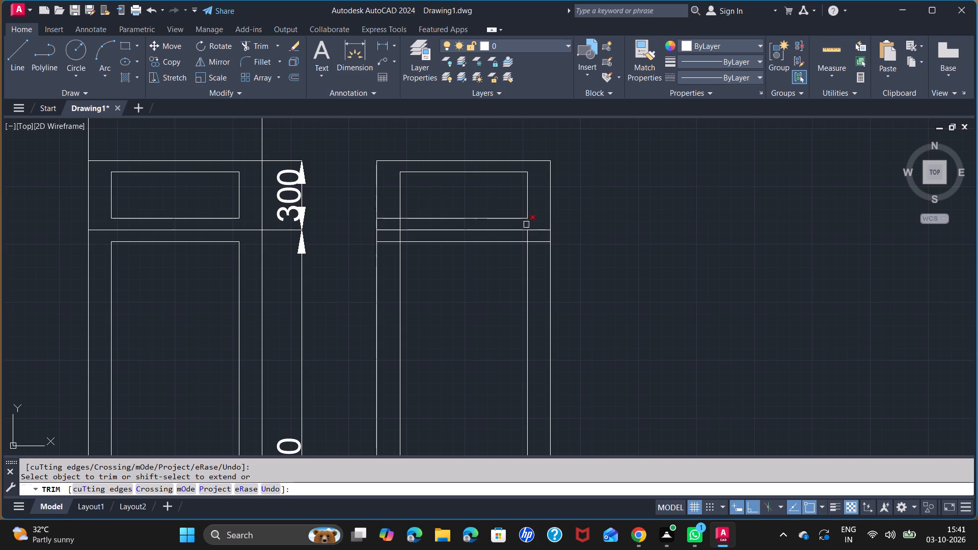
{"action": "left_click", "coordinate": [526, 225]}
{"action": "left_click", "coordinate": [400, 225]}
{"action": "left_click", "coordinate": [392, 220]}
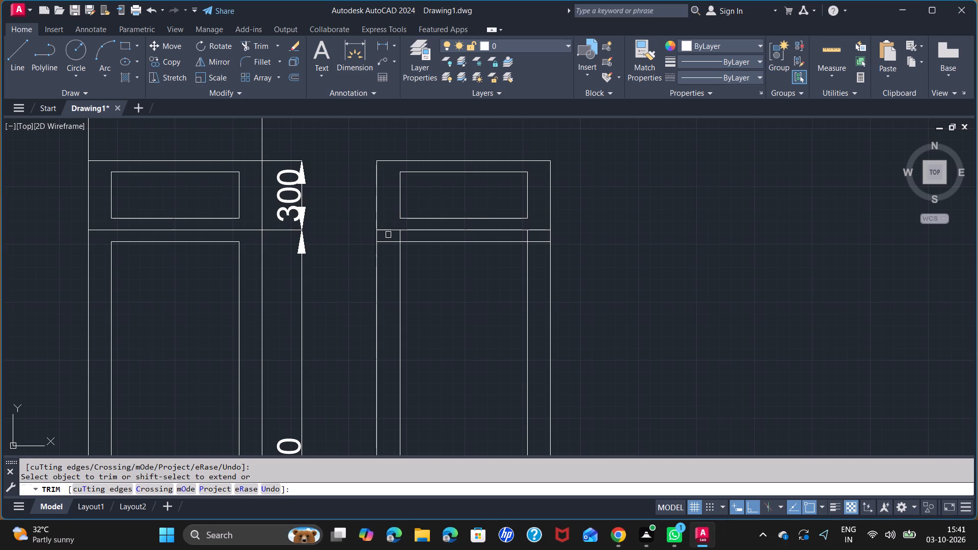
Trim the offset line ends below the twelfth opening's crossbar so the lower part keeps a clean inner frame.
{"action": "left_click", "coordinate": [388, 241]}
{"action": "left_click", "coordinate": [399, 236]}
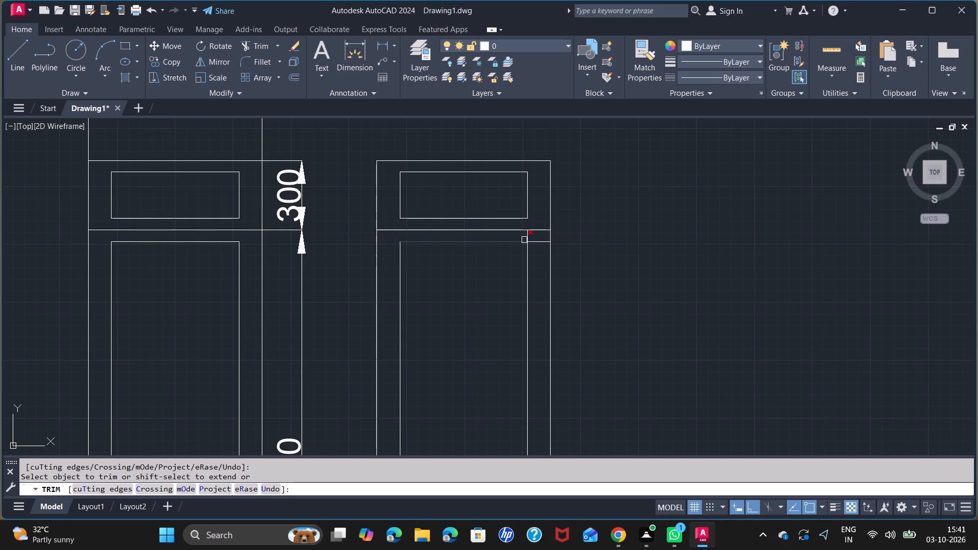
{"action": "left_click", "coordinate": [527, 237]}
{"action": "left_click", "coordinate": [535, 237]}
{"action": "left_click", "coordinate": [536, 245]}
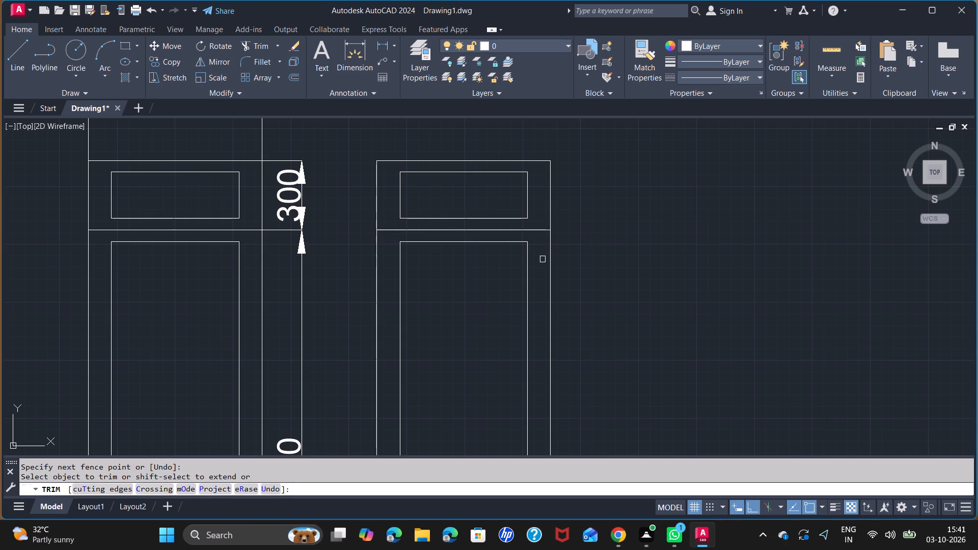
{"action": "key", "text": "space"}
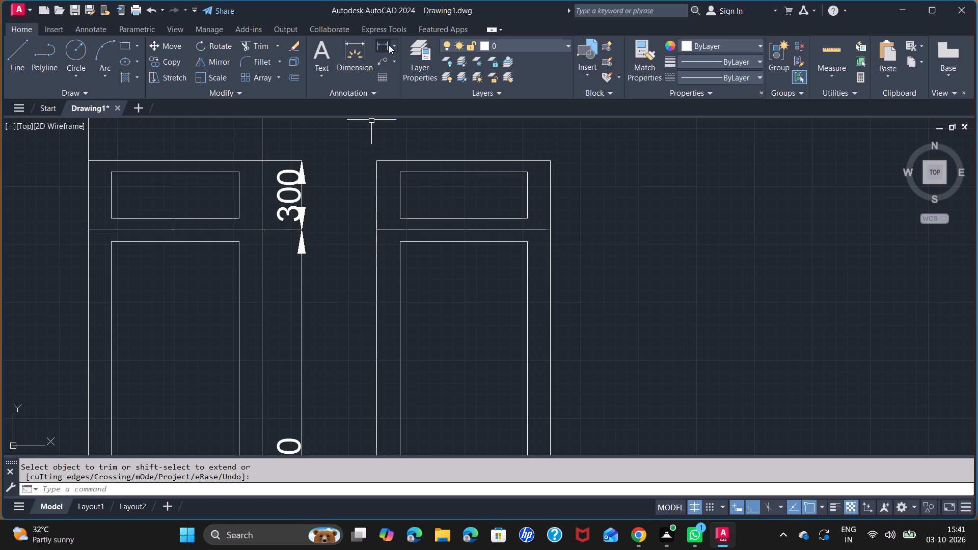
Add a linear dimension for the twelfth opening's width above its top edge, in line with the eleventh's.
{"action": "left_click", "coordinate": [382, 43]}
{"action": "left_click", "coordinate": [373, 161]}
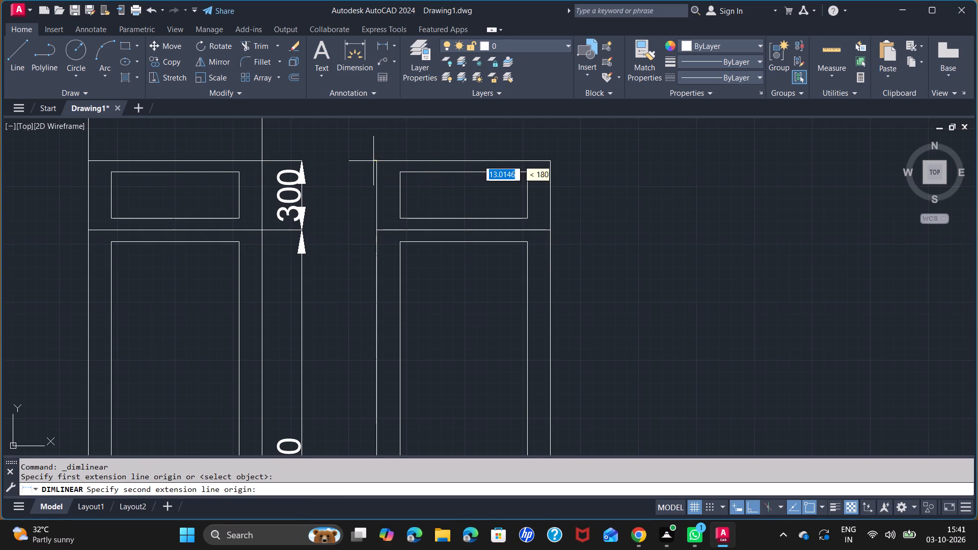
{"action": "left_click", "coordinate": [553, 162]}
{"action": "middle_click_drag", "start_coordinate": [373, 159], "coordinate": [372, 180]}
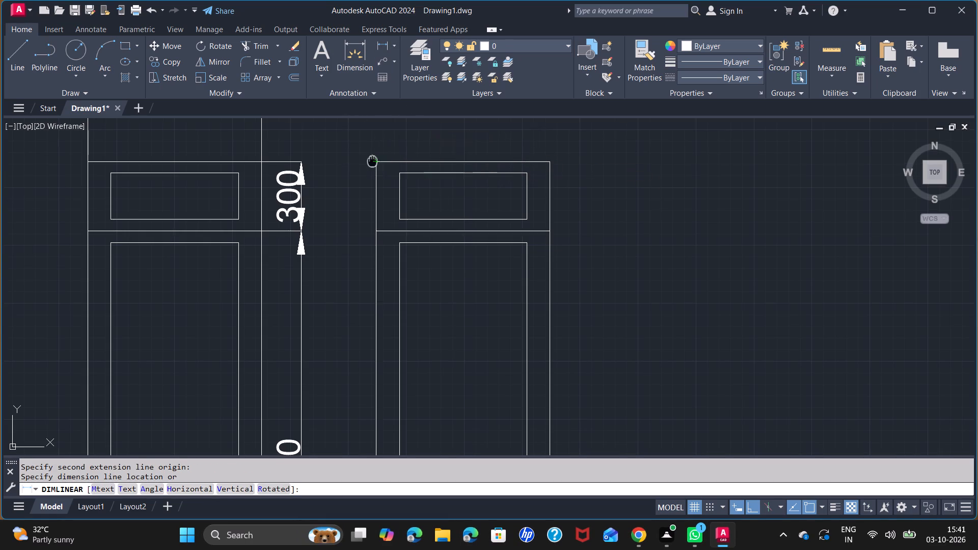
{"action": "middle_click_drag", "start_coordinate": [372, 180], "coordinate": [377, 199]}
{"action": "left_click", "coordinate": [267, 152]}
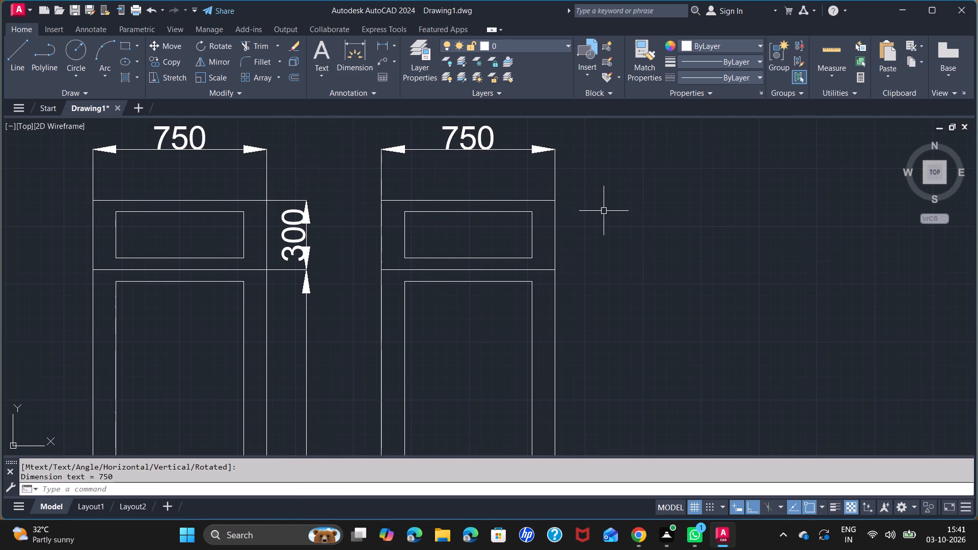
Dimension the heights of the twelfth opening's upper section and lower part, aligned in one chain beside its outer edge.
{"action": "key", "text": "space"}
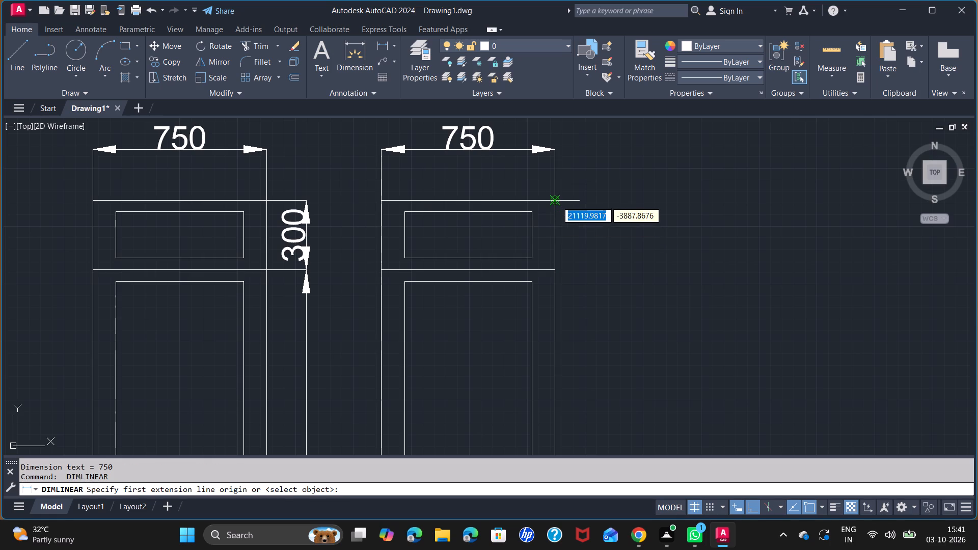
{"action": "left_click", "coordinate": [557, 201]}
{"action": "left_click", "coordinate": [555, 270]}
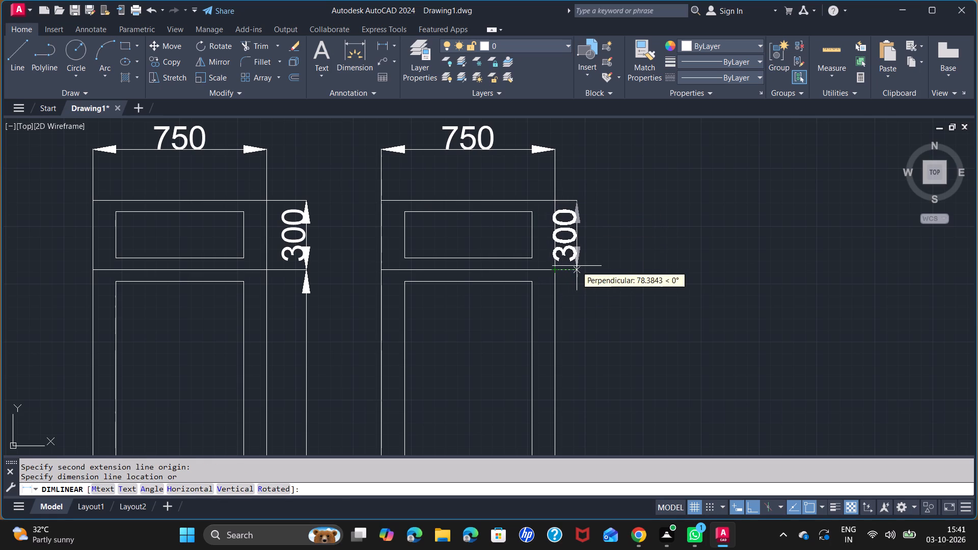
{"action": "left_click", "coordinate": [591, 265]}
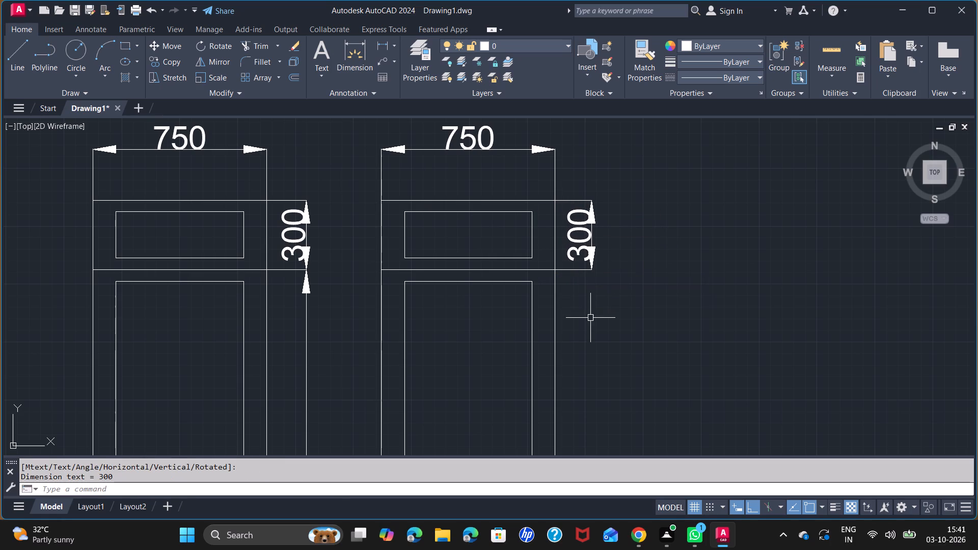
{"action": "middle_click_drag", "start_coordinate": [590, 318], "coordinate": [561, 277]}
{"action": "key", "text": "space"}
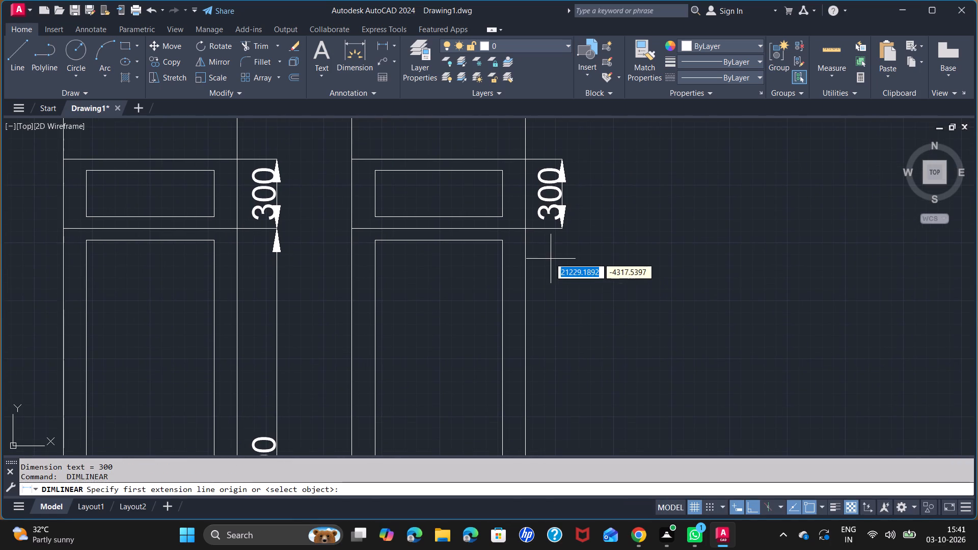
{"action": "left_click", "coordinate": [527, 230]}
{"action": "scroll", "coordinate": [560, 302], "scroll_direction": "down", "scroll_amount": 2}
{"action": "middle_click_drag", "start_coordinate": [576, 355], "coordinate": [574, 354]}
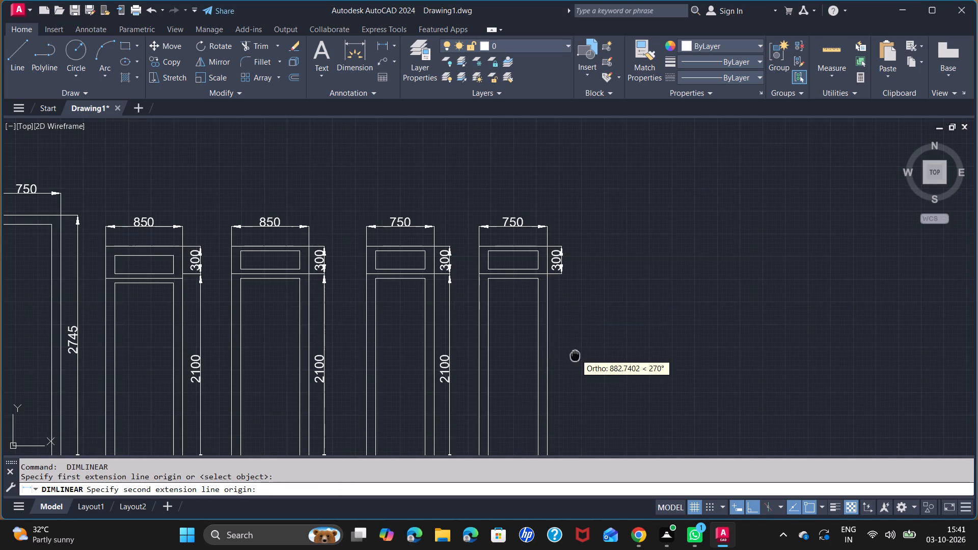
{"action": "middle_click_drag", "start_coordinate": [574, 354], "coordinate": [478, 215]}
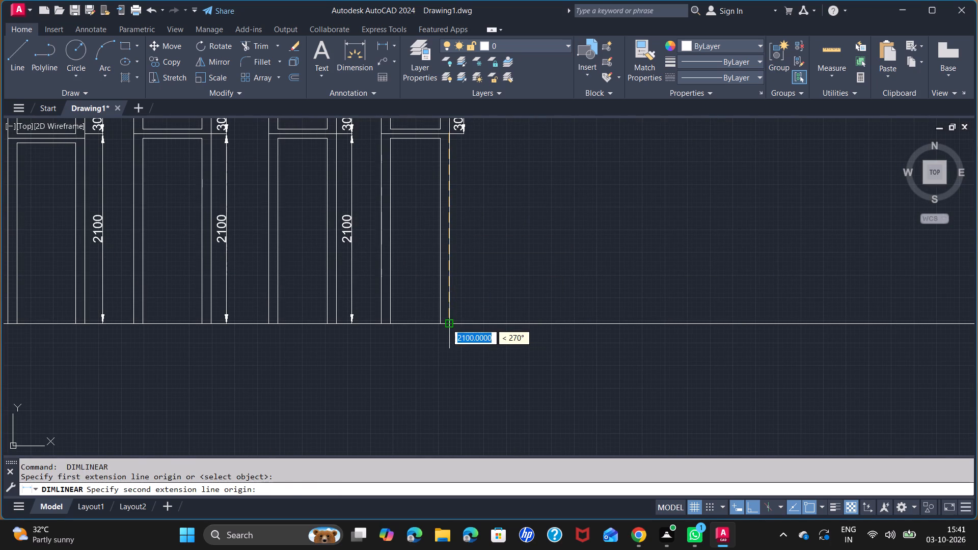
{"action": "left_click", "coordinate": [446, 323]}
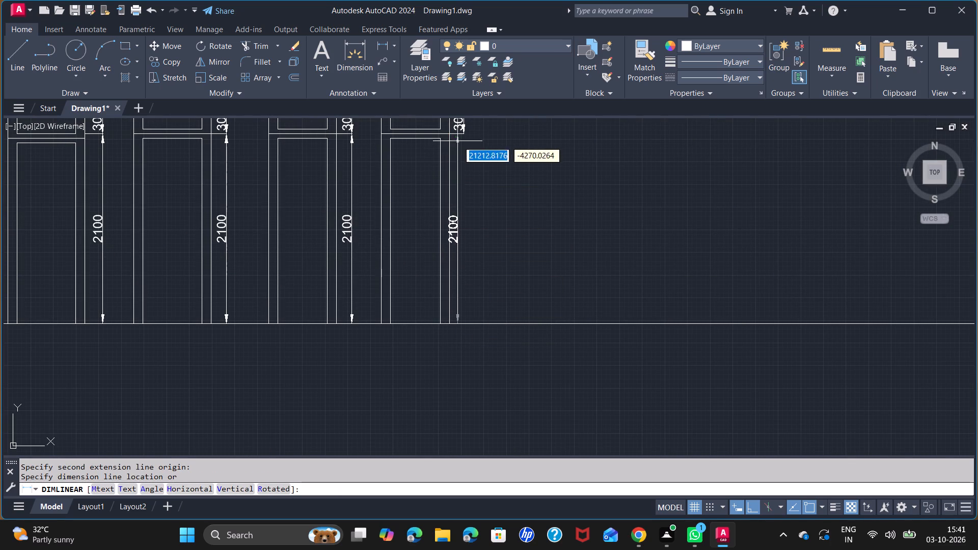
{"action": "left_click", "coordinate": [465, 135]}
{"action": "key", "text": "space"}
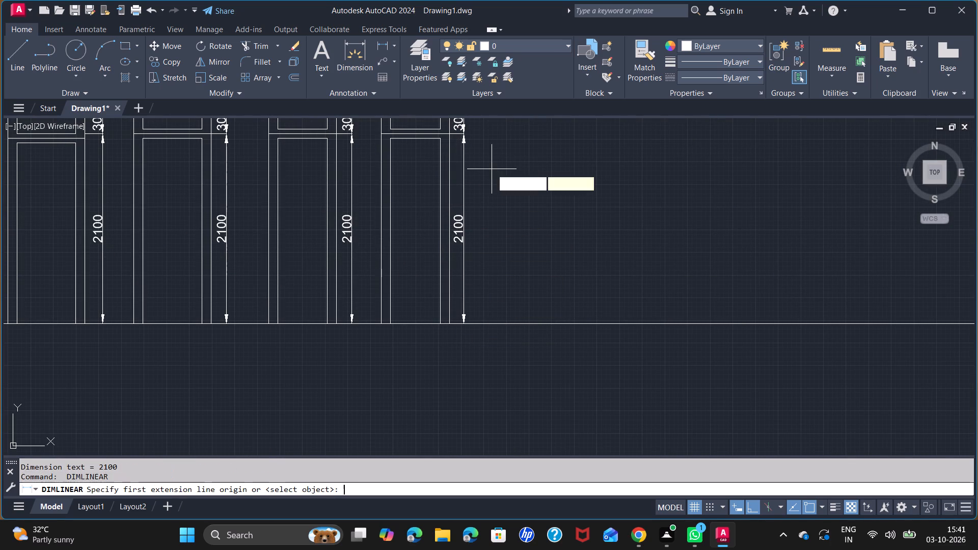
{"action": "key", "text": "Escape"}
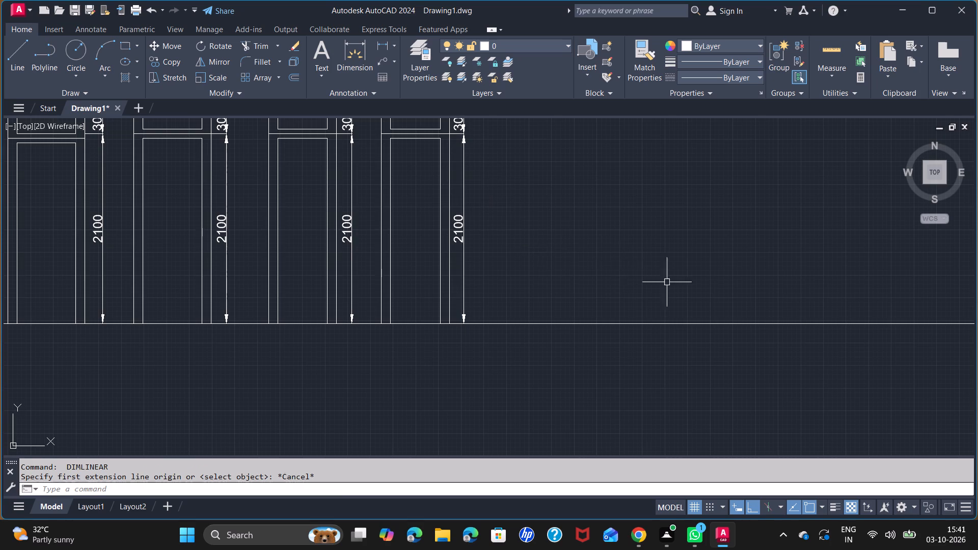
Examine both rows of windows and their dimensions across the drawing.
{"action": "scroll", "coordinate": [511, 252], "scroll_direction": "down", "scroll_amount": 2}
{"action": "middle_click_drag", "start_coordinate": [288, 208], "coordinate": [660, 429]}
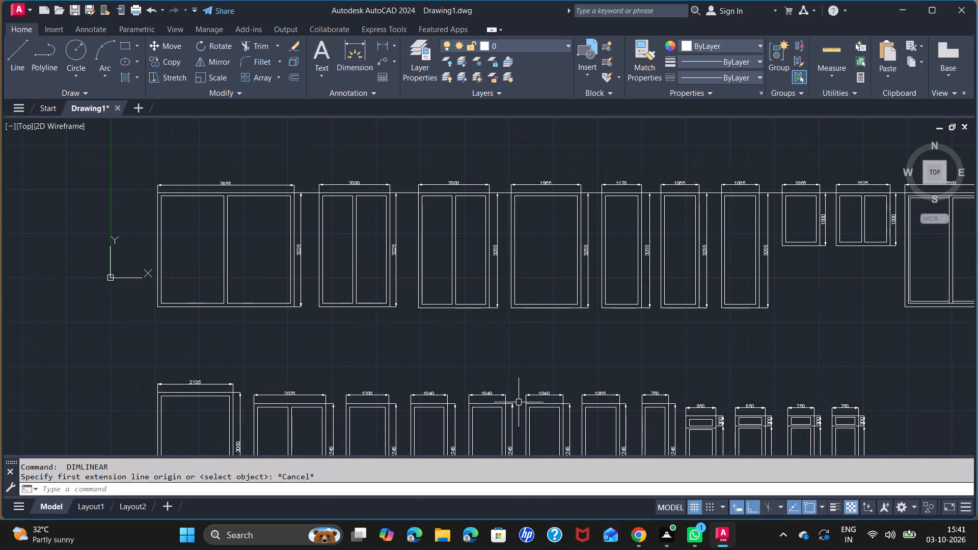
{"action": "scroll", "coordinate": [344, 333], "scroll_direction": "down", "scroll_amount": 1}
{"action": "middle_click_drag", "start_coordinate": [460, 341], "coordinate": [401, 316]}
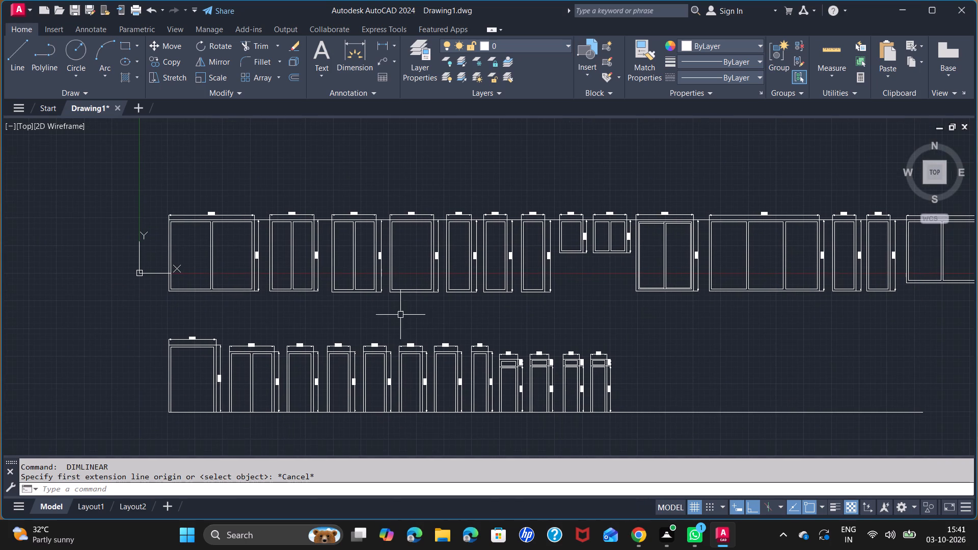
{"action": "scroll", "coordinate": [184, 304], "scroll_direction": "up", "scroll_amount": 1}
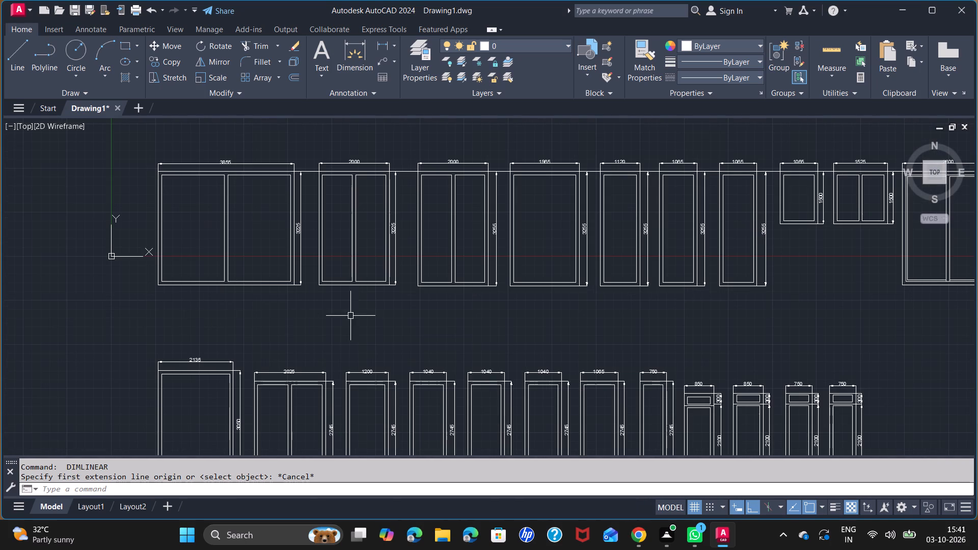
{"action": "middle_click_drag", "start_coordinate": [352, 316], "coordinate": [238, 280]}
{"action": "scroll", "coordinate": [93, 272], "scroll_direction": "up", "scroll_amount": 1}
{"action": "middle_click_drag", "start_coordinate": [114, 271], "coordinate": [246, 306]}
{"action": "scroll", "coordinate": [302, 320], "scroll_direction": "down", "scroll_amount": 1}
{"action": "middle_click_drag", "start_coordinate": [425, 403], "coordinate": [298, 233]}
Shorten the second row's baseline to just past the twelfth opening, using a temporary vertical cutting line and removing it.
{"action": "middle_click_drag", "start_coordinate": [839, 311], "coordinate": [702, 323]}
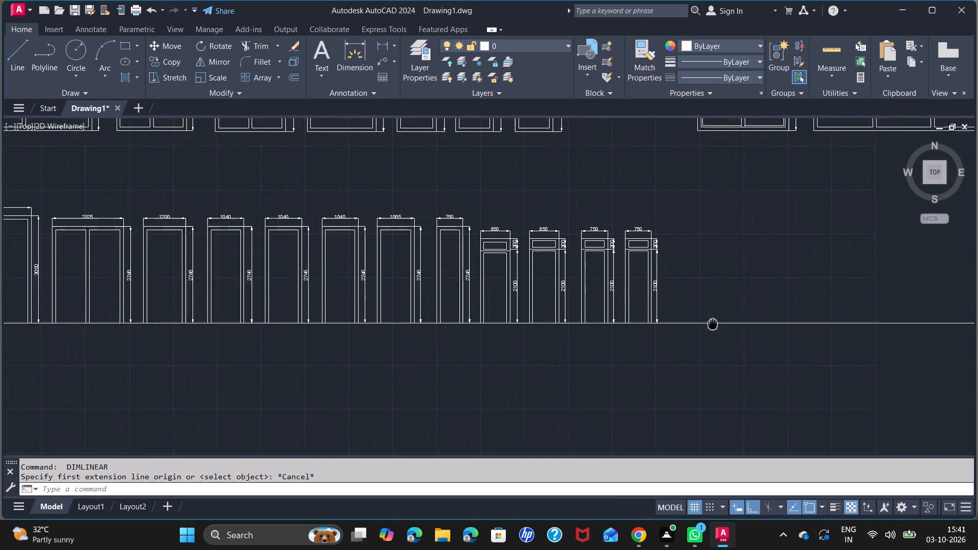
{"action": "middle_click_drag", "start_coordinate": [702, 323], "coordinate": [678, 322]}
{"action": "scroll", "coordinate": [664, 322], "scroll_direction": "up", "scroll_amount": 2}
{"action": "middle_click_drag", "start_coordinate": [664, 322], "coordinate": [624, 318]}
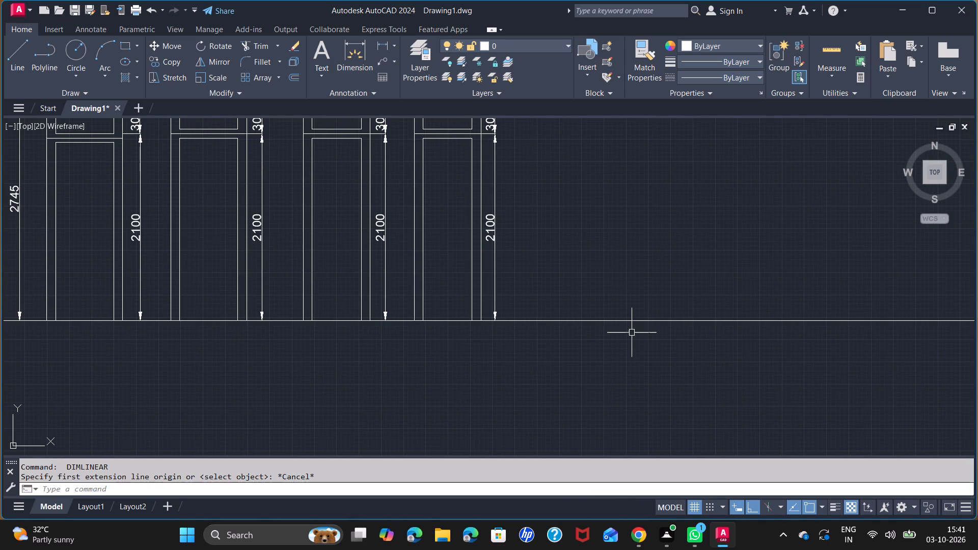
{"action": "key", "text": "space"}
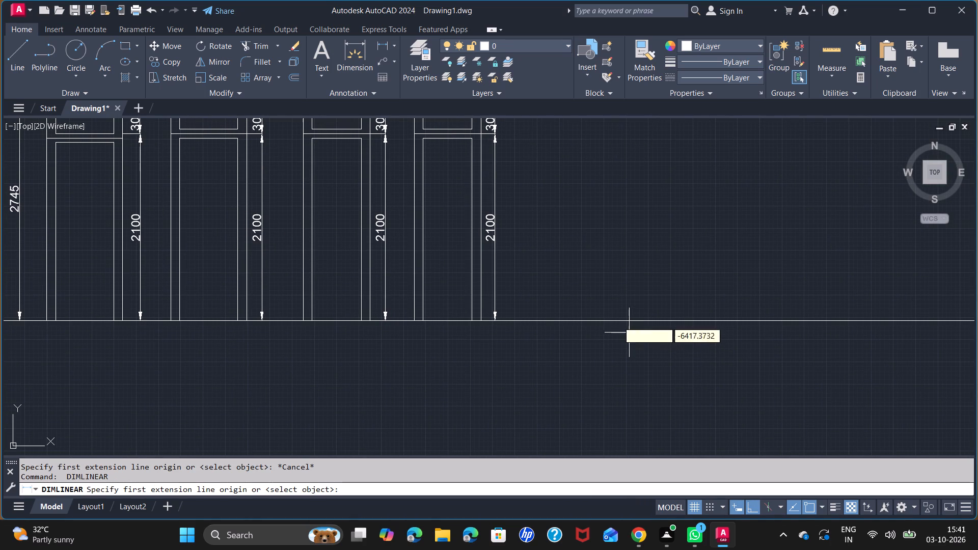
{"action": "key", "text": "Escape"}
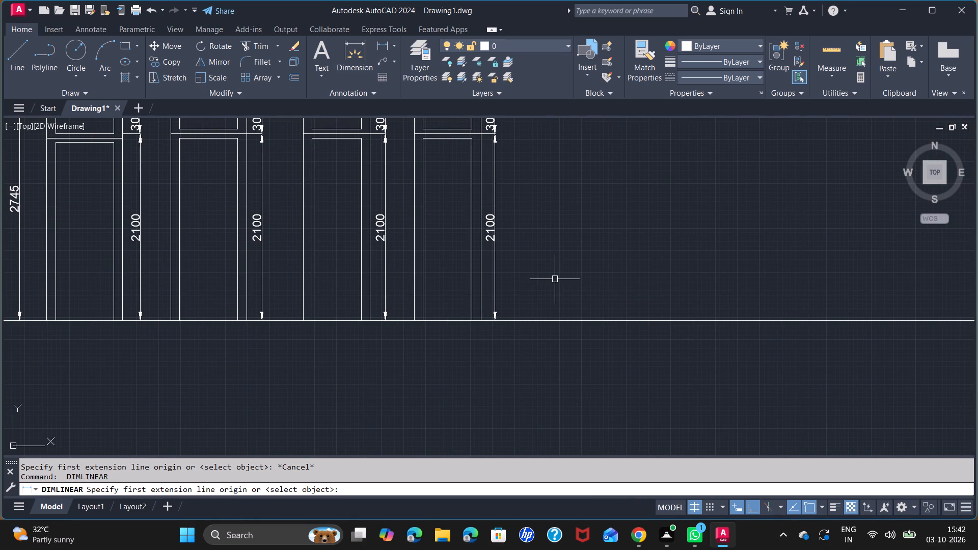
{"action": "key", "text": "l"}
{"action": "key", "text": "Return"}
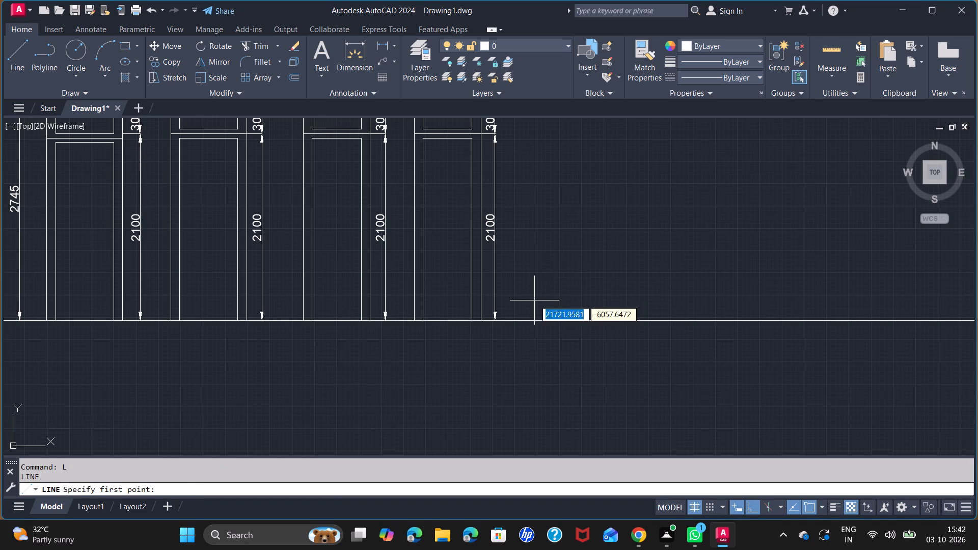
{"action": "left_click", "coordinate": [534, 299]}
{"action": "left_click", "coordinate": [528, 359]}
{"action": "key", "text": "space"}
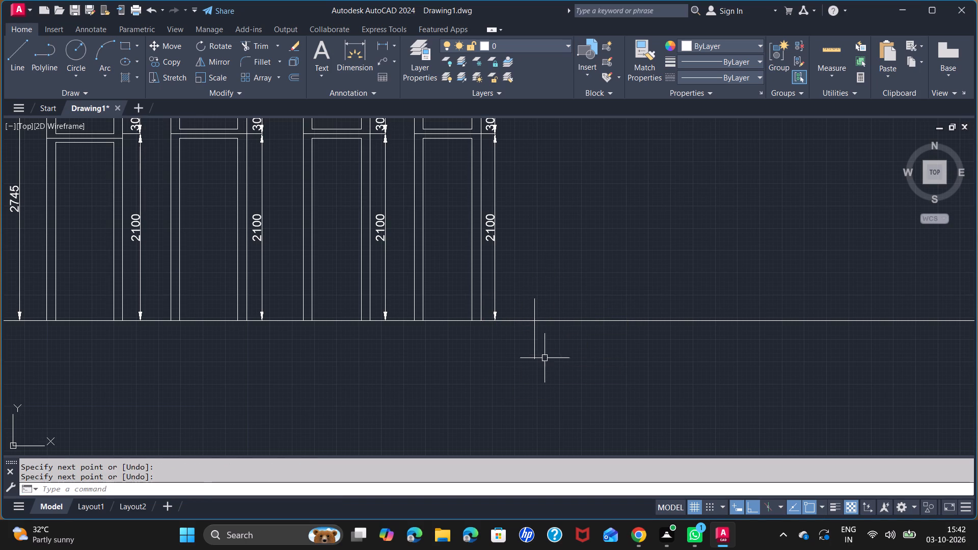
{"action": "type", "text": "TR"}
{"action": "key", "text": "Return"}
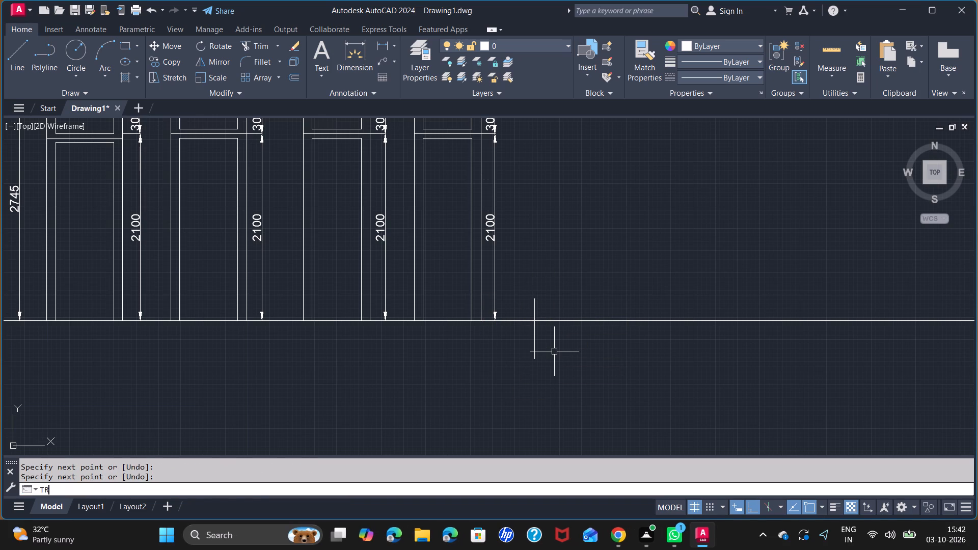
{"action": "left_click", "coordinate": [582, 323]}
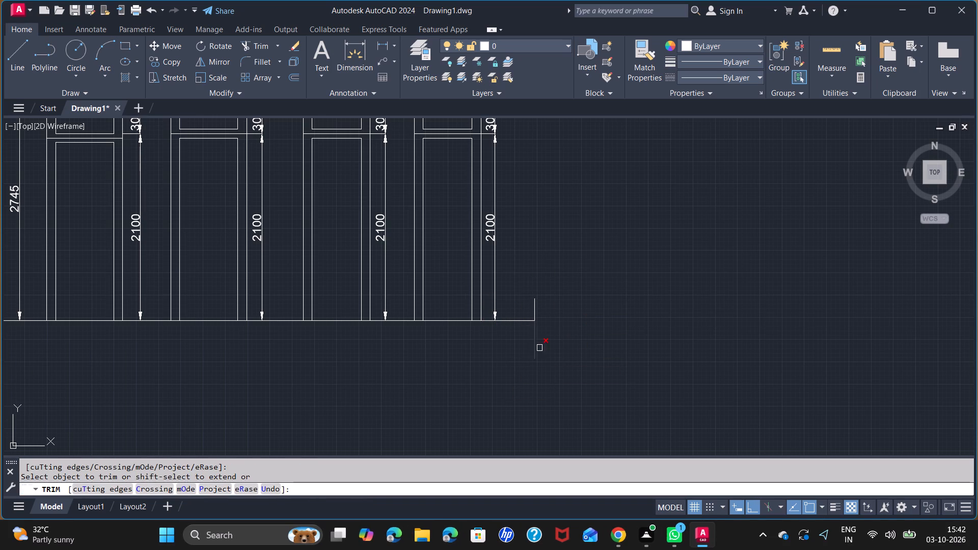
{"action": "left_click", "coordinate": [534, 350]}
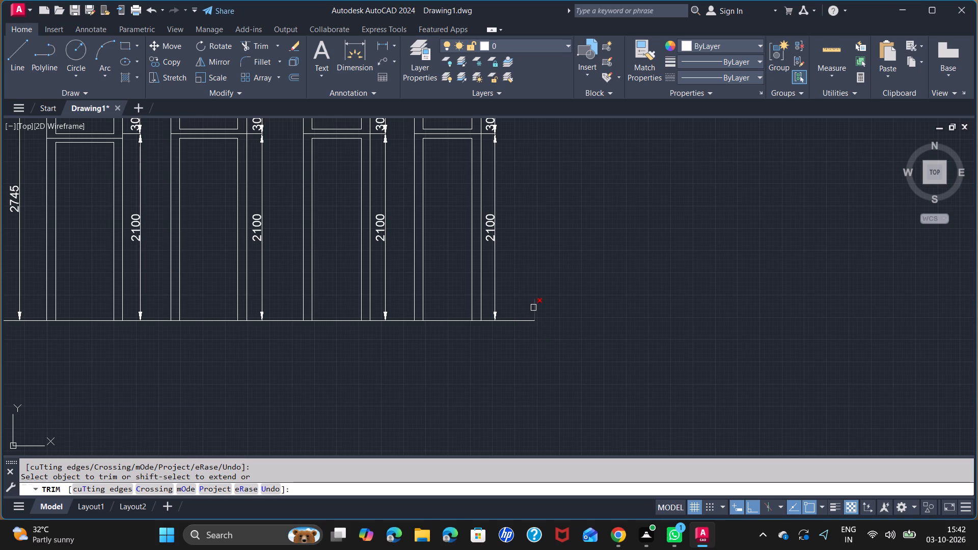
{"action": "left_click", "coordinate": [533, 308]}
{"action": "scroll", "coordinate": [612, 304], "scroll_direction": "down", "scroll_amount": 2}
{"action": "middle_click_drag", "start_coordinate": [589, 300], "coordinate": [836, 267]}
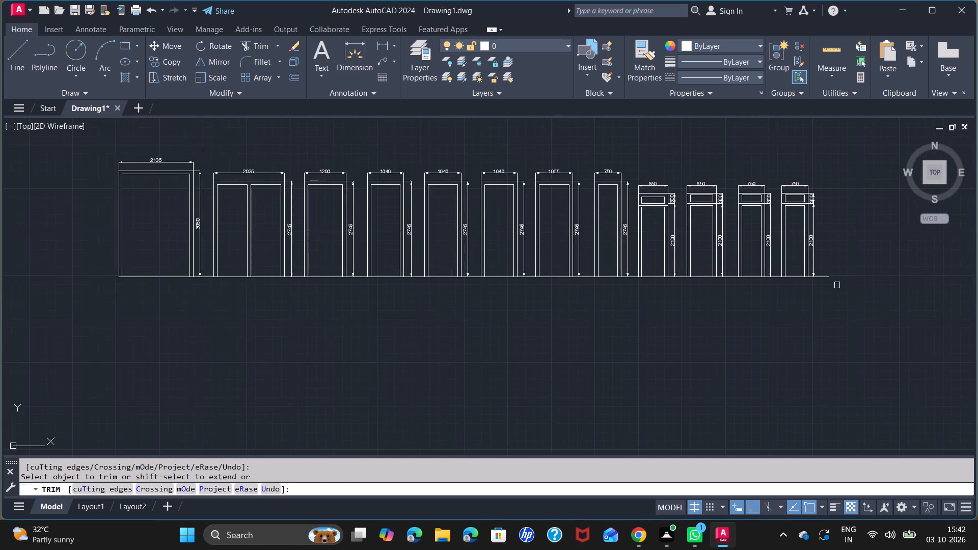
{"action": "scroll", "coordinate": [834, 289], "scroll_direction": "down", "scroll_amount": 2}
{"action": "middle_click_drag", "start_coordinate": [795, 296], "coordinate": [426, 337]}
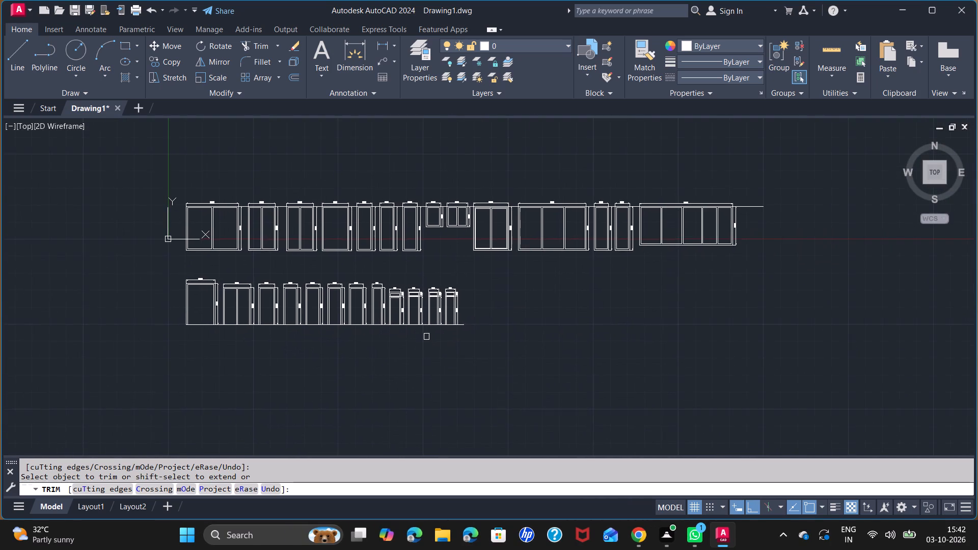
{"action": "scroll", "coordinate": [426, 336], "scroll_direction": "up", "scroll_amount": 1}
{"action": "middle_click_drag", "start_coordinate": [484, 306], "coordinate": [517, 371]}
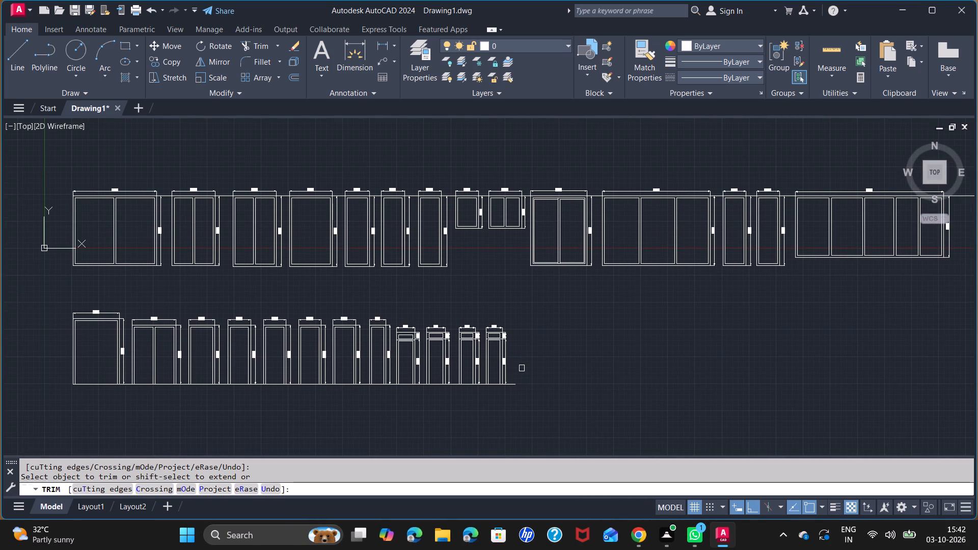
Finish the Trim operation on the second row's baseline.
{"action": "middle_click_drag", "start_coordinate": [756, 302], "coordinate": [768, 298]}
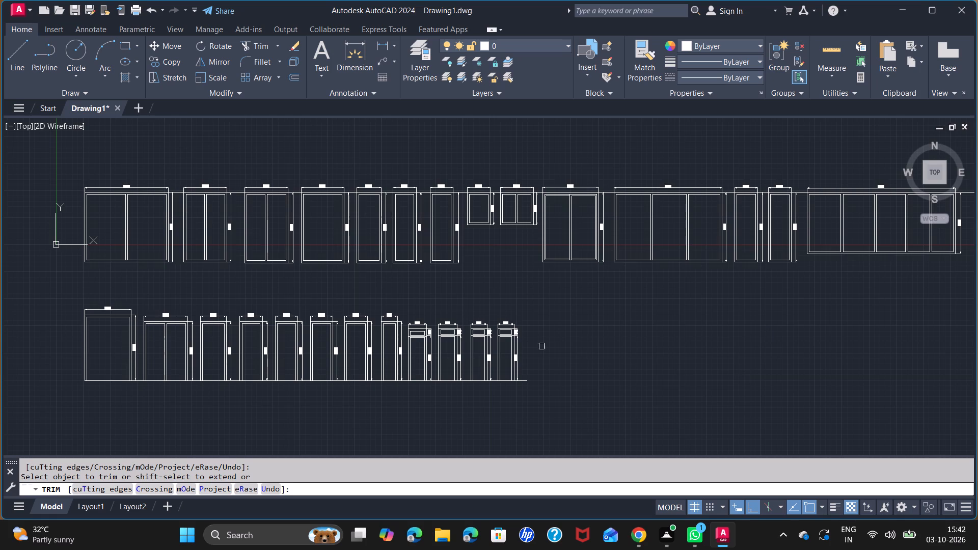
{"action": "middle_click_drag", "start_coordinate": [538, 334], "coordinate": [573, 349]}
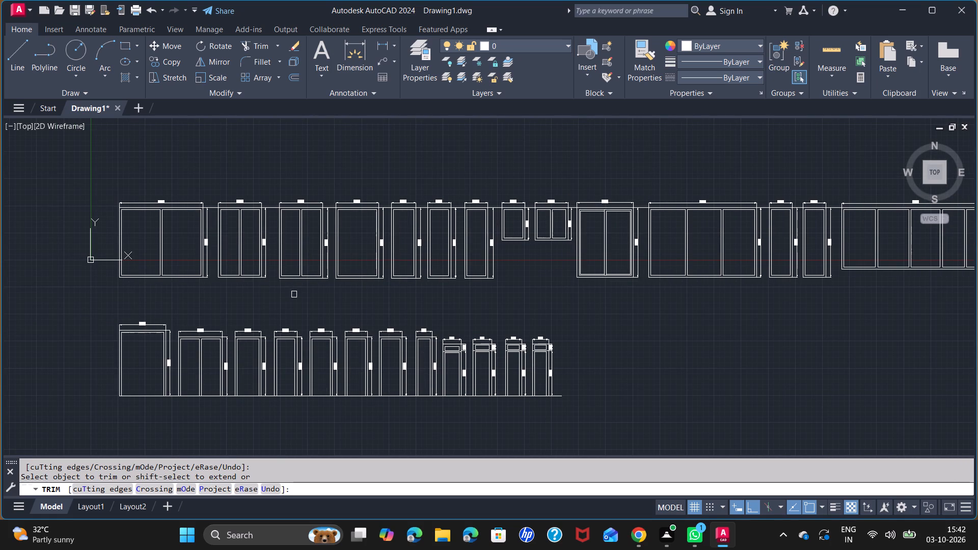
{"action": "key", "text": "space"}
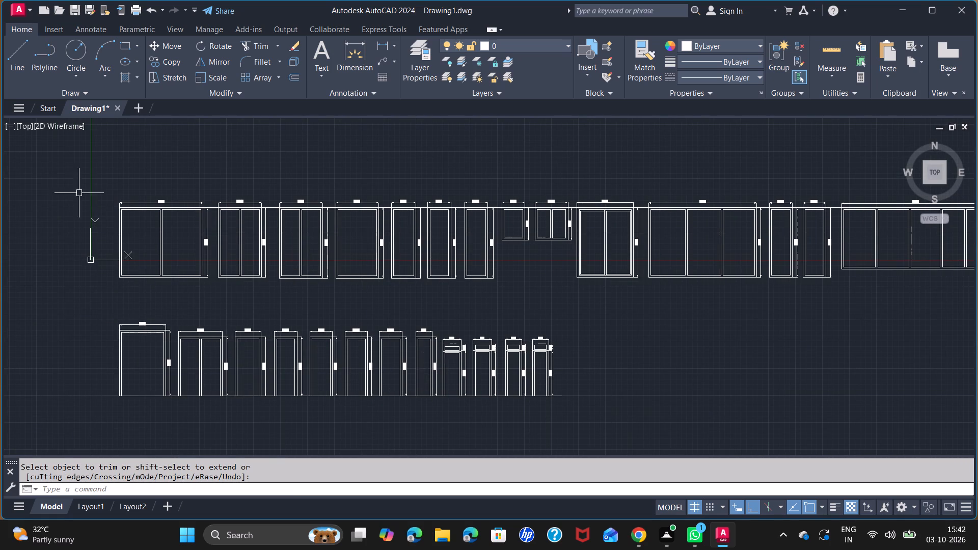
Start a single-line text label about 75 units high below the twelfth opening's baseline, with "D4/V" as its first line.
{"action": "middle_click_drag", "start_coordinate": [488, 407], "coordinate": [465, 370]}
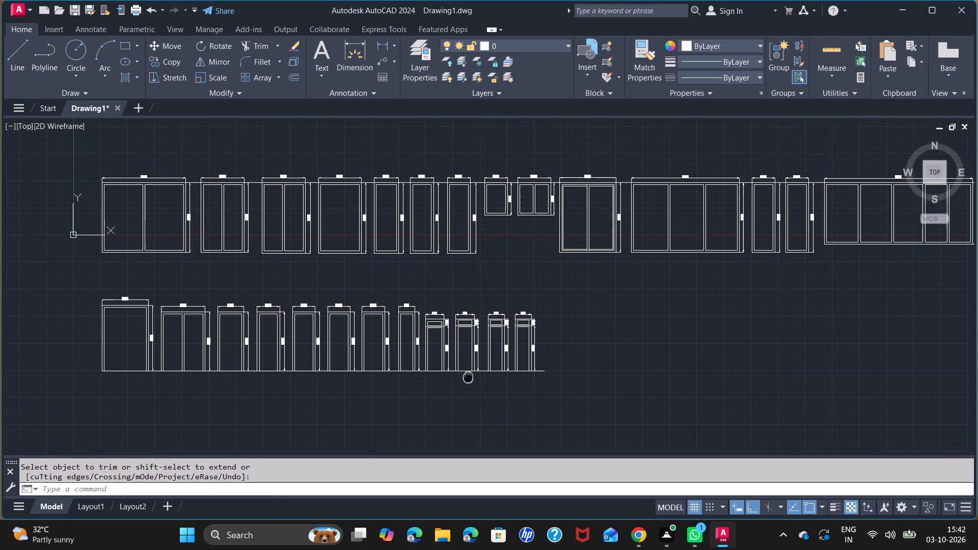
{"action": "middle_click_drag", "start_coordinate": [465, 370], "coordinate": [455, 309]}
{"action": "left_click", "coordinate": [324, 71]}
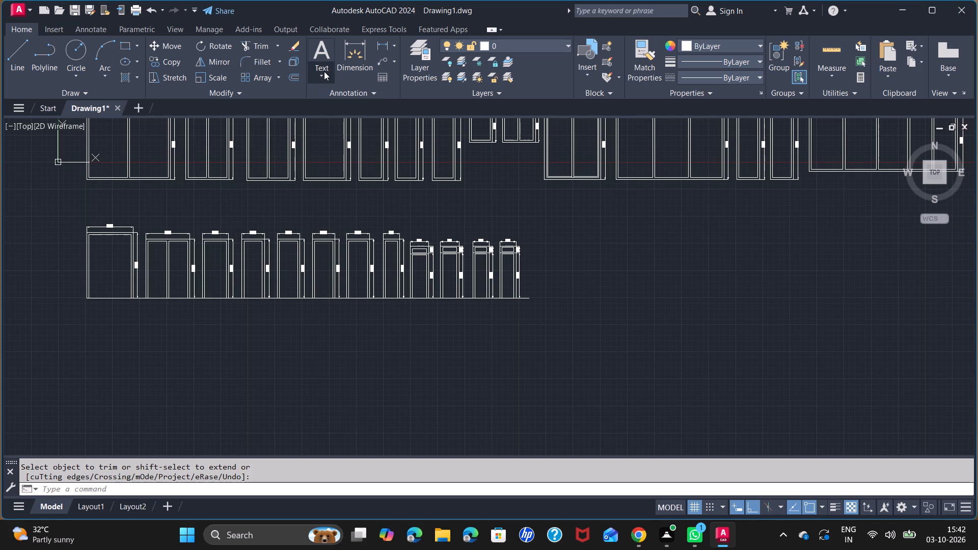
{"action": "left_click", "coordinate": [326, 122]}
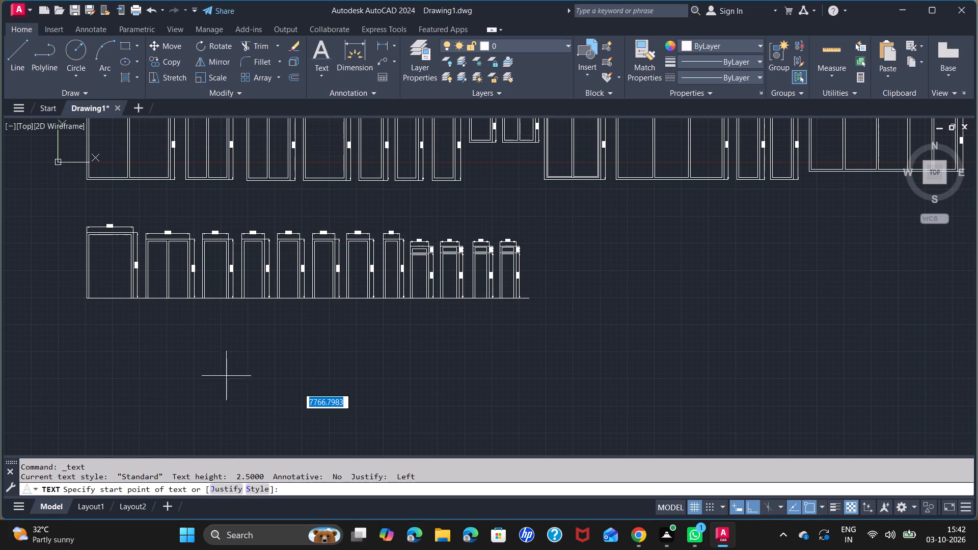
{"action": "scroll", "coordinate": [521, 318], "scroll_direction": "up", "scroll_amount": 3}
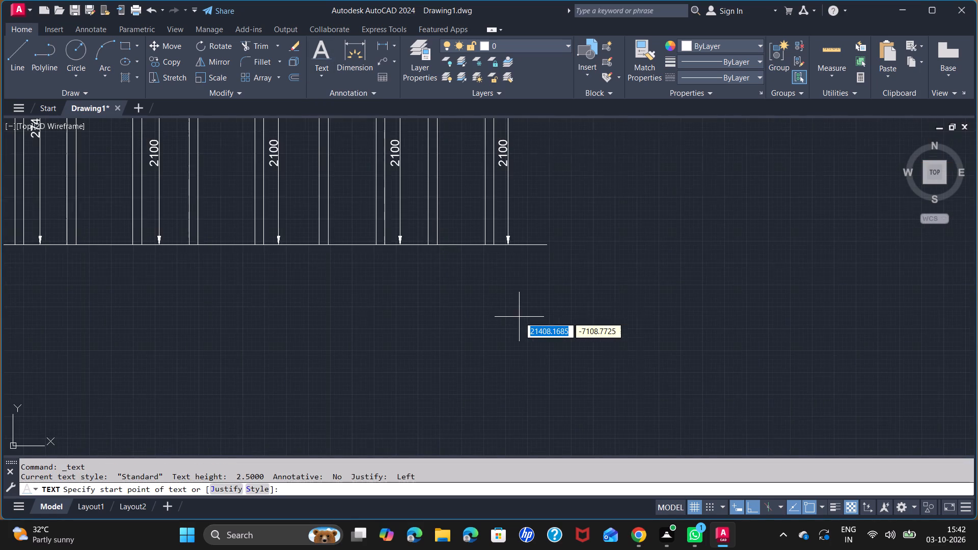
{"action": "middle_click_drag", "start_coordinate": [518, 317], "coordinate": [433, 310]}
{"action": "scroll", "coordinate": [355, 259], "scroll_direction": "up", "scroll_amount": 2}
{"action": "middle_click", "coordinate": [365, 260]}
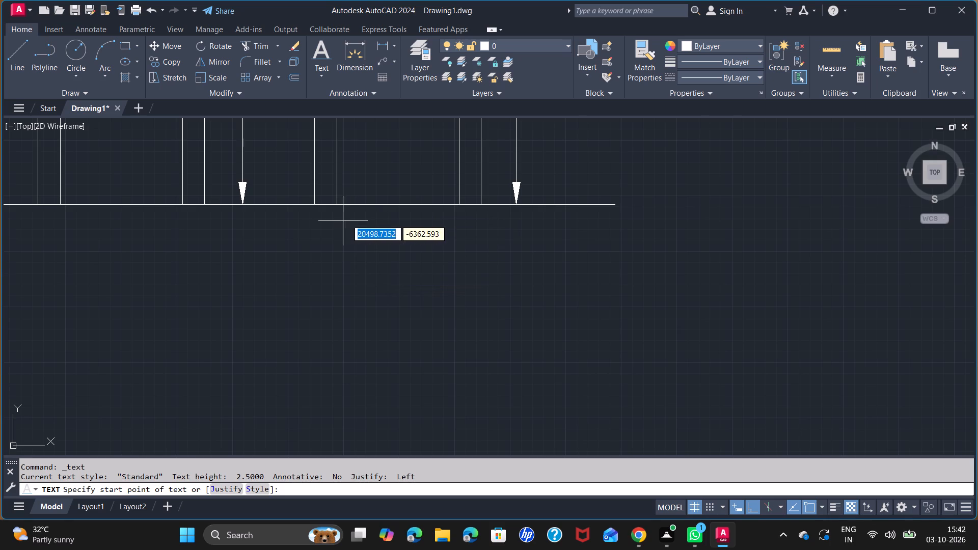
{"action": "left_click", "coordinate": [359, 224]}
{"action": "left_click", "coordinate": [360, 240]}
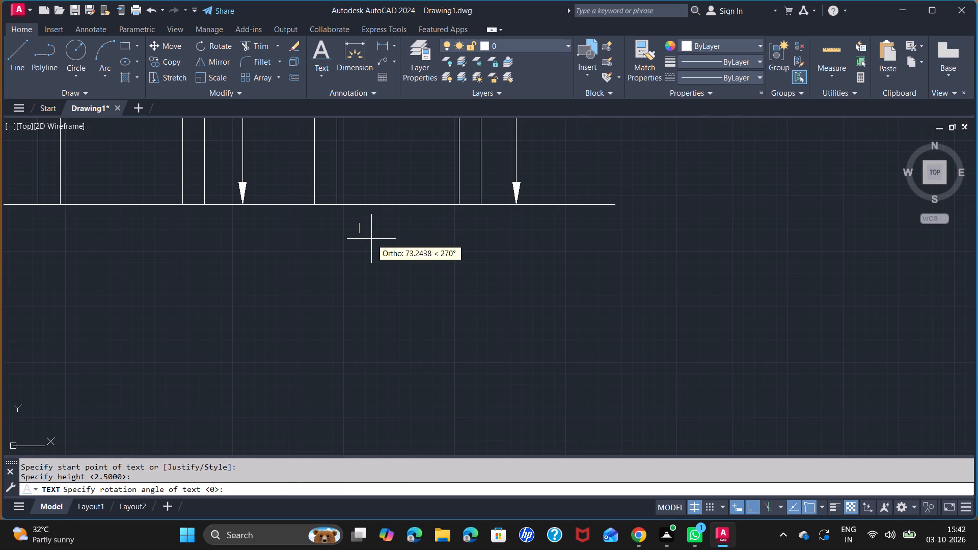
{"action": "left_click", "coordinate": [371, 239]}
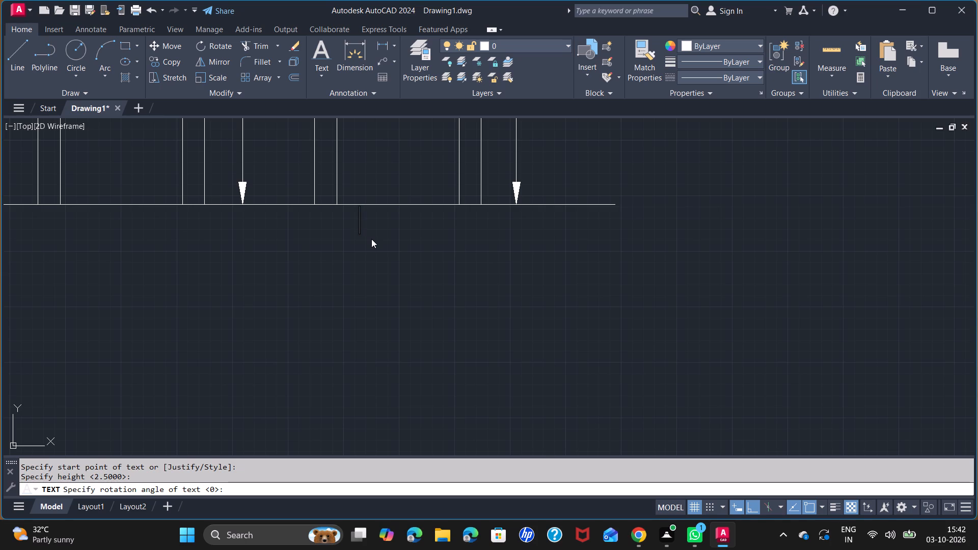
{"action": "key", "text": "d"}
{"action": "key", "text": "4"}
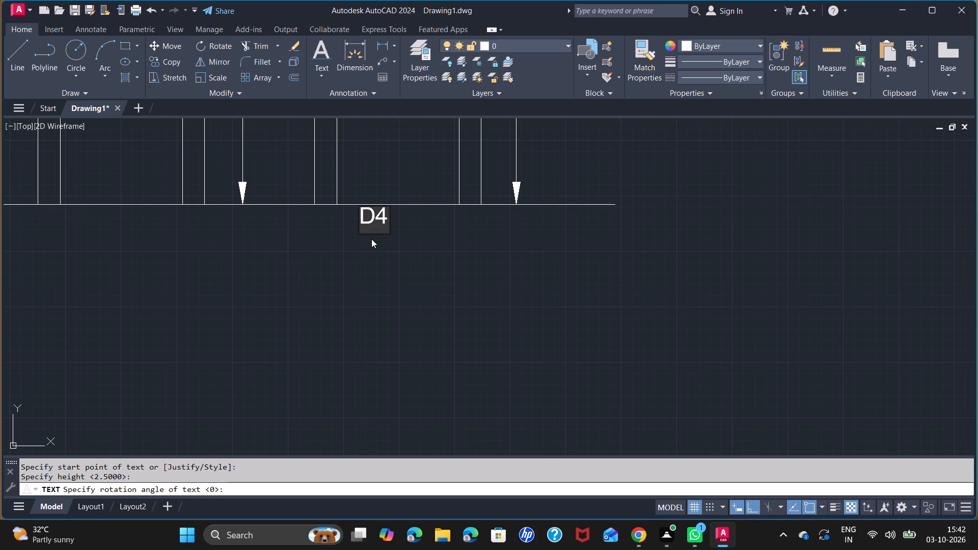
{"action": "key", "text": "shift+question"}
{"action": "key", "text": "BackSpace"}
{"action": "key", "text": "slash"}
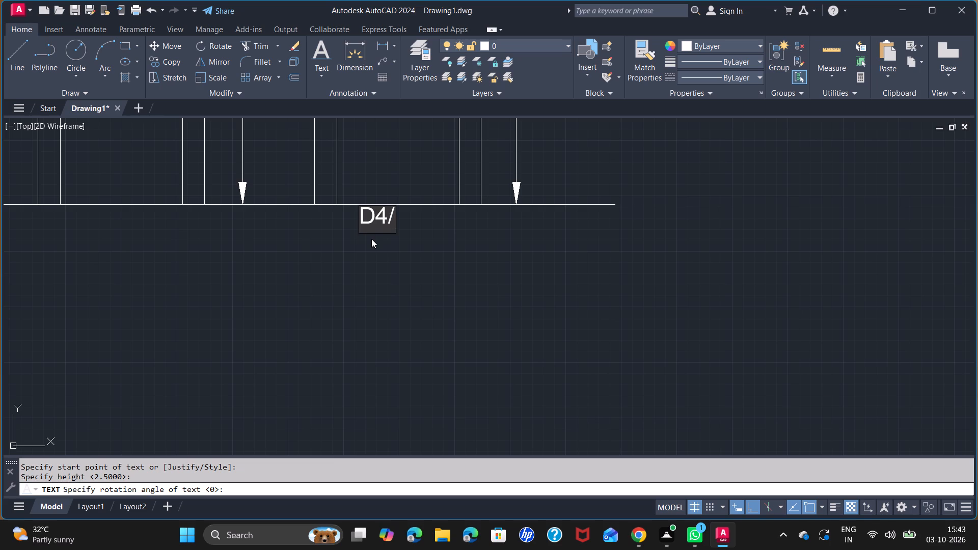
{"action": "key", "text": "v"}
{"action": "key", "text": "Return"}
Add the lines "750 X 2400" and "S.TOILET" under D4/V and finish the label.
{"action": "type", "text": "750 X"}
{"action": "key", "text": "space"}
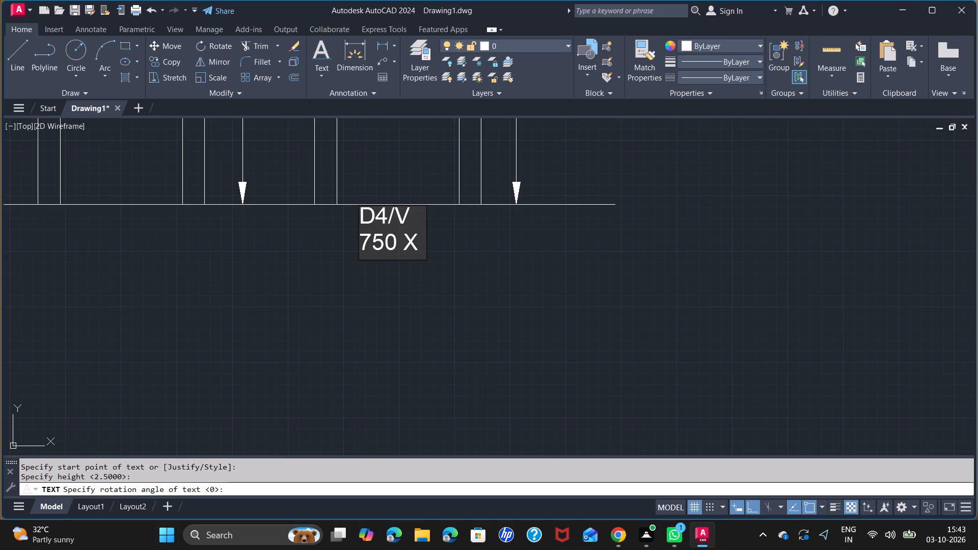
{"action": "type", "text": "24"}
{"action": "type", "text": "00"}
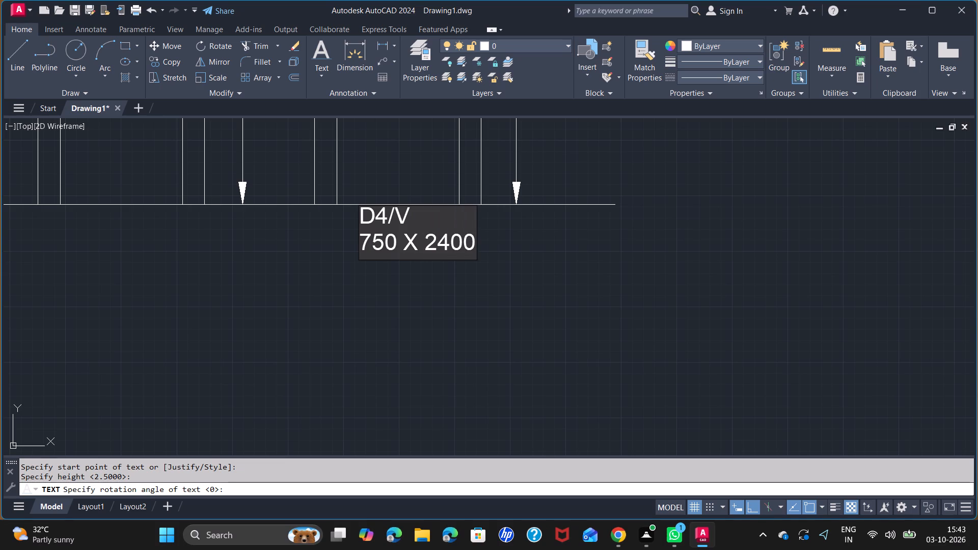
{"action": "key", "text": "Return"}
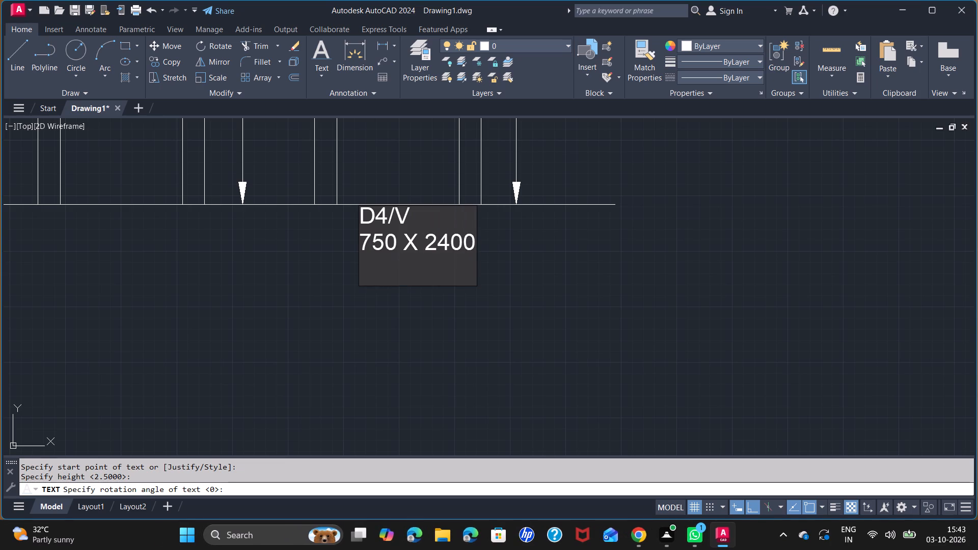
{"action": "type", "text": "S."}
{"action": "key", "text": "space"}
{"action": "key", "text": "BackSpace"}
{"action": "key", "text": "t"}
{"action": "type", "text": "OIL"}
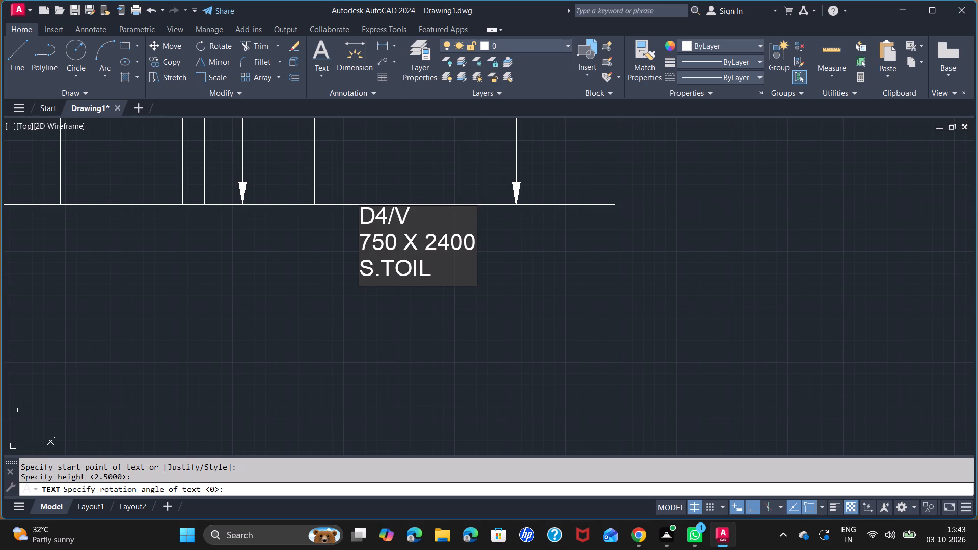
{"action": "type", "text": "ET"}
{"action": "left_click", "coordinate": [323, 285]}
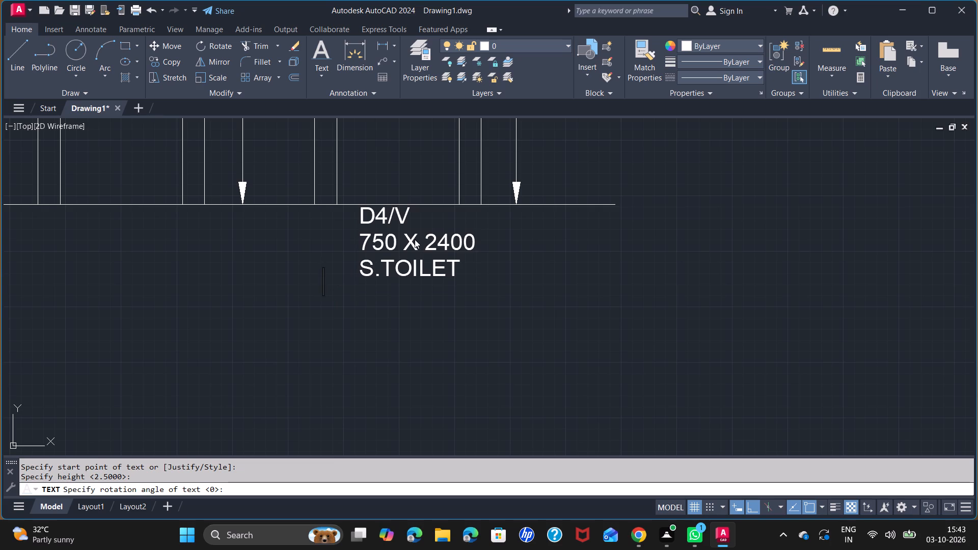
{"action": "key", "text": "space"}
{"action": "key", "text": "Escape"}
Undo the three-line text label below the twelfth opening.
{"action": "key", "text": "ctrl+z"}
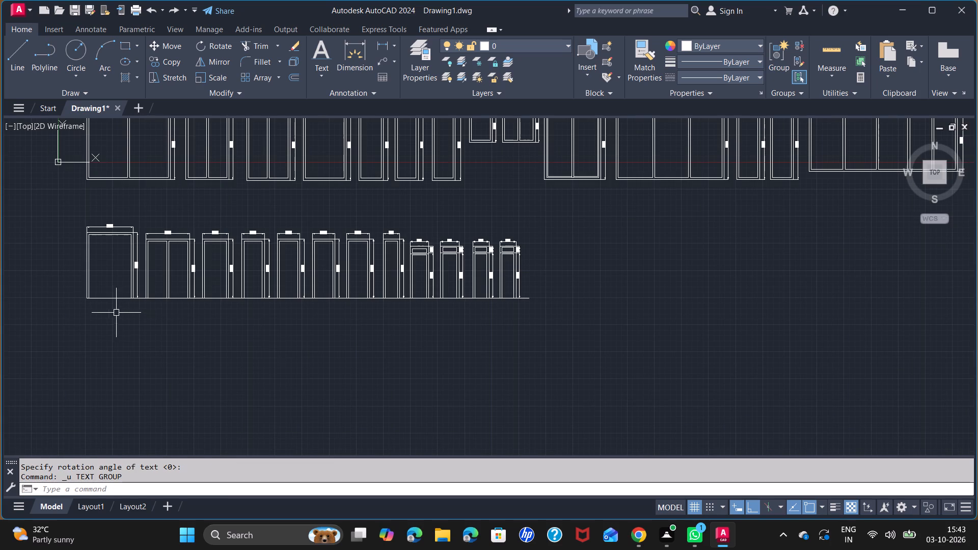
Place a single-line text label "D4/V" about 138 units high, rotated 270°, just below the twelfth opening's baseline.
{"action": "scroll", "coordinate": [517, 317], "scroll_direction": "up", "scroll_amount": 4}
{"action": "middle_click_drag", "start_coordinate": [434, 223], "coordinate": [412, 264]}
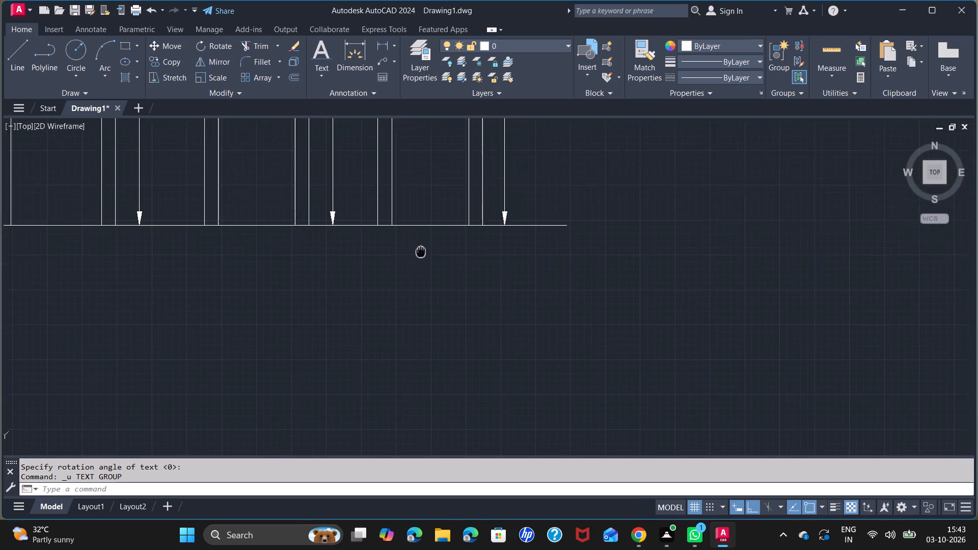
{"action": "middle_click_drag", "start_coordinate": [412, 264], "coordinate": [389, 297]}
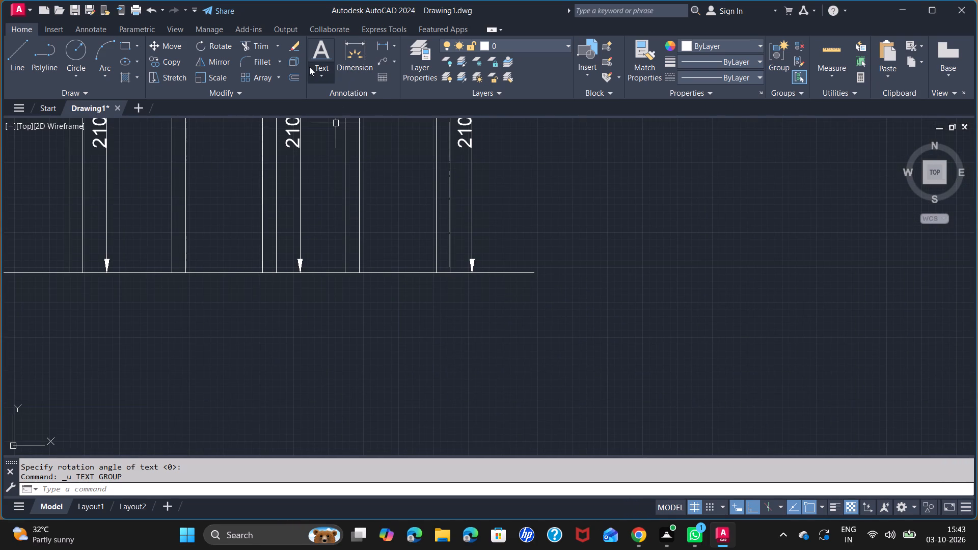
{"action": "left_click", "coordinate": [309, 67]}
{"action": "left_click", "coordinate": [349, 125]}
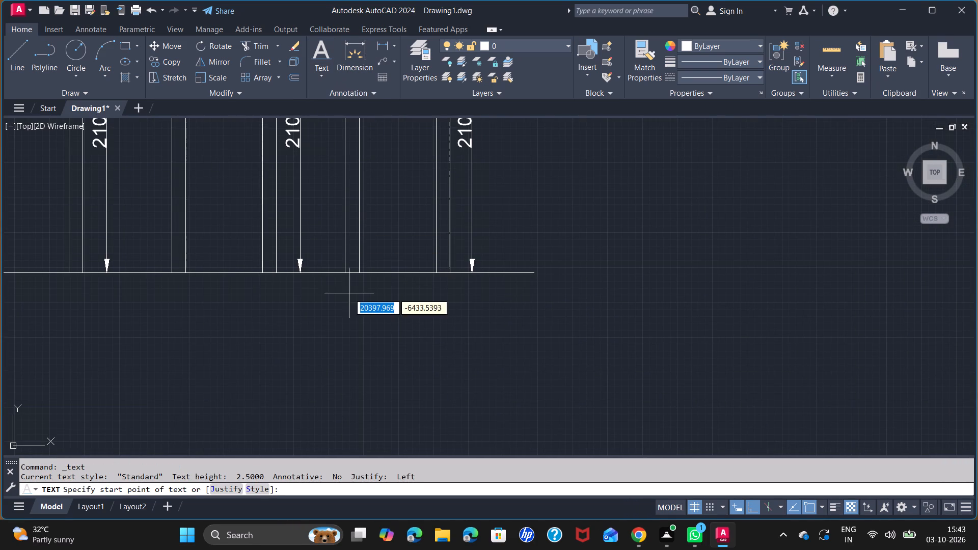
{"action": "left_click", "coordinate": [371, 287]}
{"action": "left_click", "coordinate": [371, 306]}
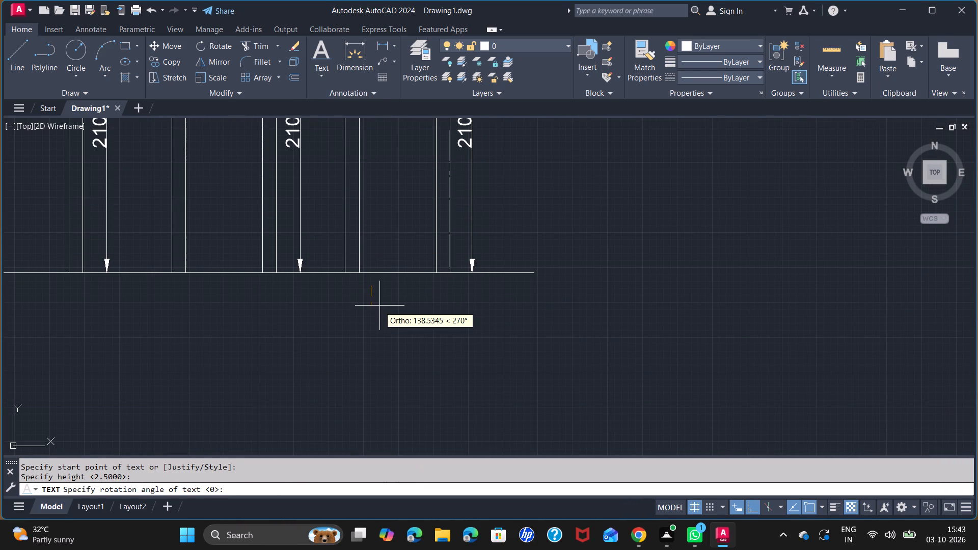
{"action": "left_click", "coordinate": [389, 306]}
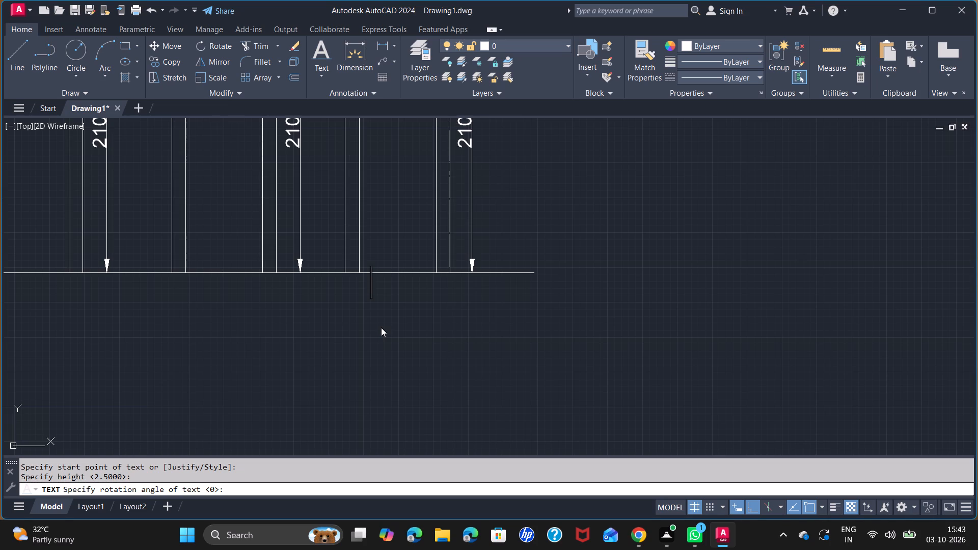
{"action": "key", "text": "d"}
{"action": "type", "text": "4/"}
{"action": "key", "text": "v"}
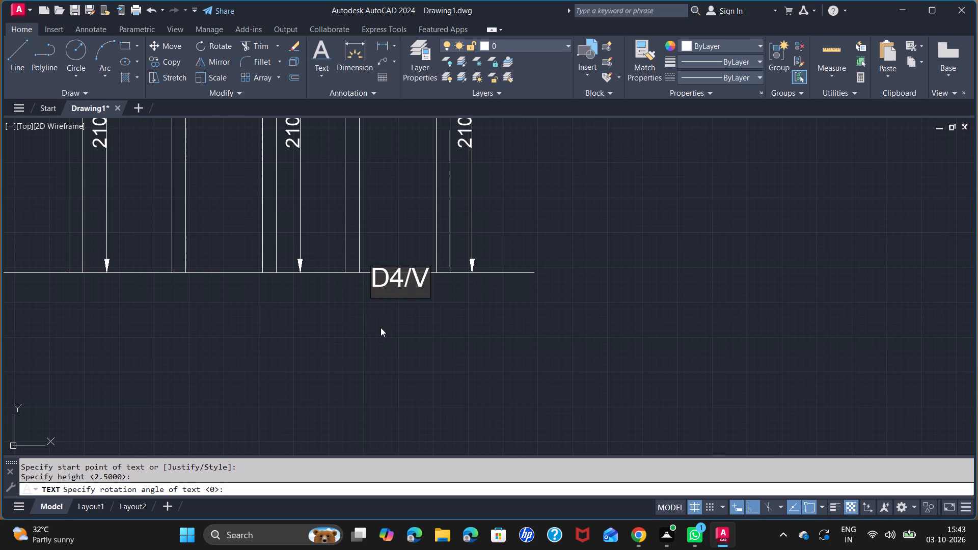
{"action": "left_click", "coordinate": [402, 393]}
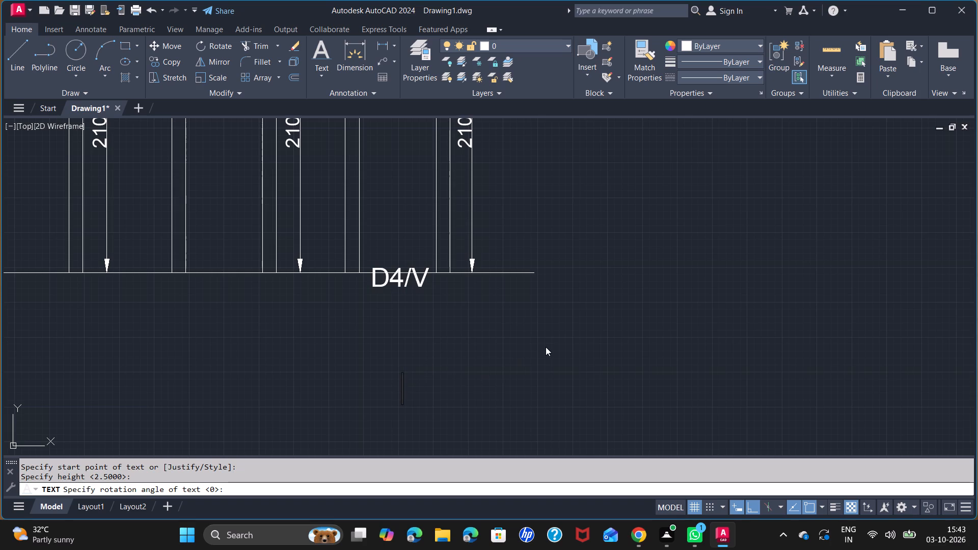
{"action": "left_click", "coordinate": [546, 347]}
{"action": "key", "text": "space"}
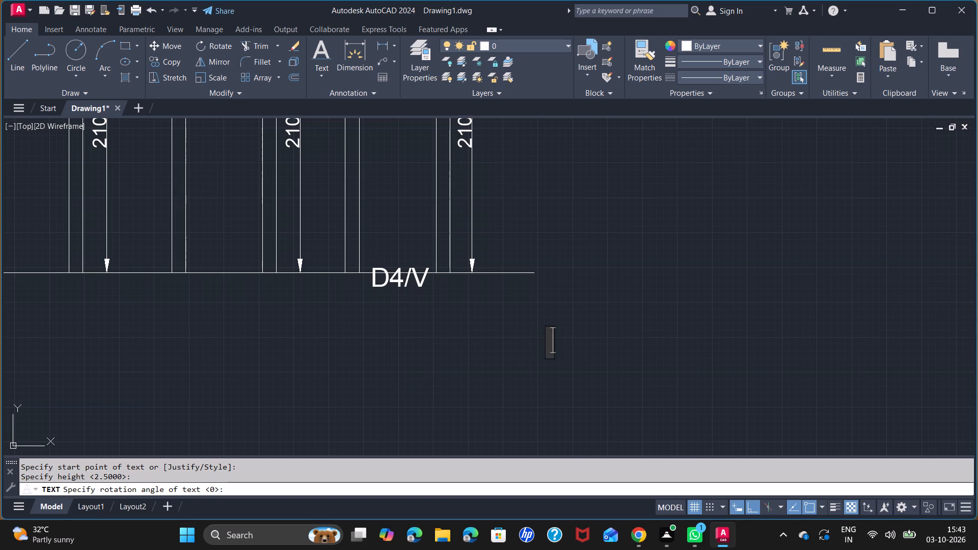
{"action": "left_click", "coordinate": [538, 339]}
{"action": "key", "text": "Escape"}
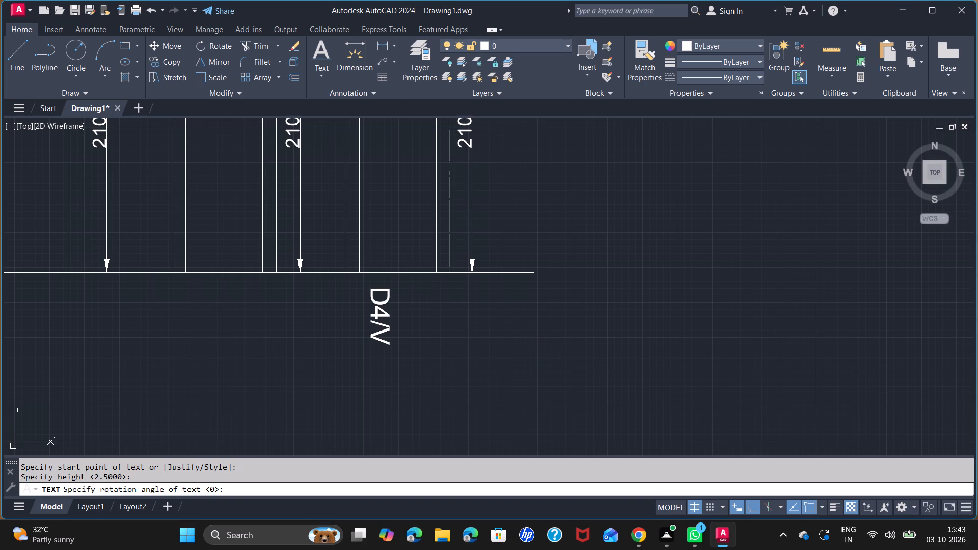
Rotate the D4/V label 90° counterclockwise about its insertion point to make it horizontal.
{"action": "left_click", "coordinate": [380, 336]}
{"action": "key", "text": "r"}
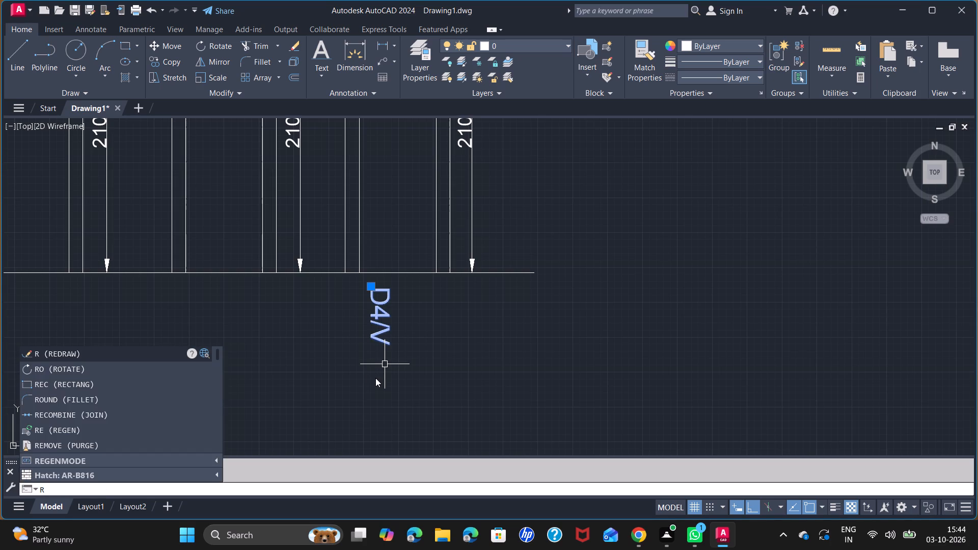
{"action": "key", "text": "o"}
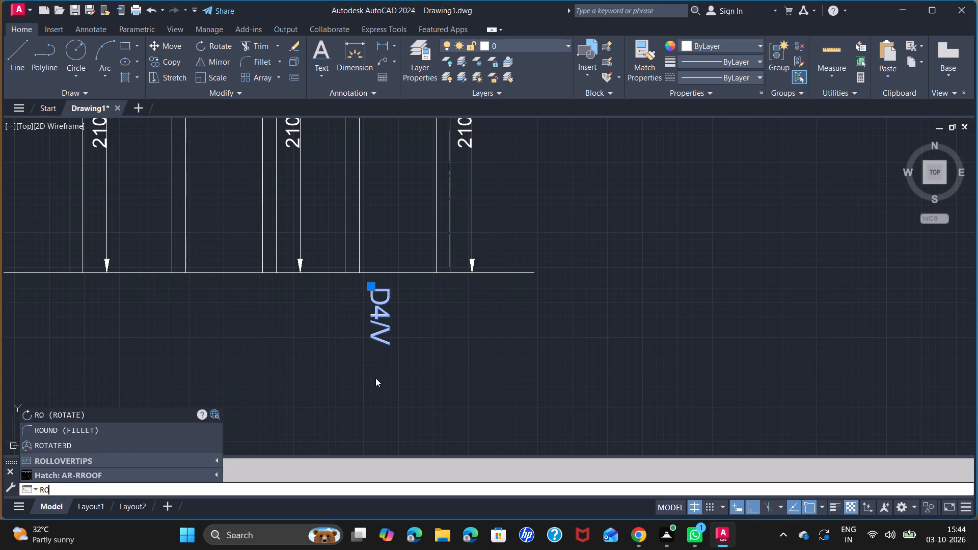
{"action": "key", "text": "Return"}
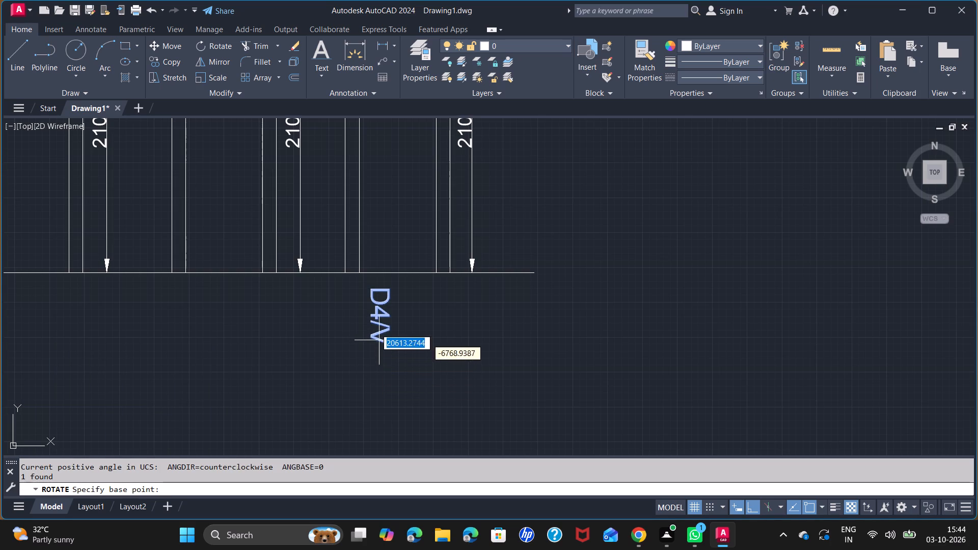
{"action": "left_click", "coordinate": [370, 286]}
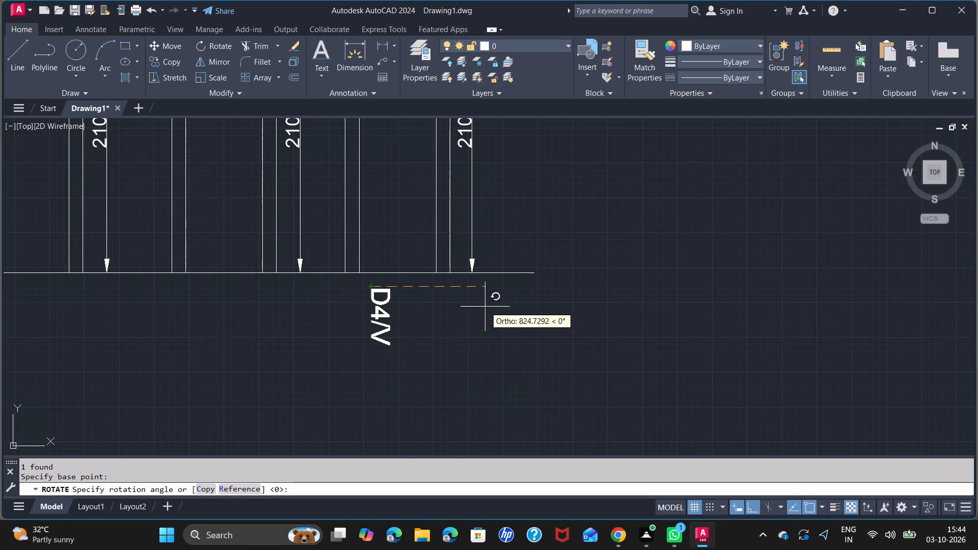
{"action": "left_click", "coordinate": [378, 221]}
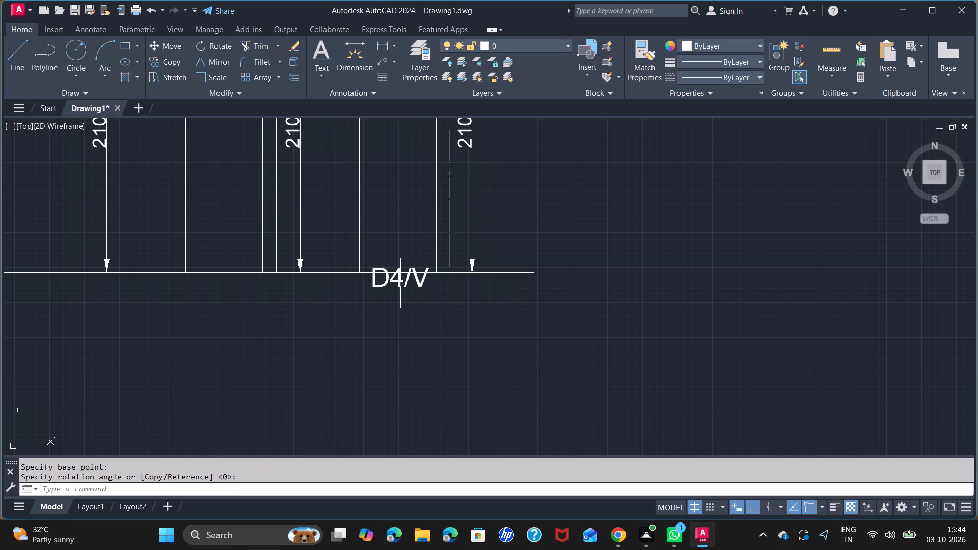
Move the D4/V label down so that it sits clear below the twelfth opening's baseline.
{"action": "left_click", "coordinate": [401, 282]}
{"action": "left_click_drag", "start_coordinate": [401, 282], "coordinate": [403, 316]}
{"action": "left_click", "coordinate": [409, 321]}
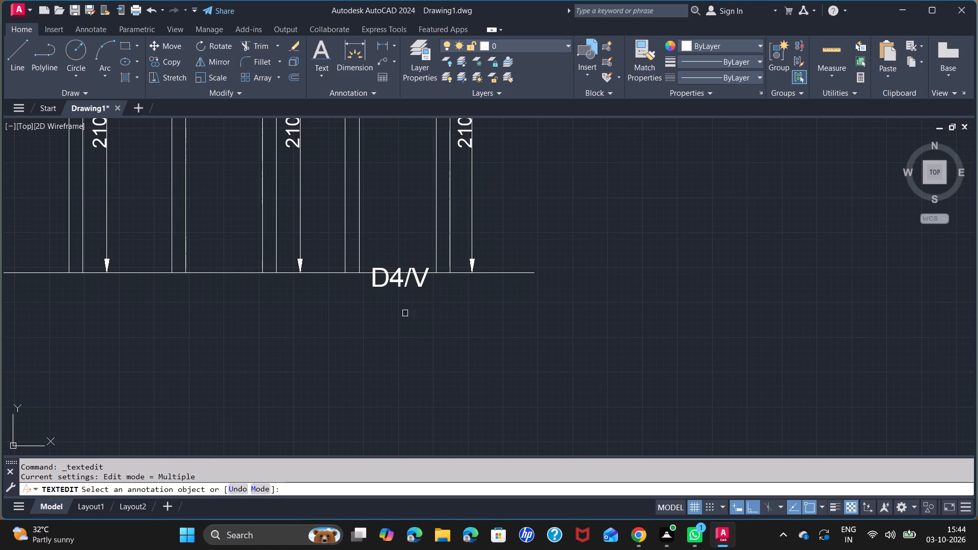
{"action": "key", "text": "Escape"}
{"action": "left_click", "coordinate": [399, 281]}
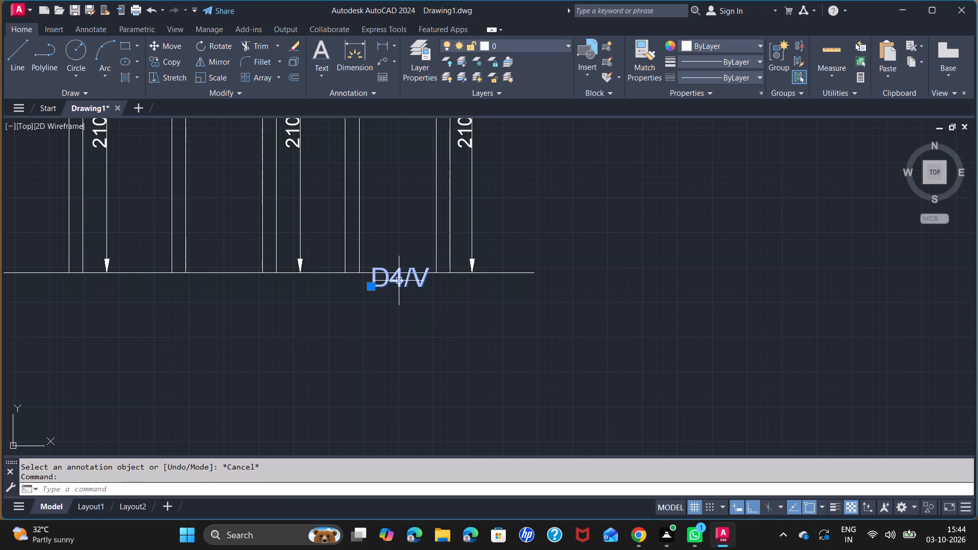
{"action": "left_click_drag", "start_coordinate": [399, 282], "coordinate": [401, 315]}
{"action": "left_click", "coordinate": [401, 315]}
{"action": "left_click_drag", "start_coordinate": [401, 312], "coordinate": [396, 297]}
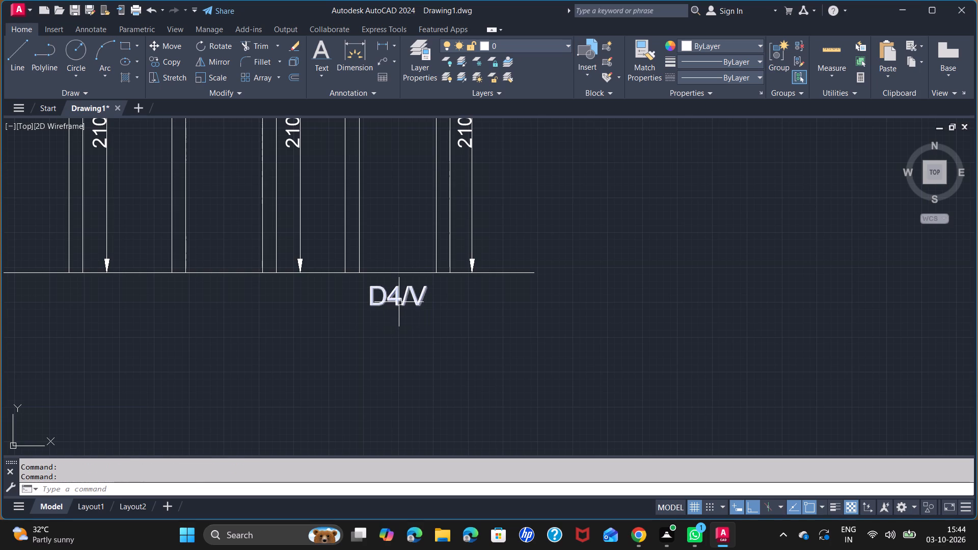
Copy the D4/V label twice straight down to make a stack of three lines below the twelfth opening.
{"action": "left_click", "coordinate": [399, 301]}
{"action": "key", "text": "c"}
{"action": "key", "text": "o"}
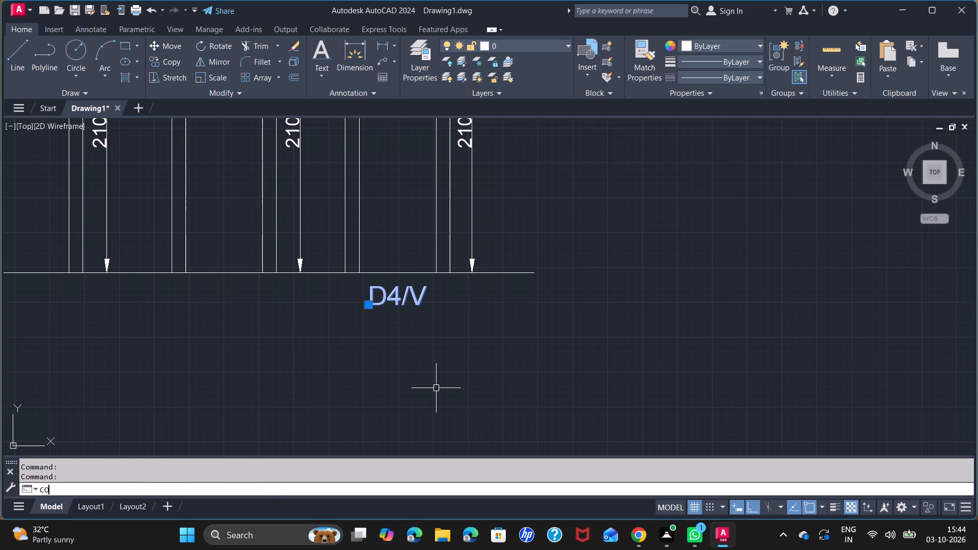
{"action": "key", "text": "Return"}
{"action": "left_click", "coordinate": [398, 296]}
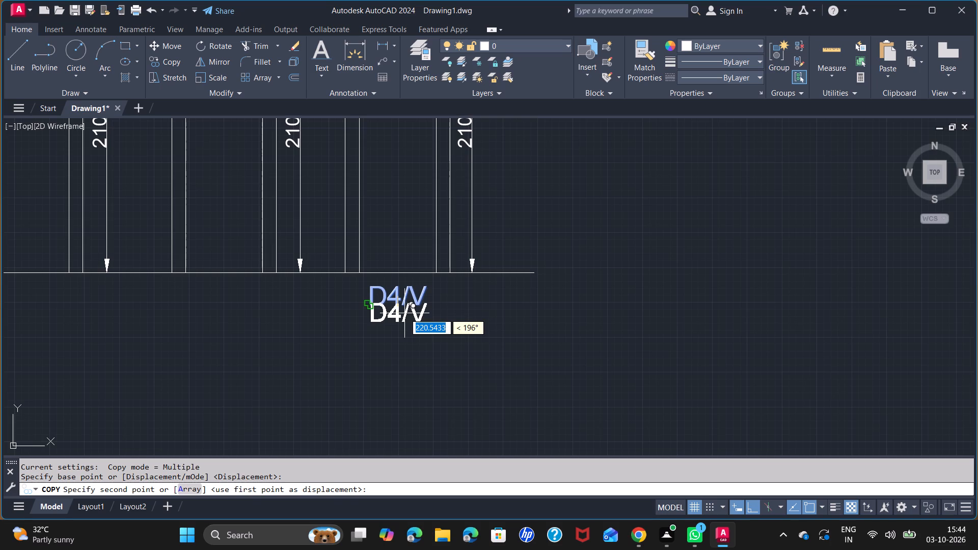
{"action": "left_click", "coordinate": [411, 322]}
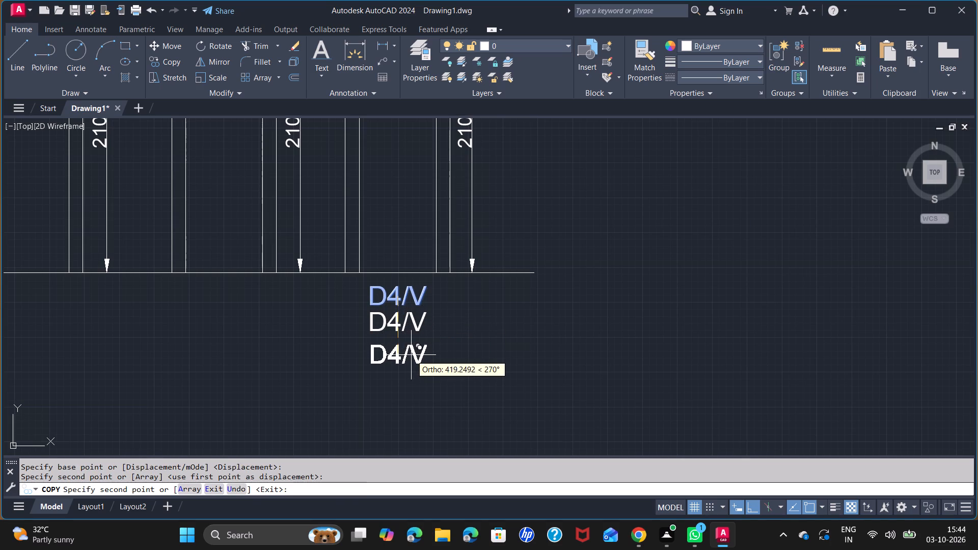
{"action": "left_click", "coordinate": [413, 352]}
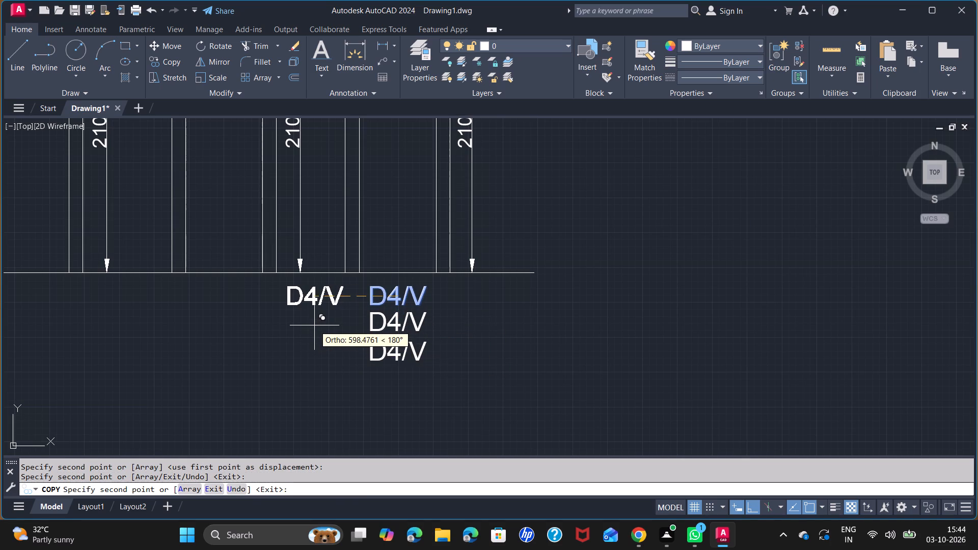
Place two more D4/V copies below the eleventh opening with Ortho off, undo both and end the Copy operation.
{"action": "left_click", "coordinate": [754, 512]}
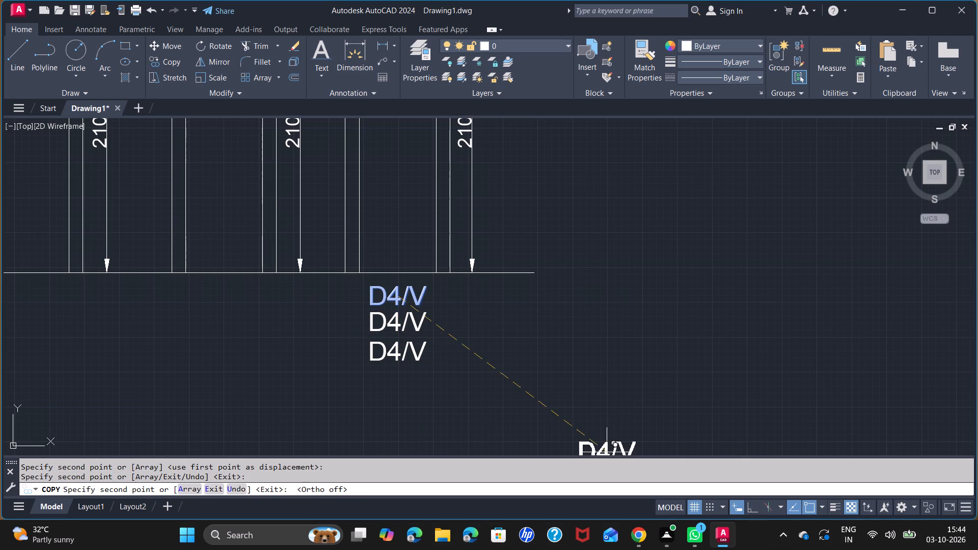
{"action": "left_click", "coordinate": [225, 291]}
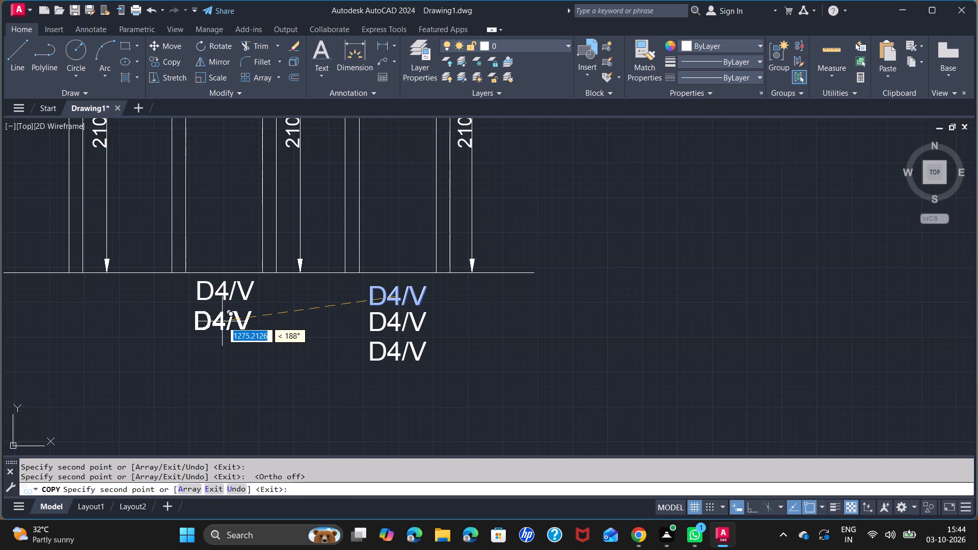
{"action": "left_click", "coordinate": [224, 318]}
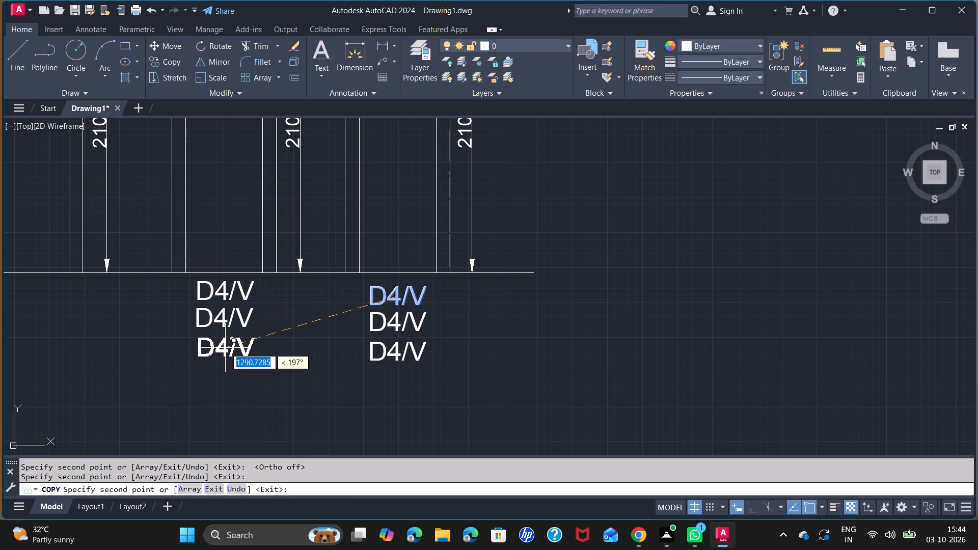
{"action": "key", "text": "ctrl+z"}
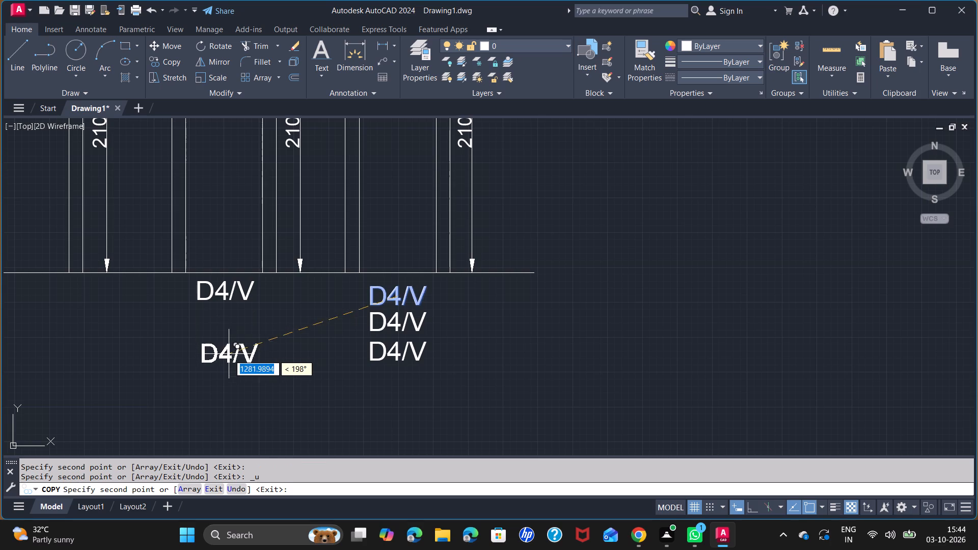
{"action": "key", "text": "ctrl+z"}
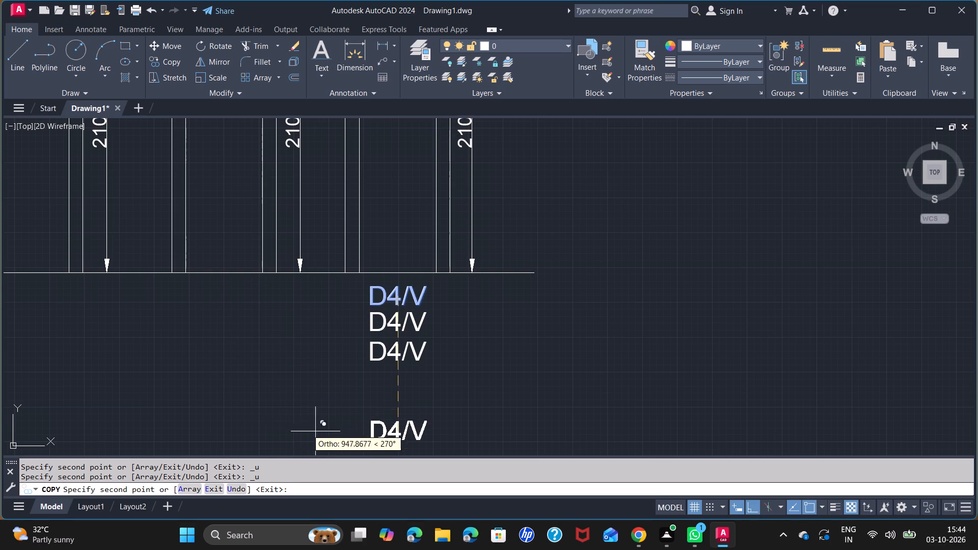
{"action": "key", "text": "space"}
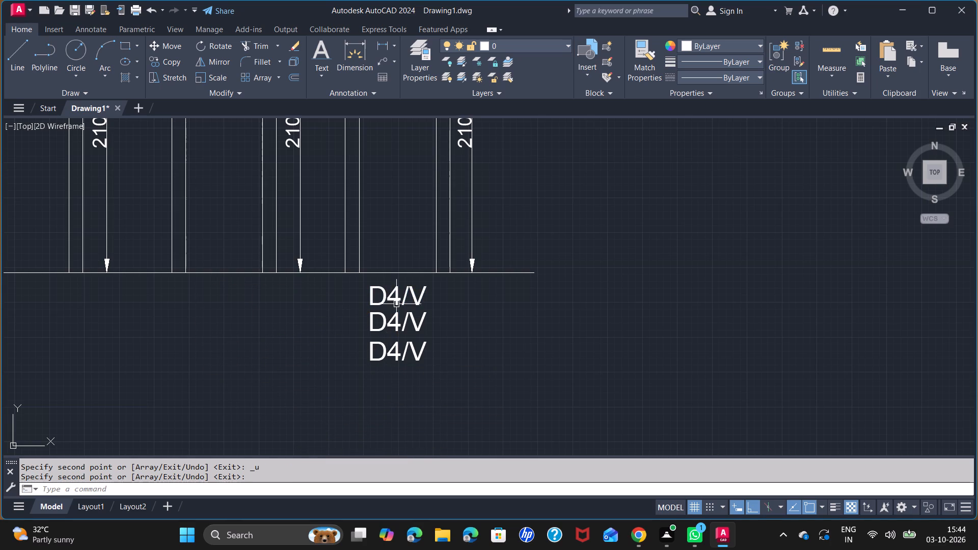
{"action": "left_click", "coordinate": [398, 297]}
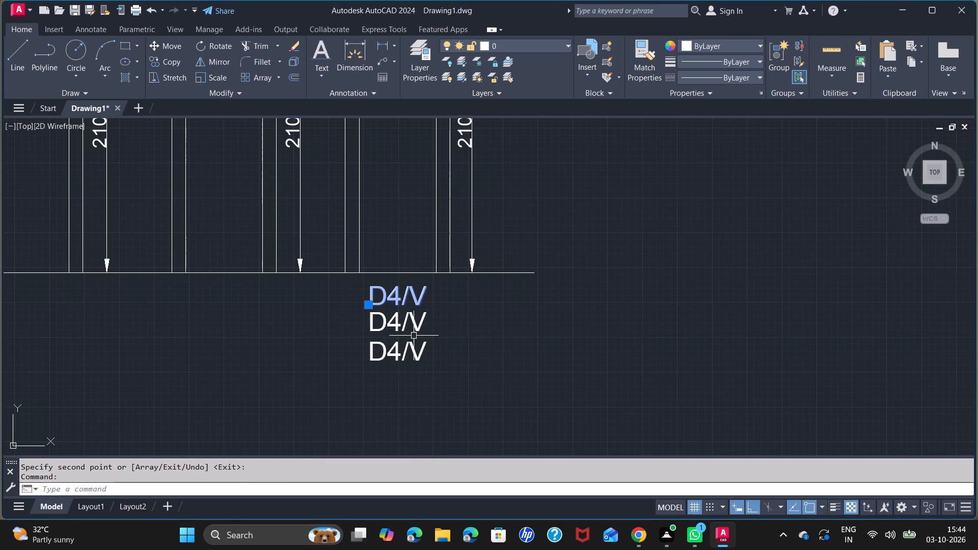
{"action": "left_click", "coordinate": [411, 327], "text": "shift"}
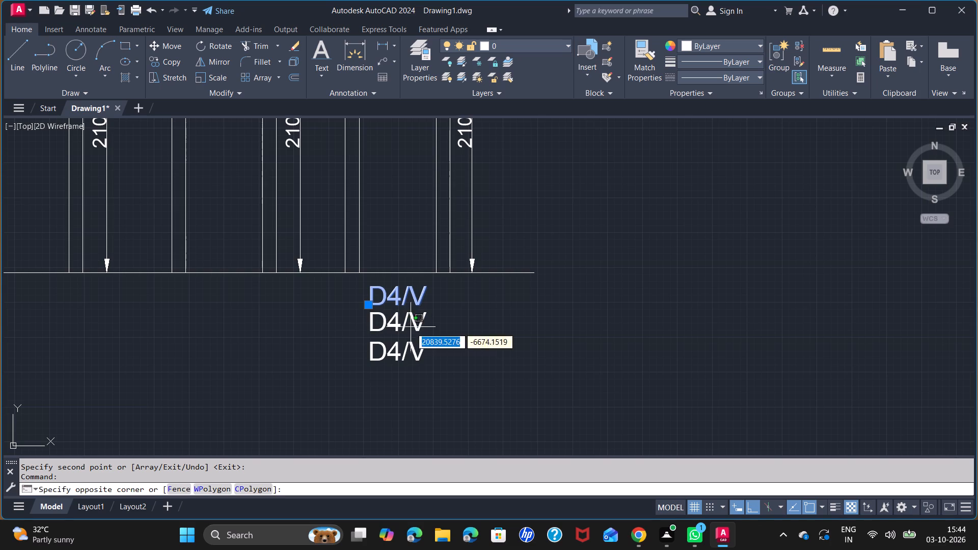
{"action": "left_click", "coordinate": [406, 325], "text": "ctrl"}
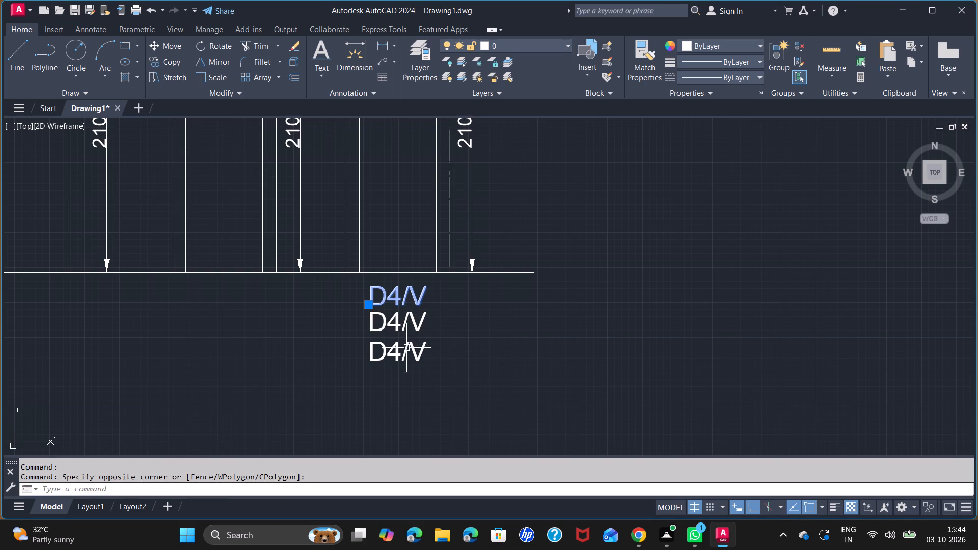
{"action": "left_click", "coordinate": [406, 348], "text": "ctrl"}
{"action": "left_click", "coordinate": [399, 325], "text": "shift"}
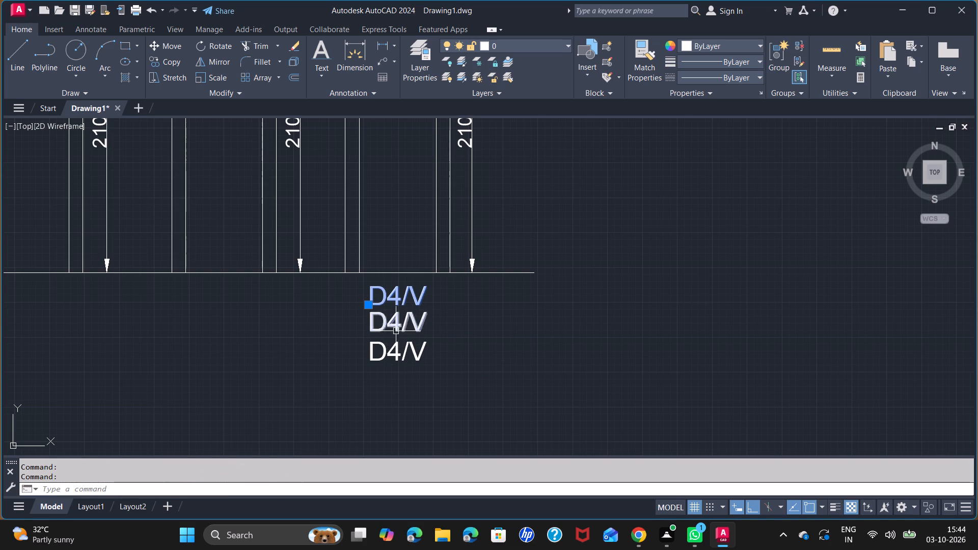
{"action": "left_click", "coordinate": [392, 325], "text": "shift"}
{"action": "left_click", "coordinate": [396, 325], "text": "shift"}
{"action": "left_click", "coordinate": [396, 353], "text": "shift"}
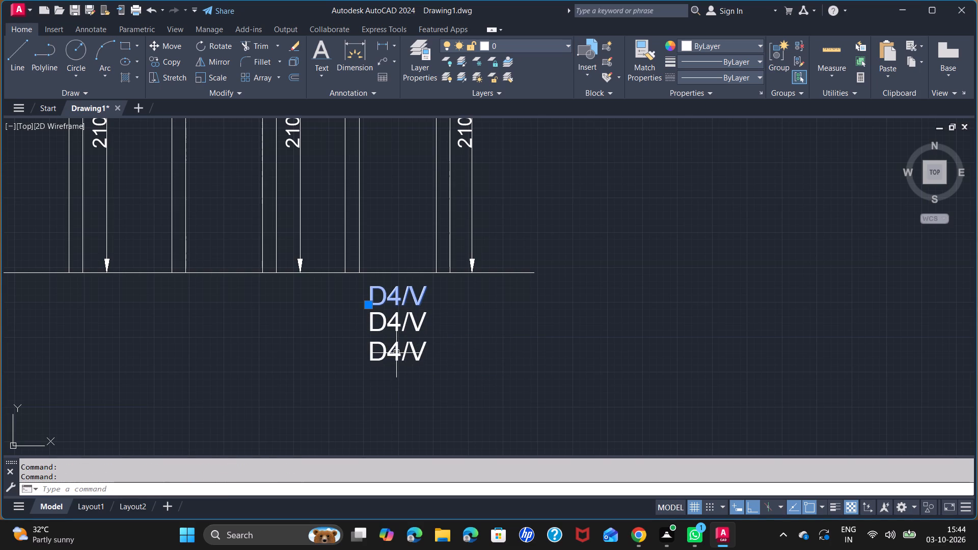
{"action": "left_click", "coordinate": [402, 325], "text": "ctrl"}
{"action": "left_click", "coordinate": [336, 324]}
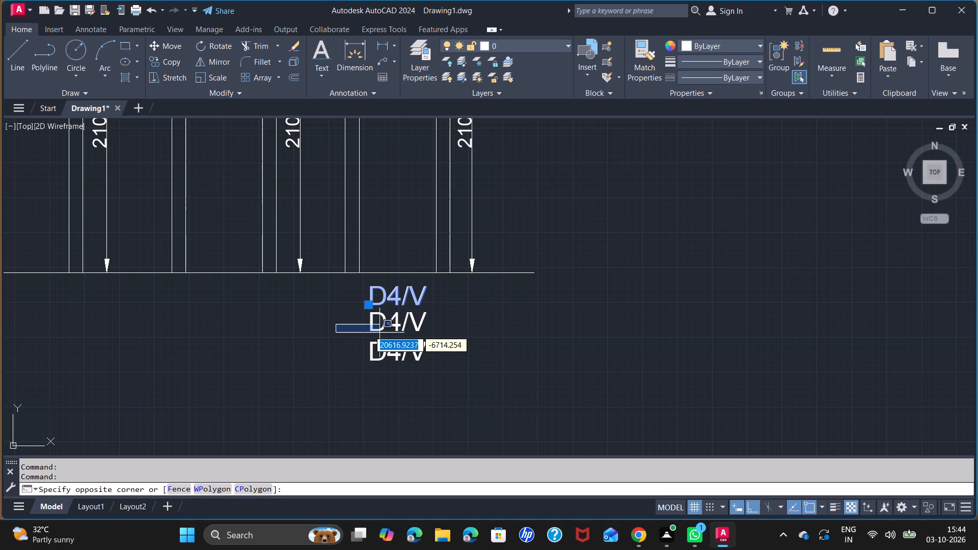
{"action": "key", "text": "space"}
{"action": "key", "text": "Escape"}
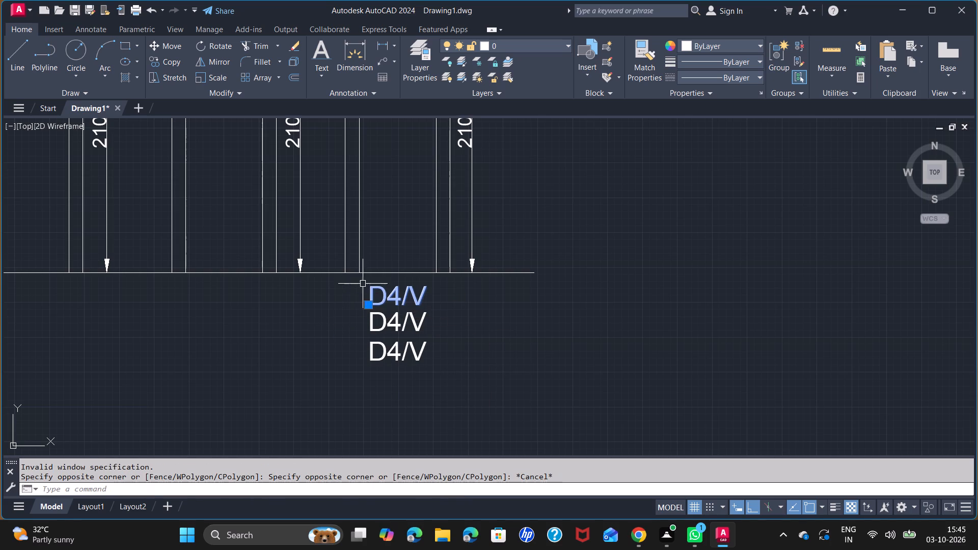
Copy the three-line D4/V label stack from the twelfth opening horizontally to below the eleventh, tenth and ninth openings.
{"action": "left_click", "coordinate": [354, 286]}
{"action": "left_click", "coordinate": [453, 363]}
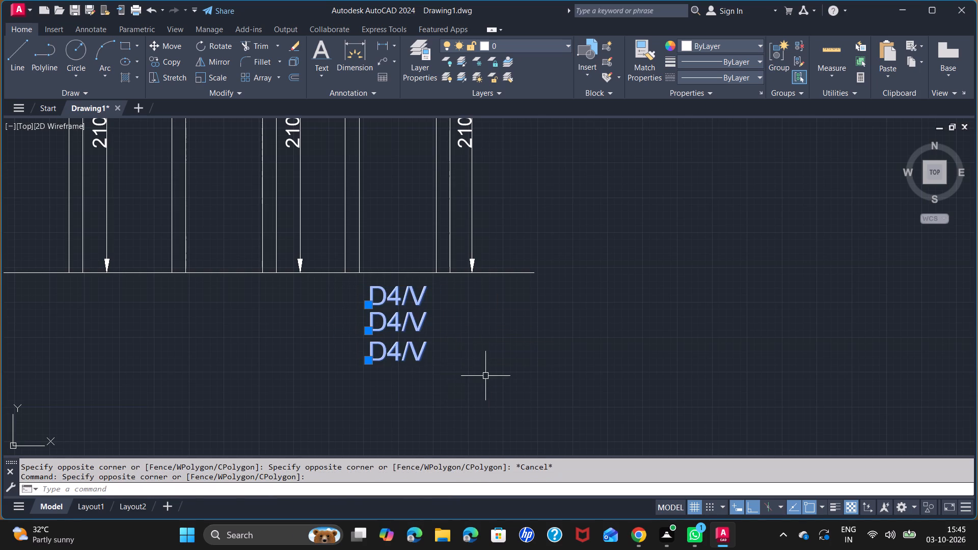
{"action": "type", "text": "CO"}
{"action": "key", "text": "Return"}
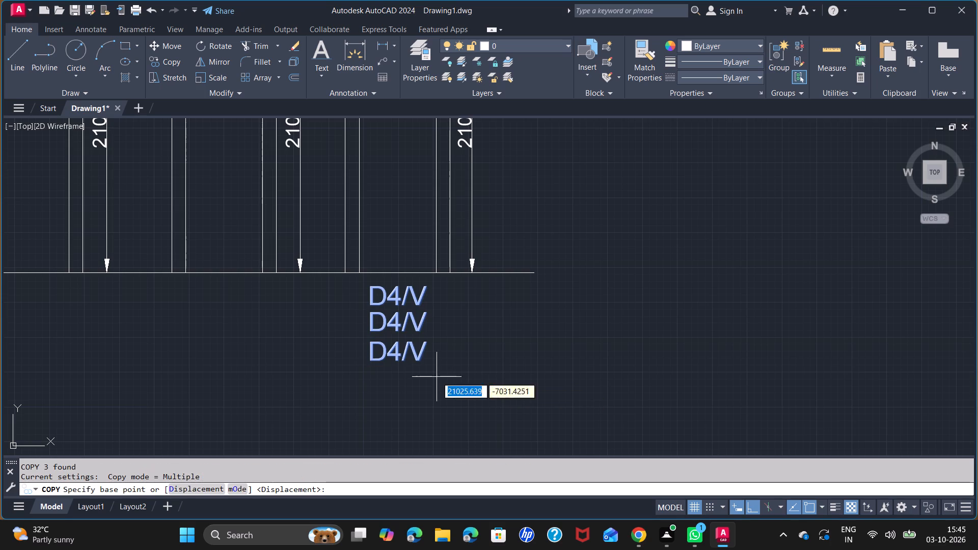
{"action": "left_click", "coordinate": [370, 287]}
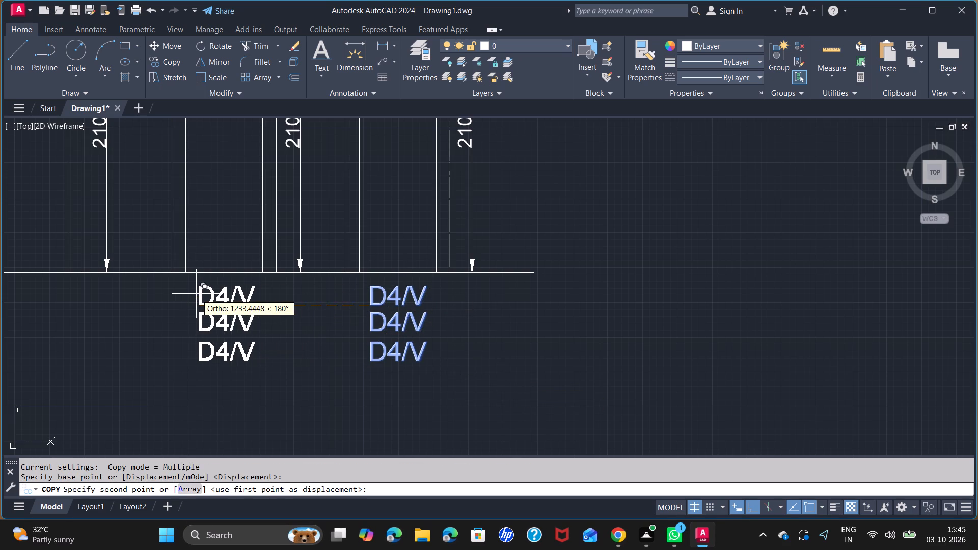
{"action": "left_click", "coordinate": [195, 293]}
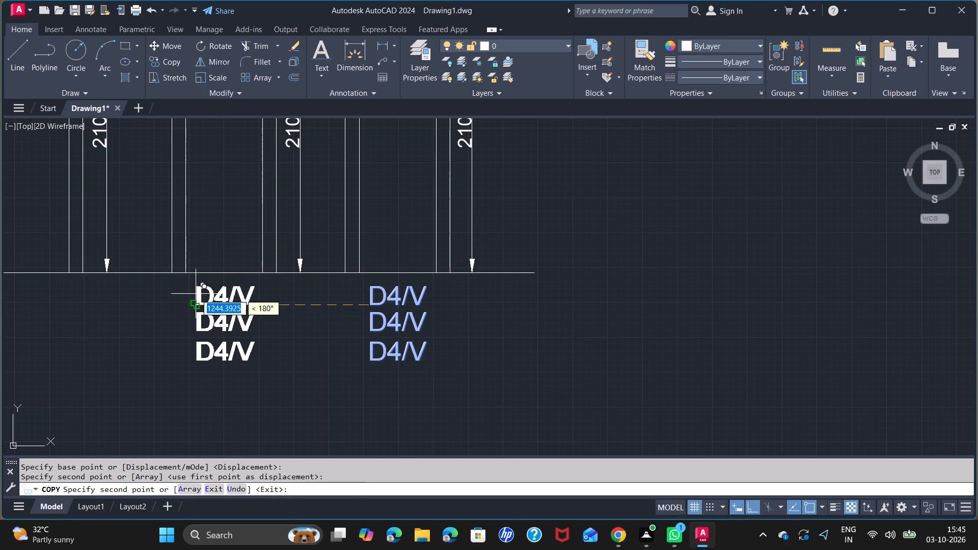
{"action": "scroll", "coordinate": [196, 295], "scroll_direction": "down", "scroll_amount": 2}
{"action": "middle_click_drag", "start_coordinate": [196, 295], "coordinate": [443, 301]}
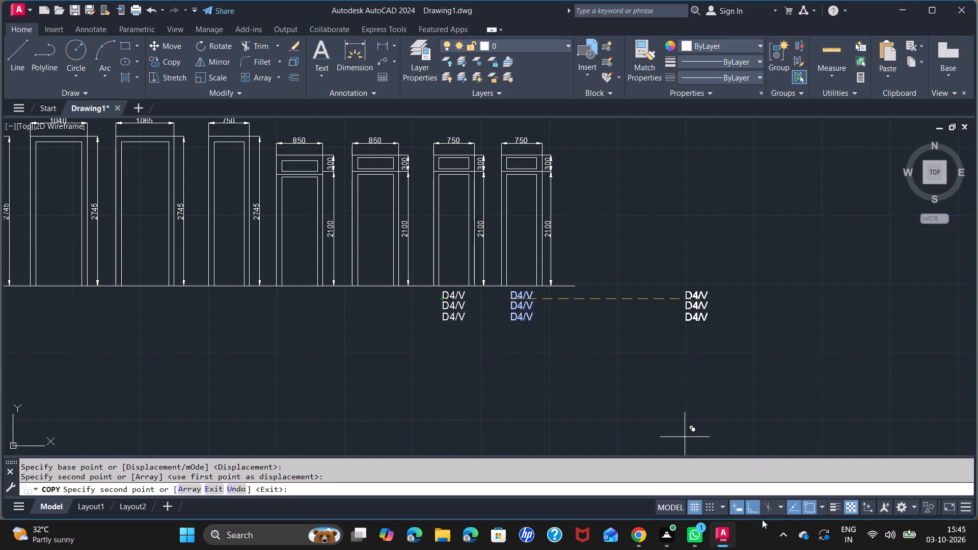
{"action": "scroll", "coordinate": [366, 297], "scroll_direction": "up", "scroll_amount": 2}
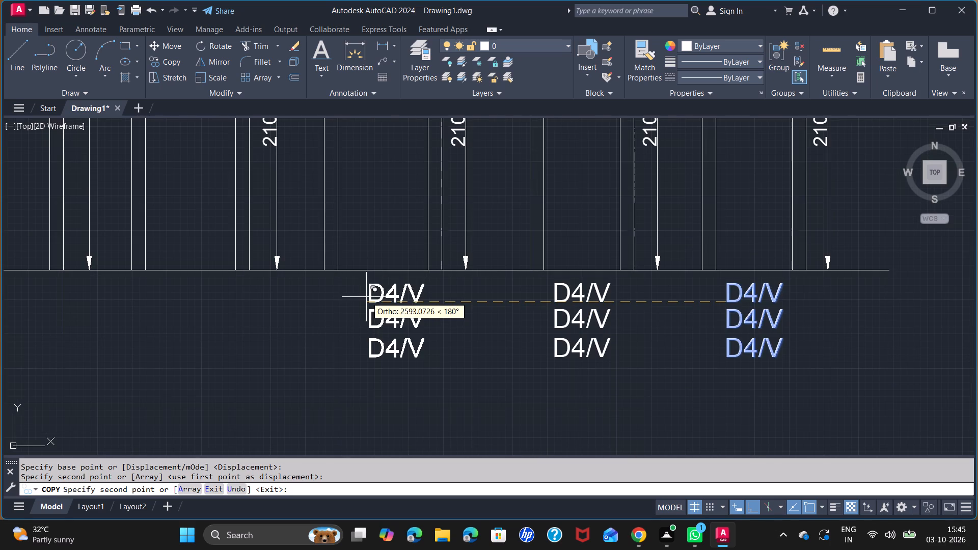
{"action": "left_click", "coordinate": [358, 290]}
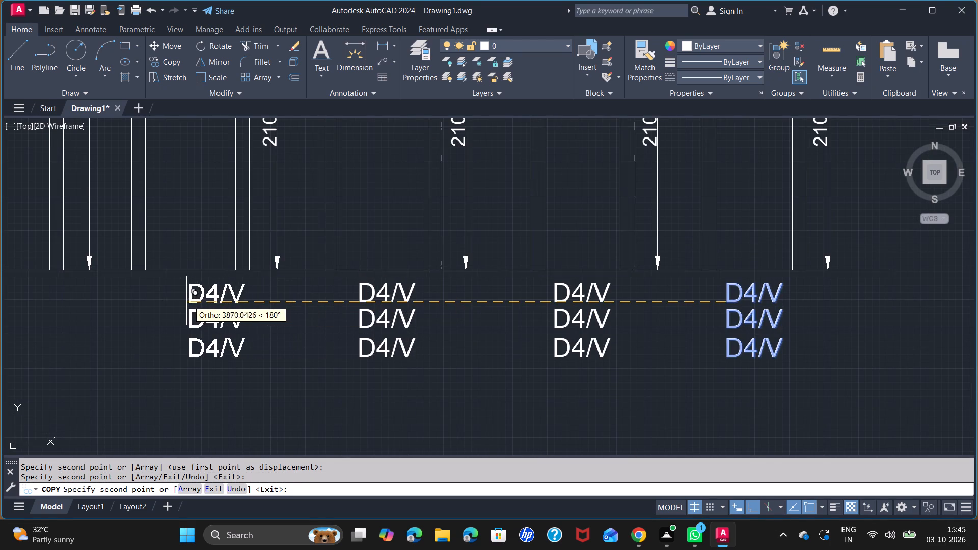
{"action": "left_click", "coordinate": [159, 294]}
Place further copies of the D4/V stack on the same level below the eighth, seventh and sixth openings.
{"action": "middle_click_drag", "start_coordinate": [159, 294], "coordinate": [512, 315]}
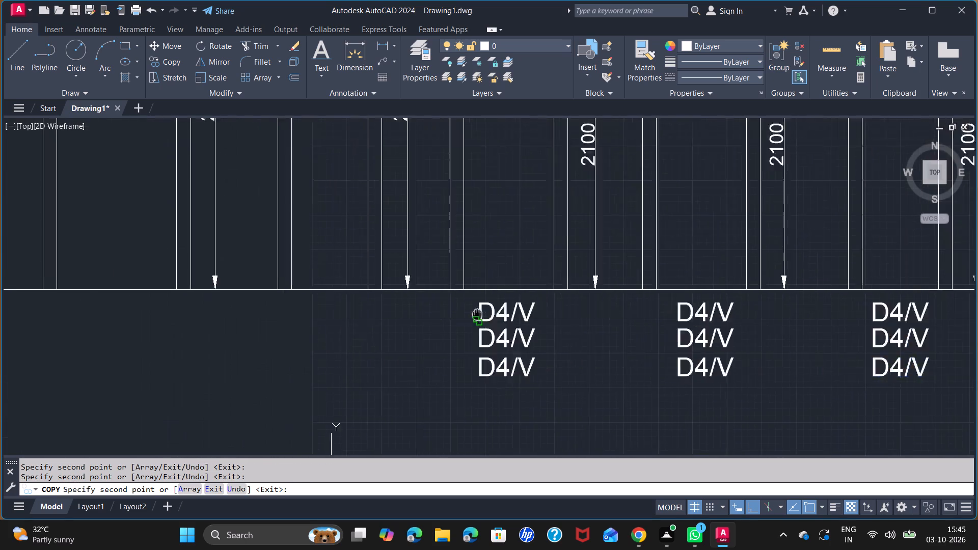
{"action": "middle_click_drag", "start_coordinate": [512, 315], "coordinate": [558, 315]}
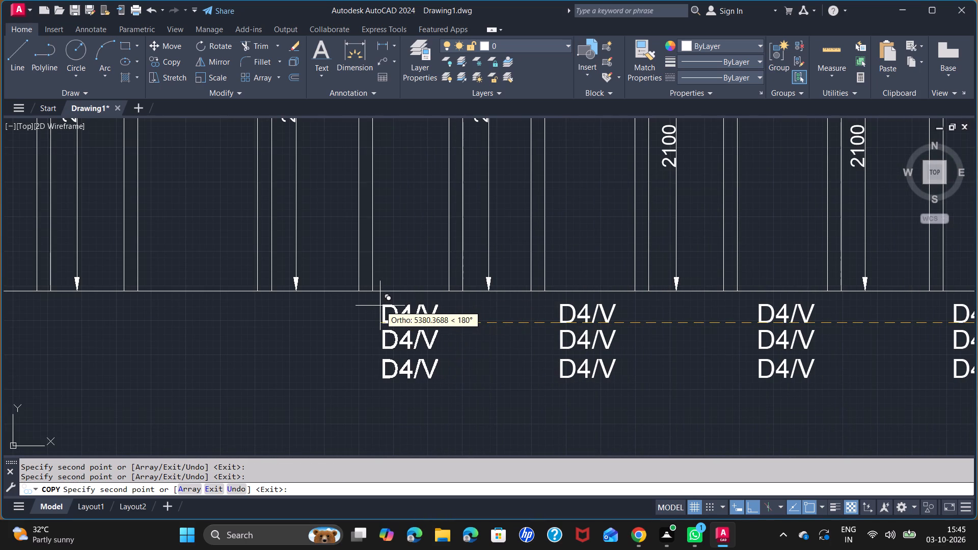
{"action": "left_click", "coordinate": [382, 305]}
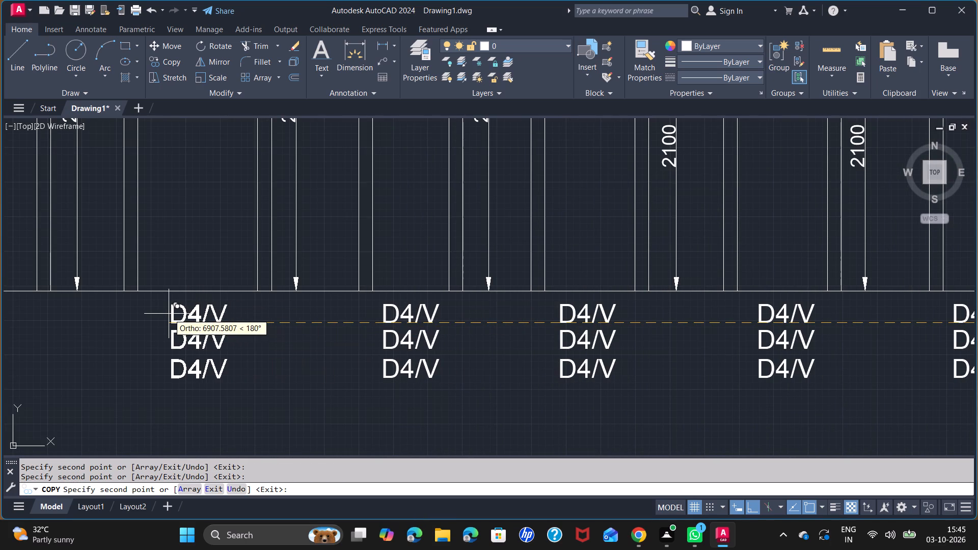
{"action": "left_click", "coordinate": [165, 312]}
{"action": "middle_click_drag", "start_coordinate": [165, 312], "coordinate": [516, 284]}
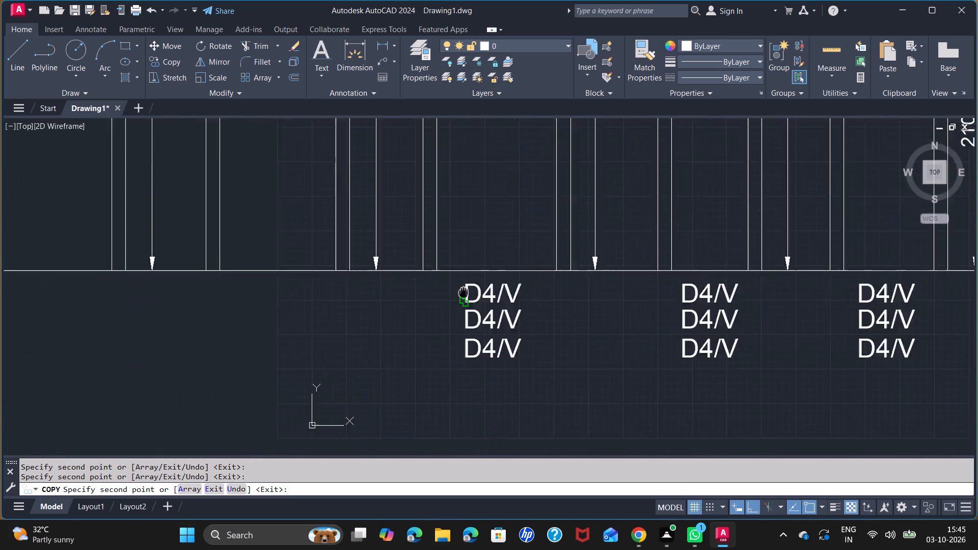
{"action": "middle_click_drag", "start_coordinate": [516, 284], "coordinate": [664, 344]}
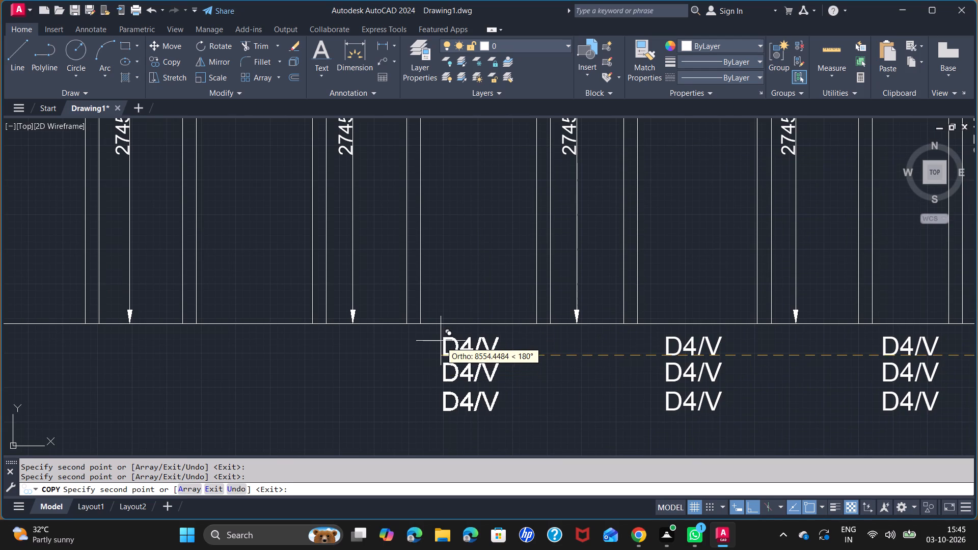
{"action": "left_click", "coordinate": [445, 340]}
Place copies of the D4/V stack in line below the fifth, fourth and third openings.
{"action": "scroll", "coordinate": [253, 349], "scroll_direction": "down", "scroll_amount": 2}
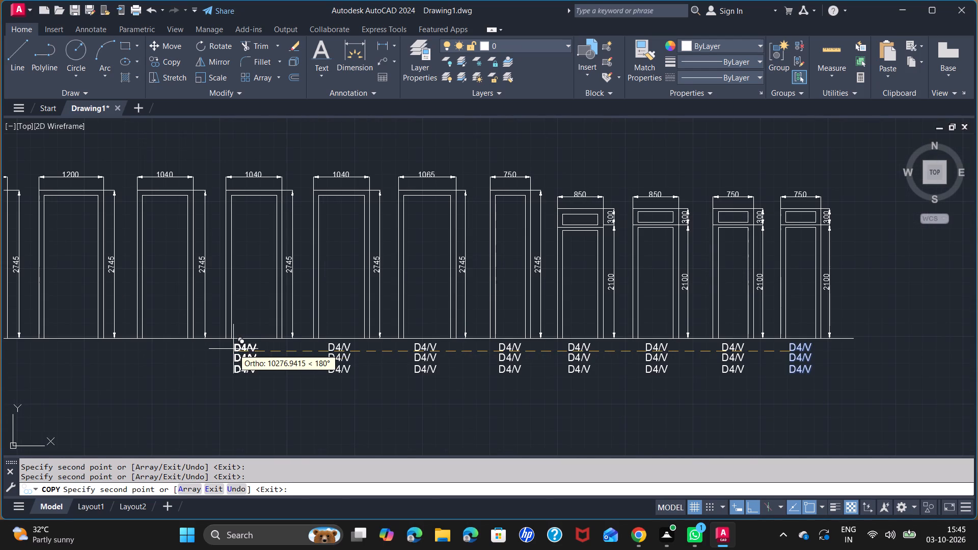
{"action": "scroll", "coordinate": [240, 353], "scroll_direction": "up", "scroll_amount": 3}
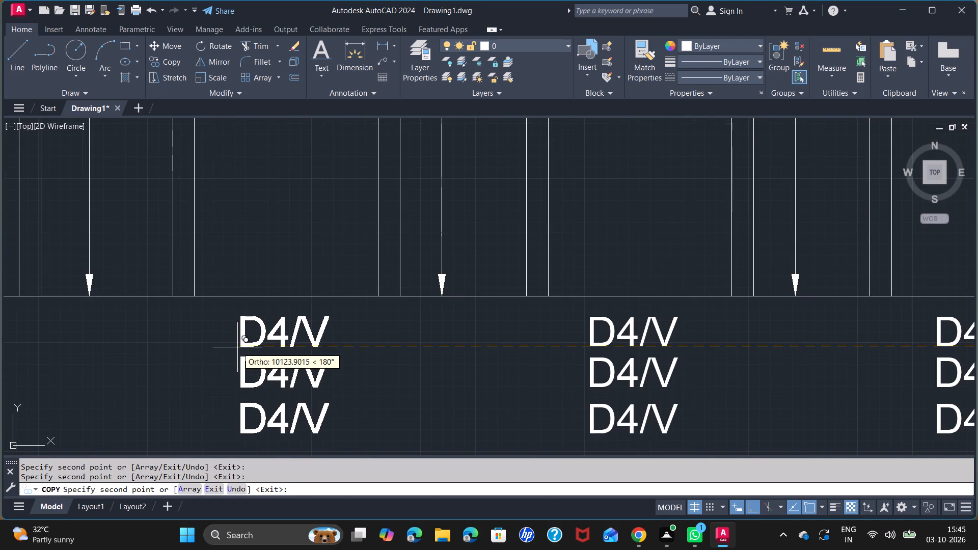
{"action": "left_click", "coordinate": [237, 335]}
{"action": "scroll", "coordinate": [212, 334], "scroll_direction": "down", "scroll_amount": 2}
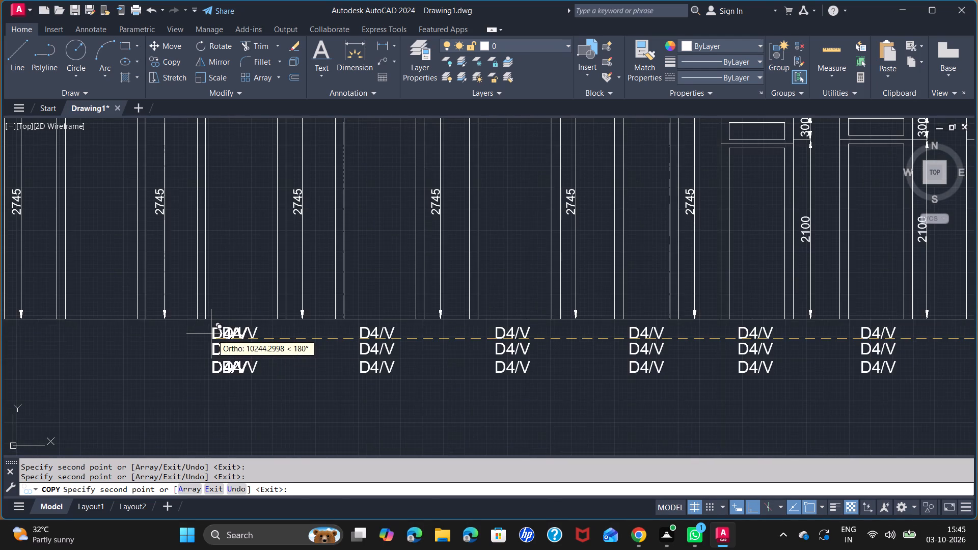
{"action": "middle_click_drag", "start_coordinate": [211, 334], "coordinate": [528, 376]}
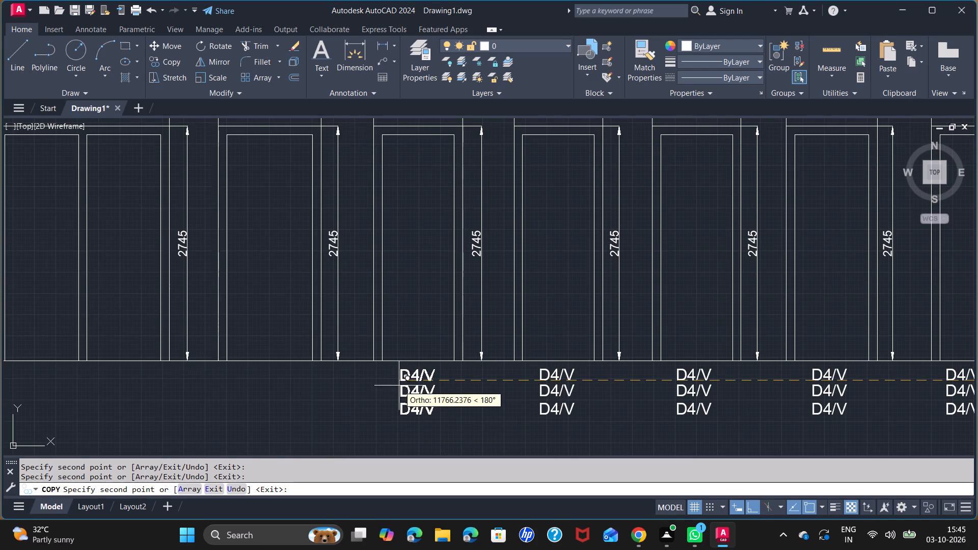
{"action": "left_click", "coordinate": [400, 380]}
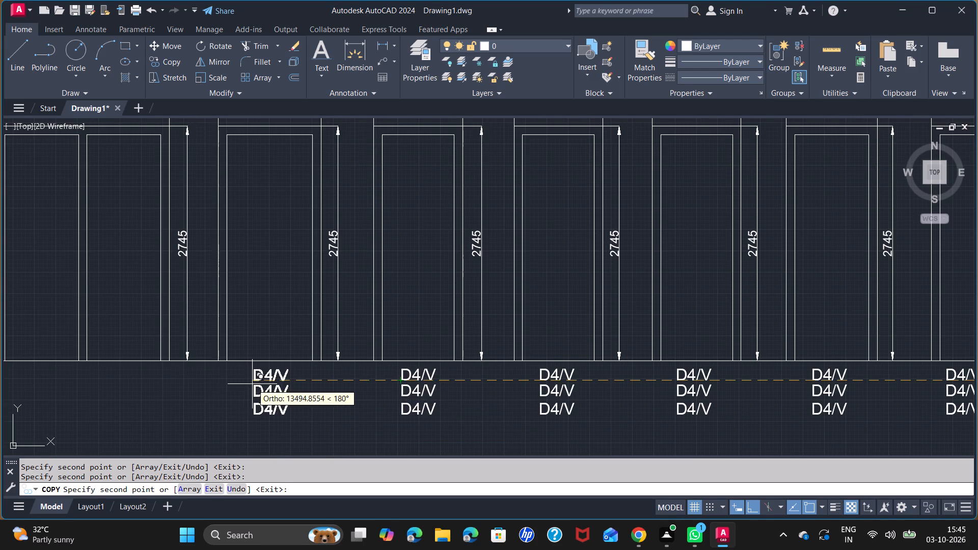
{"action": "left_click", "coordinate": [252, 383]}
Place the last D4/V stack copies below the 2025-wide second and 2135-wide first openings, ending the Copy operation.
{"action": "scroll", "coordinate": [68, 389], "scroll_direction": "down", "scroll_amount": 1}
{"action": "middle_click_drag", "start_coordinate": [68, 389], "coordinate": [96, 400]}
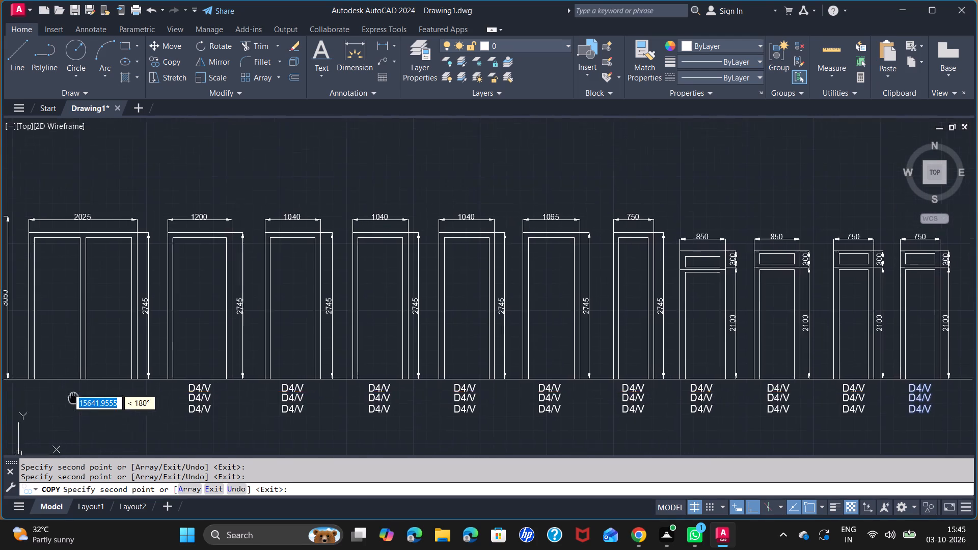
{"action": "middle_click_drag", "start_coordinate": [96, 400], "coordinate": [283, 402]}
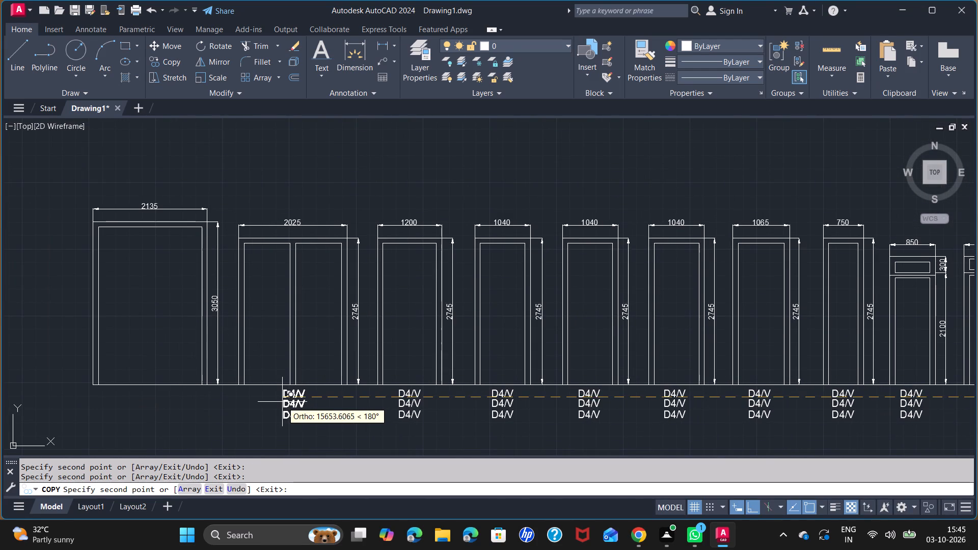
{"action": "left_click", "coordinate": [282, 402]}
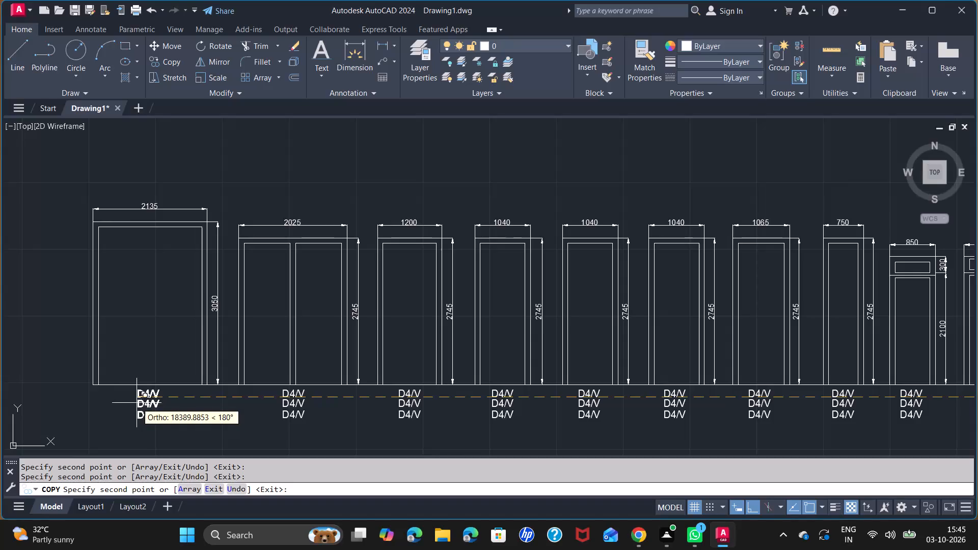
{"action": "left_click", "coordinate": [137, 403]}
{"action": "scroll", "coordinate": [286, 387], "scroll_direction": "down", "scroll_amount": 2}
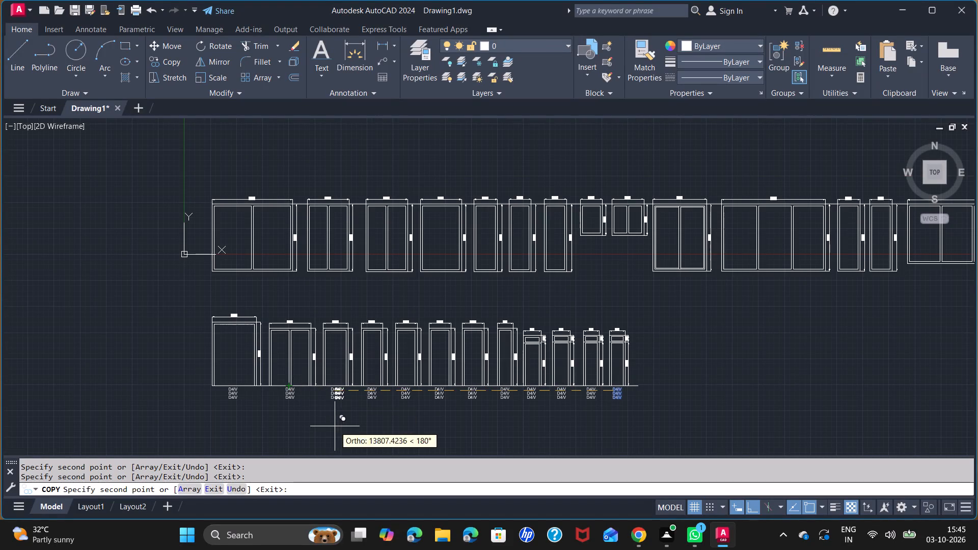
{"action": "key", "text": "space"}
Change the second and third lines of the label below the second row's twelfth opening to 750 X 2400 and S.TOILET.
{"action": "middle_click_drag", "start_coordinate": [346, 423], "coordinate": [290, 375]}
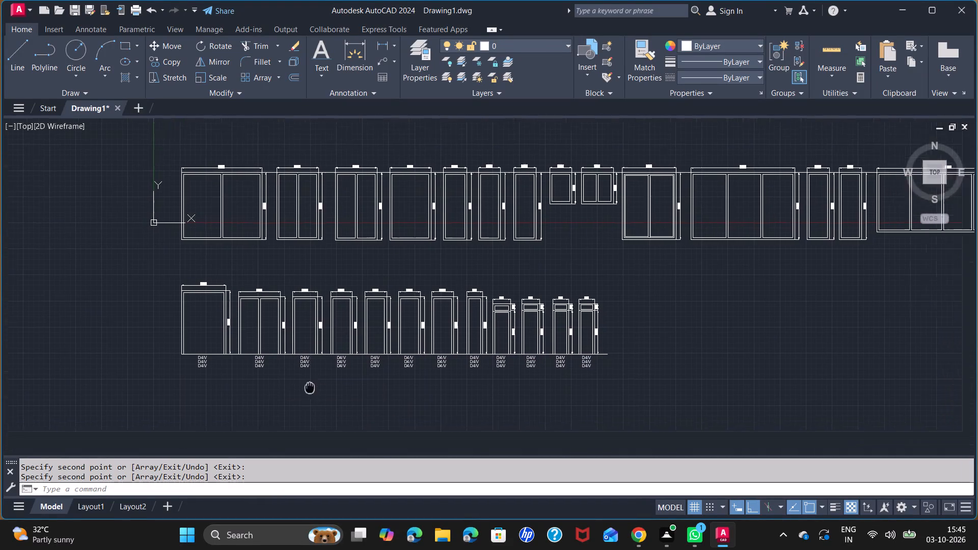
{"action": "middle_click_drag", "start_coordinate": [290, 375], "coordinate": [184, 340]}
{"action": "scroll", "coordinate": [443, 323], "scroll_direction": "up", "scroll_amount": 4}
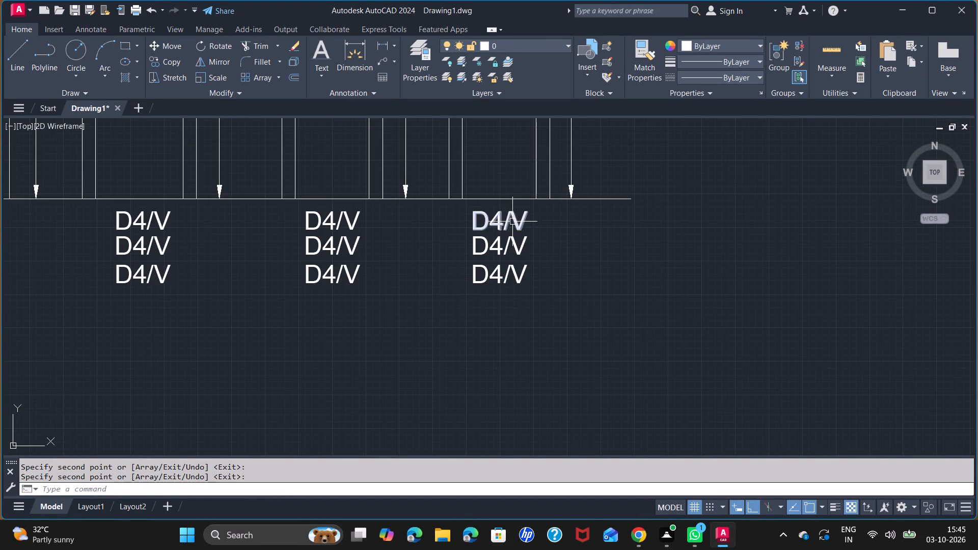
{"action": "double_click", "coordinate": [518, 250]}
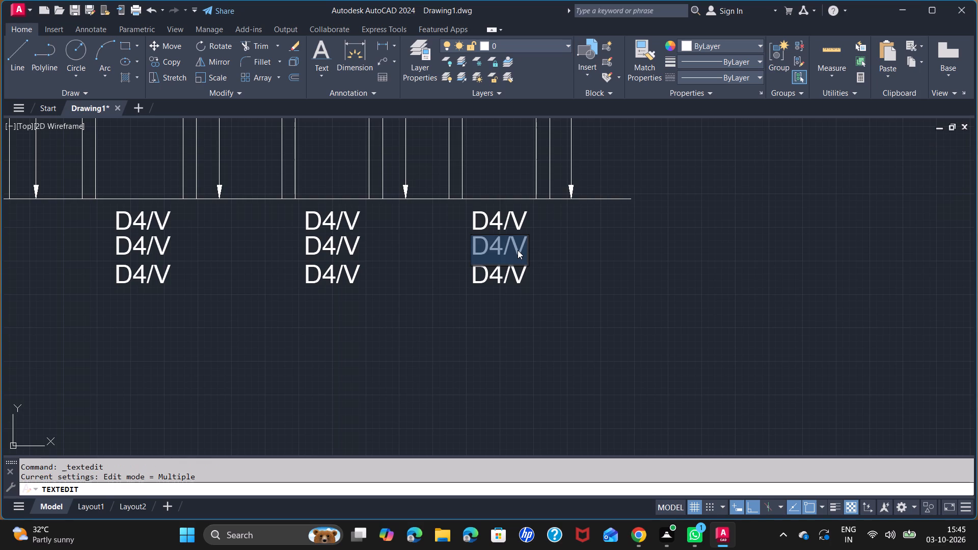
{"action": "key", "text": "BackSpace"}
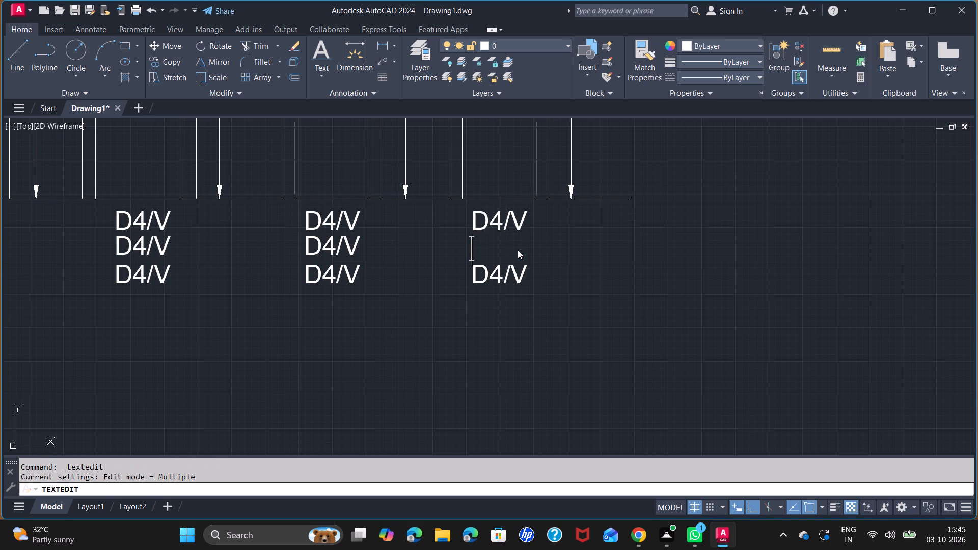
{"action": "type", "text": "750 X"}
{"action": "key", "text": "space"}
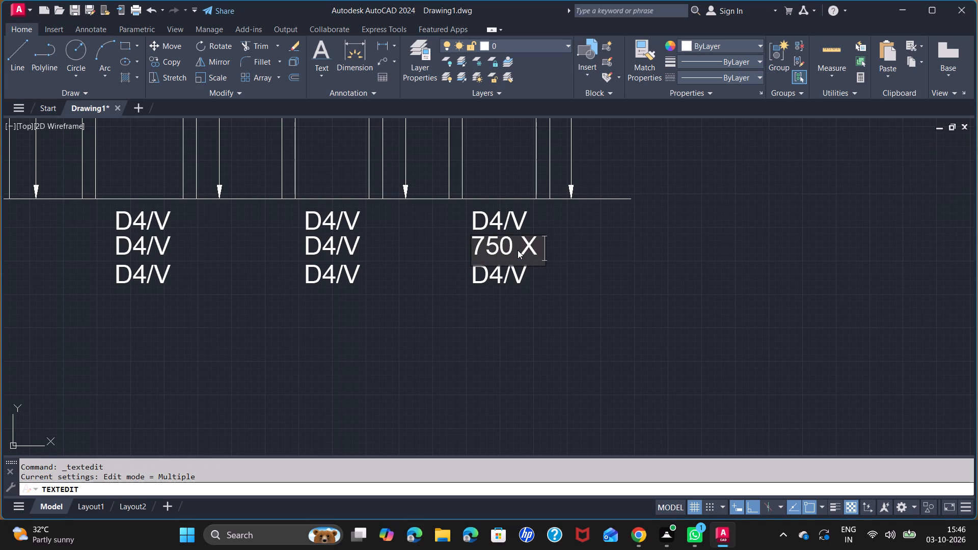
{"action": "type", "text": "2400"}
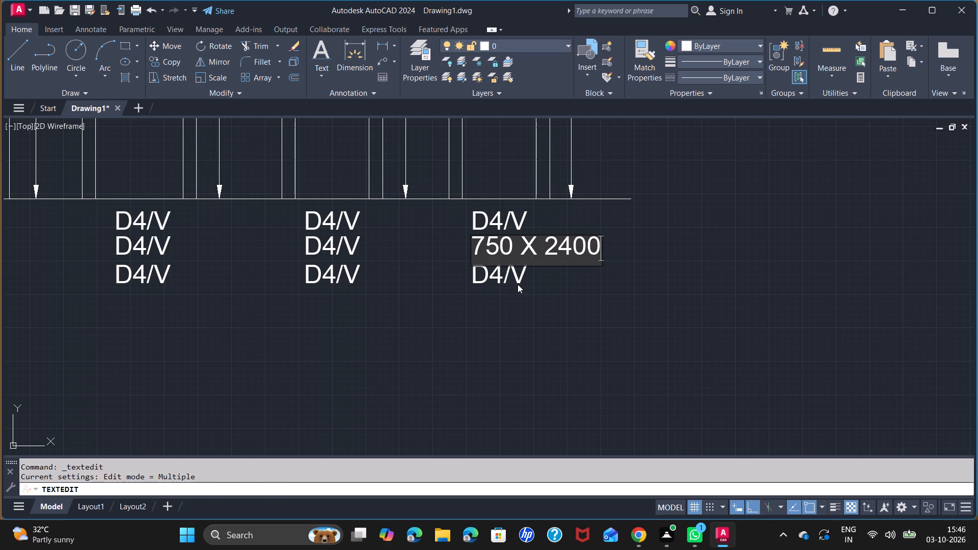
{"action": "left_click", "coordinate": [518, 284]}
{"action": "triple_click", "coordinate": [505, 278]}
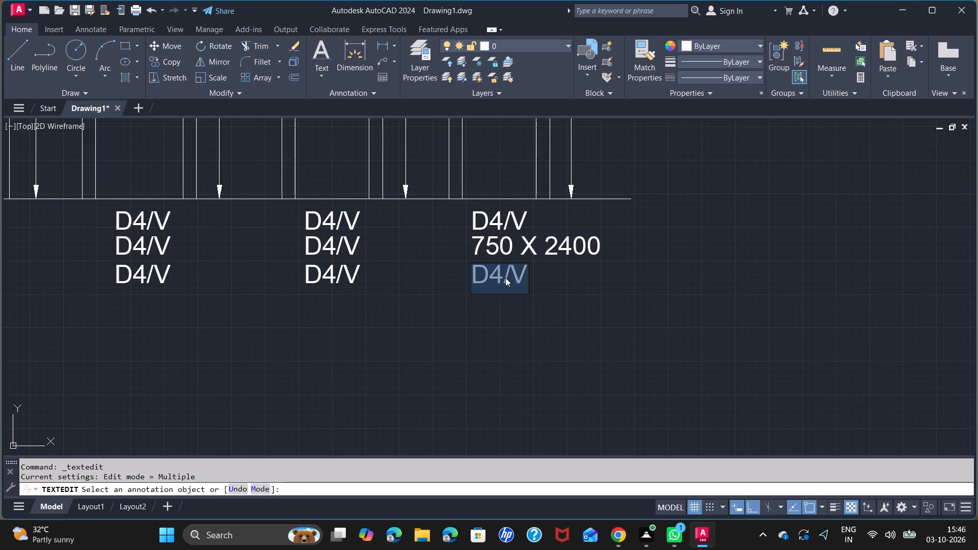
{"action": "key", "text": "BackSpace"}
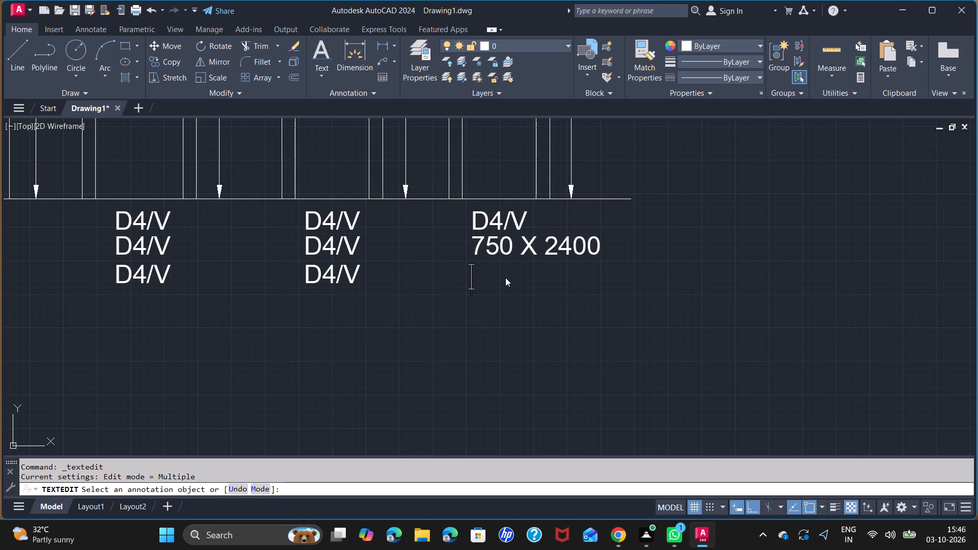
{"action": "type", "text": "S.TO"}
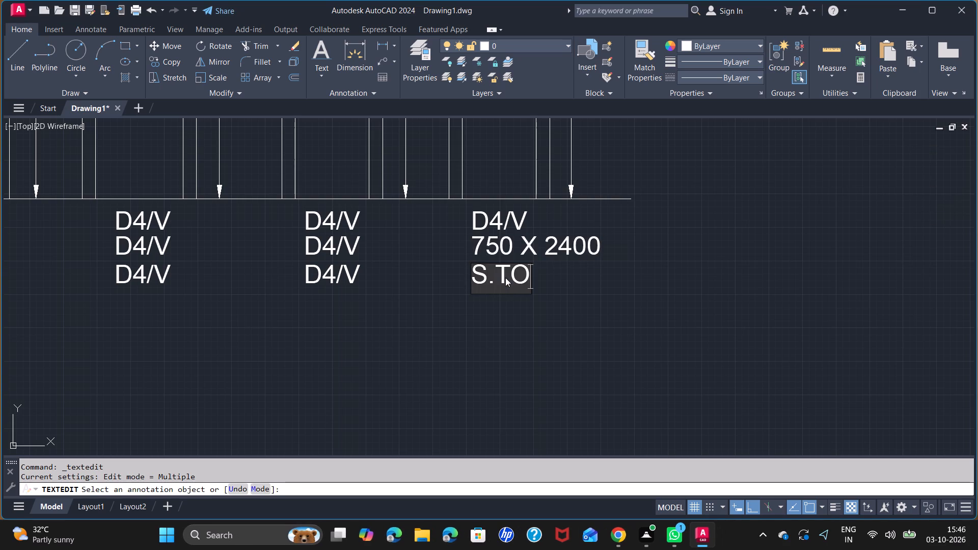
{"action": "type", "text": "ILET"}
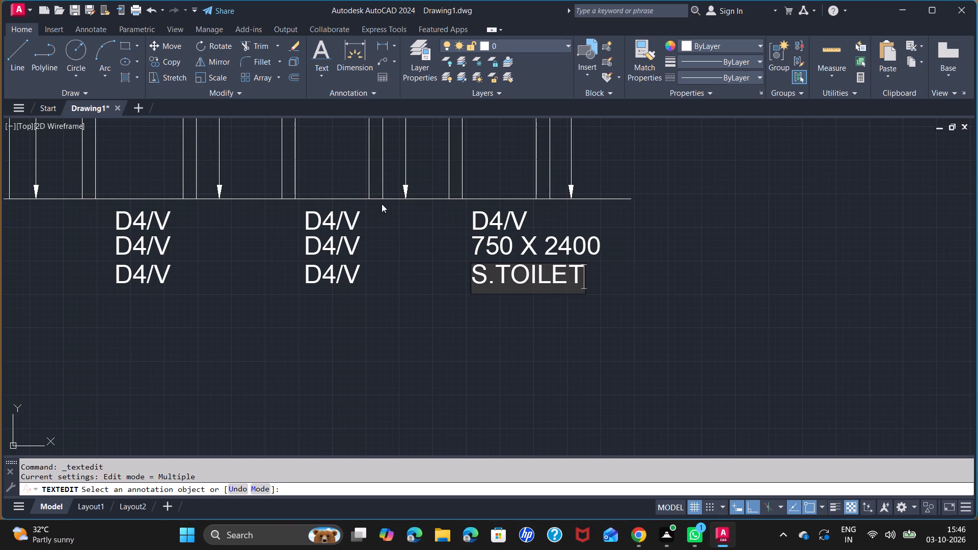
Change the second and third lines of the label below the eleventh opening to 750 X 2400 and S.TOILET.
{"action": "left_click", "coordinate": [344, 217]}
{"action": "left_click", "coordinate": [334, 256]}
{"action": "left_click", "coordinate": [334, 252]}
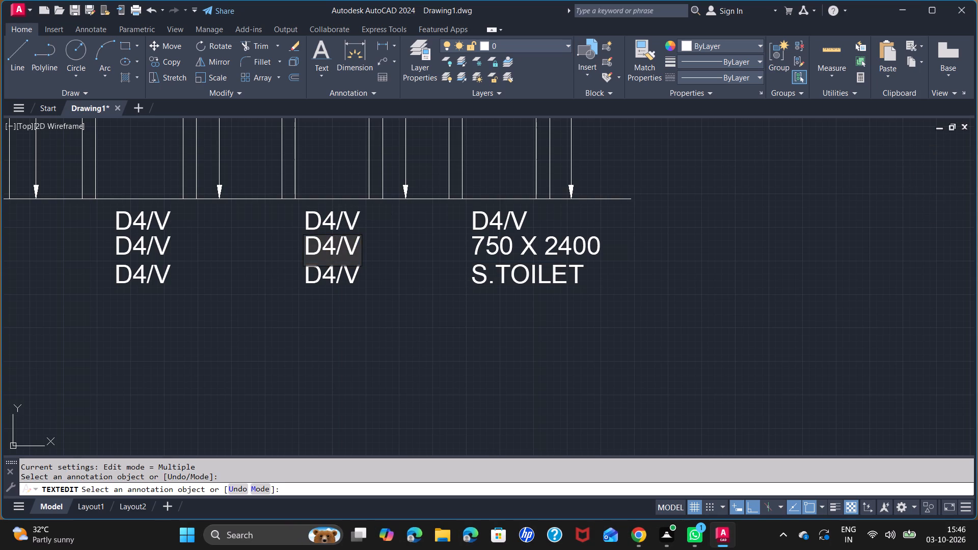
{"action": "left_click", "coordinate": [348, 240]}
{"action": "double_click", "coordinate": [349, 241]}
{"action": "triple_click", "coordinate": [356, 245]}
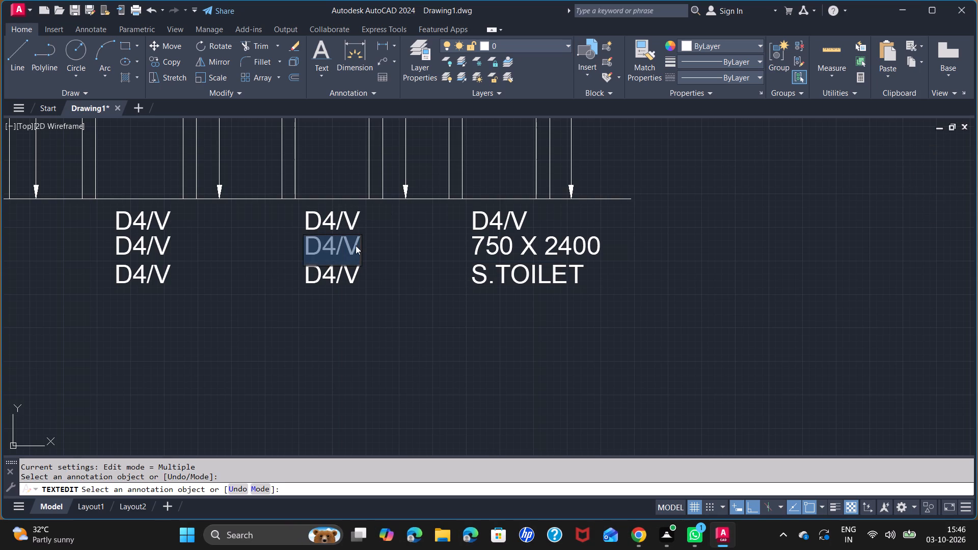
{"action": "key", "text": "BackSpace"}
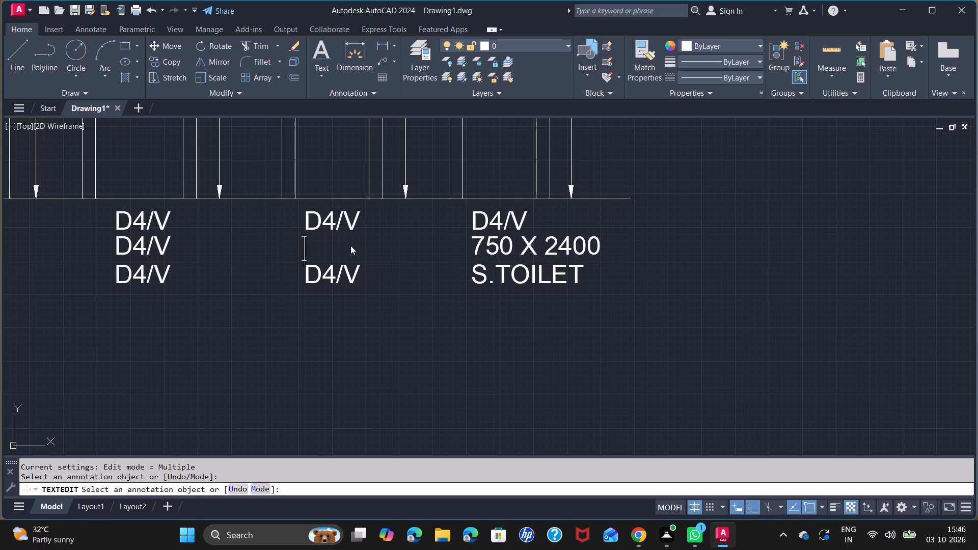
{"action": "type", "text": "750 X"}
{"action": "key", "text": "space"}
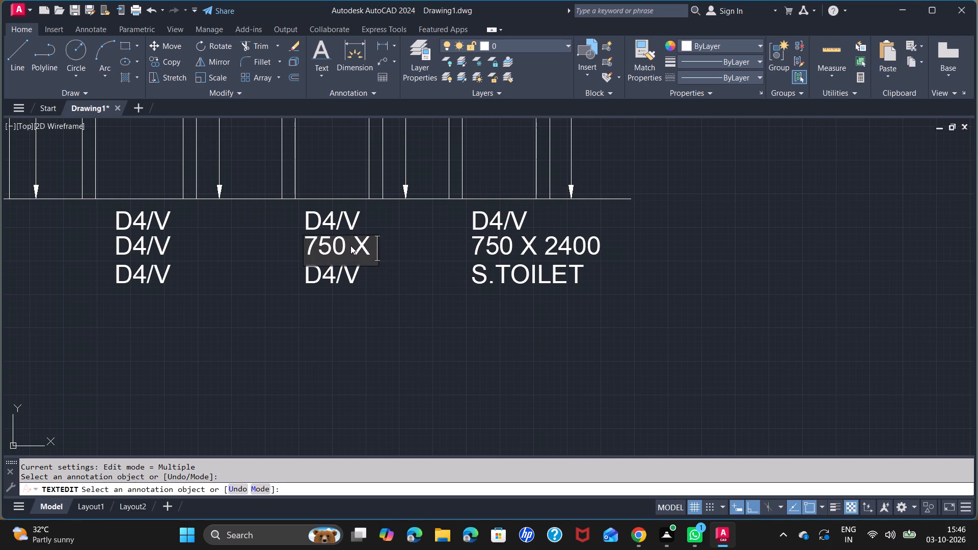
{"action": "type", "text": "2400"}
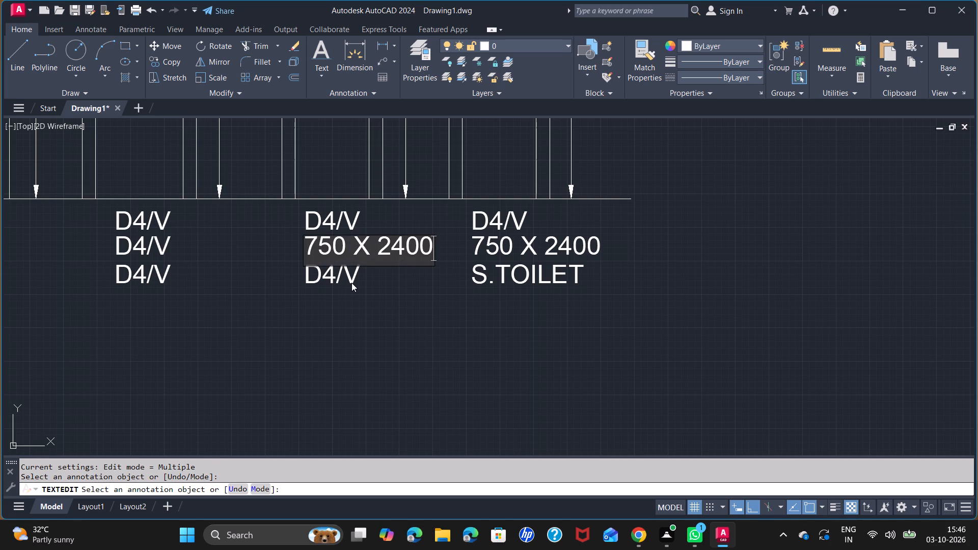
{"action": "left_click", "coordinate": [351, 282]}
{"action": "double_click", "coordinate": [351, 282]}
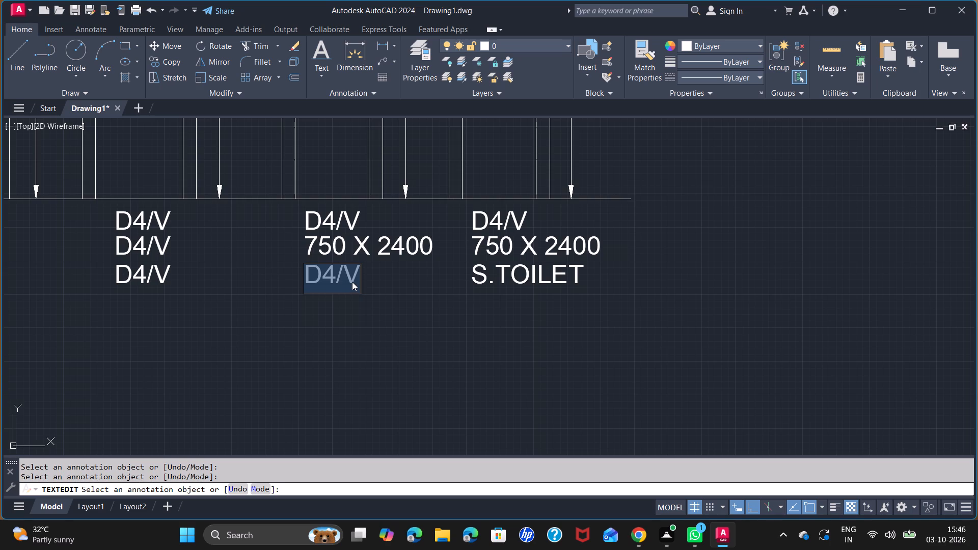
{"action": "key", "text": "BackSpace"}
{"action": "type", "text": "S.TOILET"}
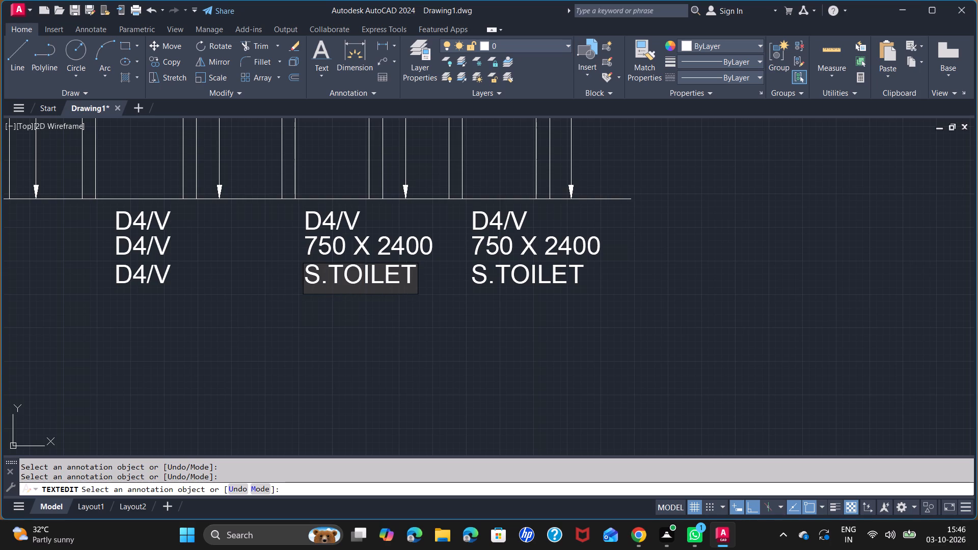
Change the first two lines of the label below the tenth opening to D3/V and 850 X 2400.
{"action": "double_click", "coordinate": [145, 210]}
{"action": "double_click", "coordinate": [148, 220]}
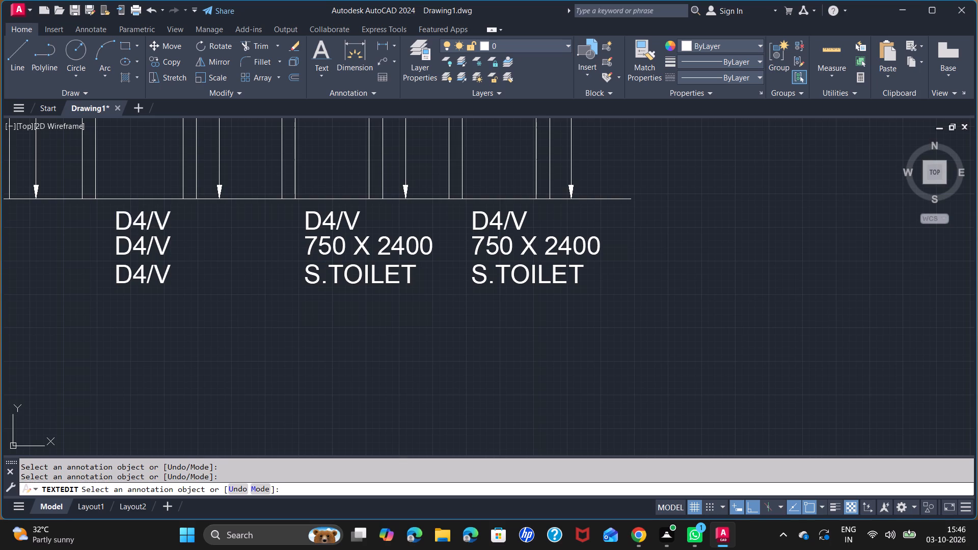
{"action": "key", "text": "BackSpace"}
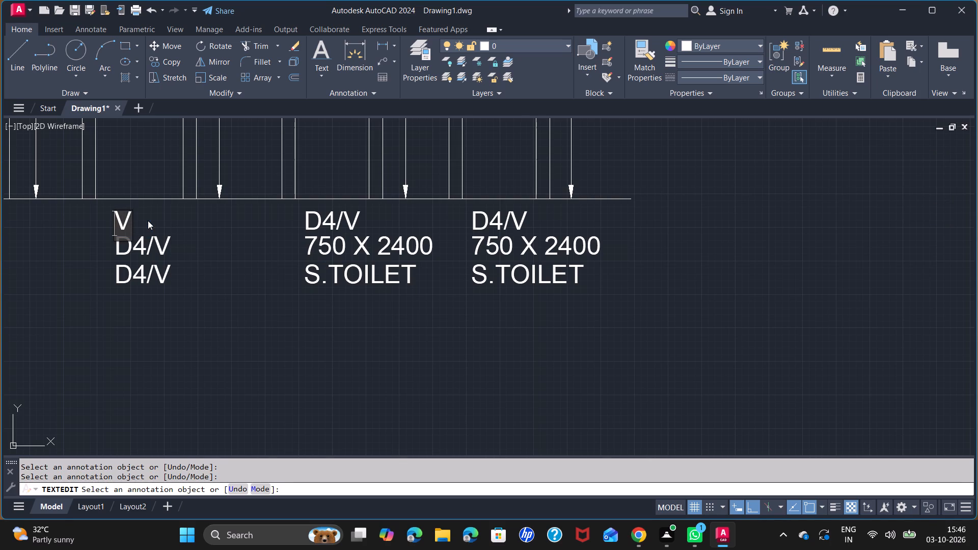
{"action": "double_click", "coordinate": [129, 219]}
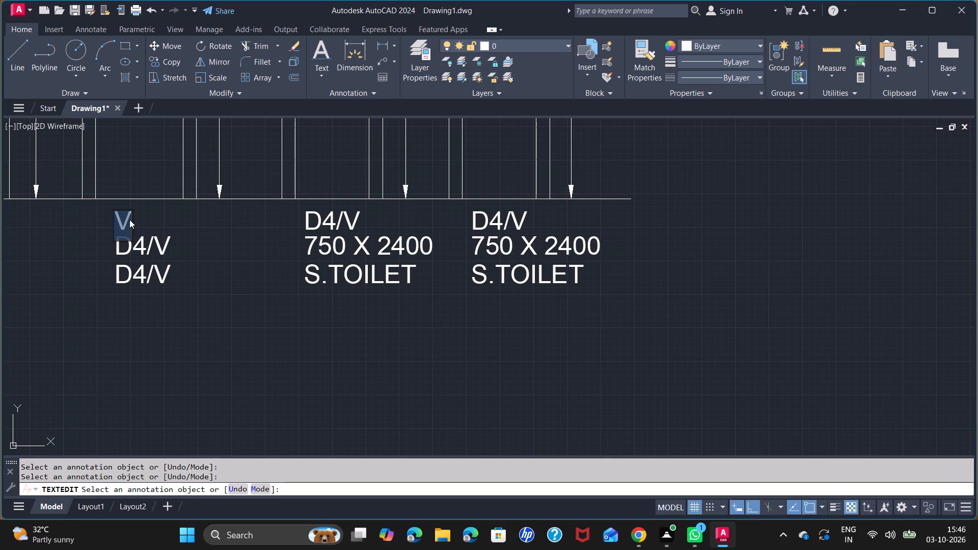
{"action": "key", "text": "BackSpace"}
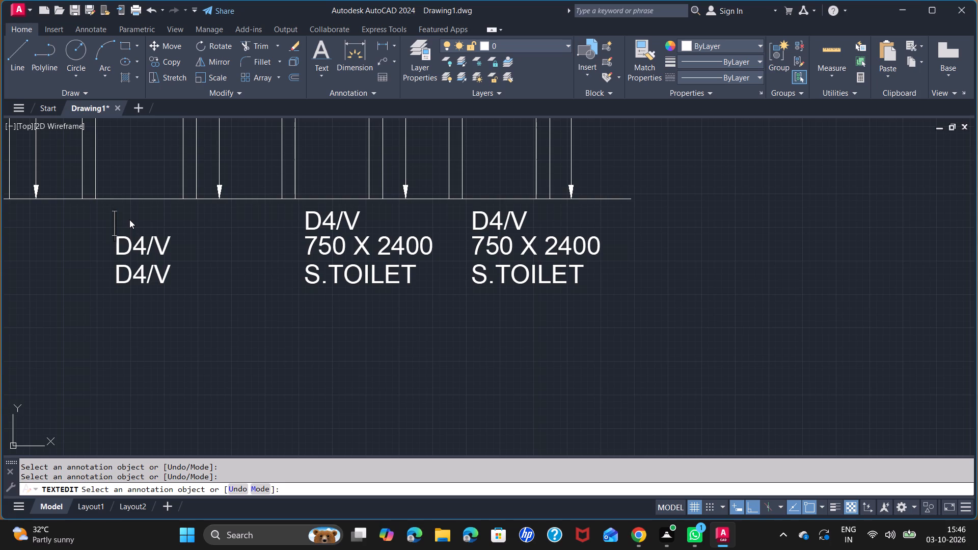
{"action": "type", "text": "D3"}
{"action": "type", "text": "/V"}
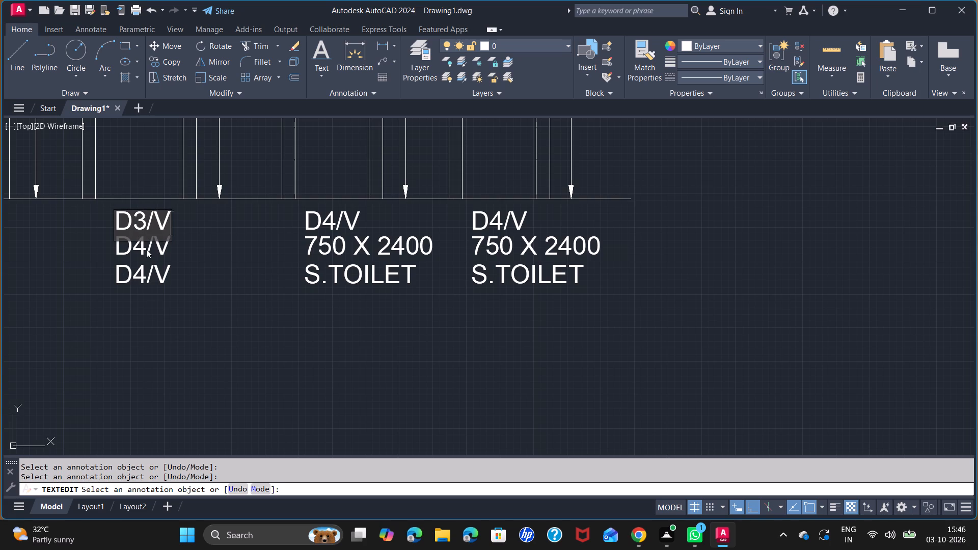
{"action": "triple_click", "coordinate": [146, 249]}
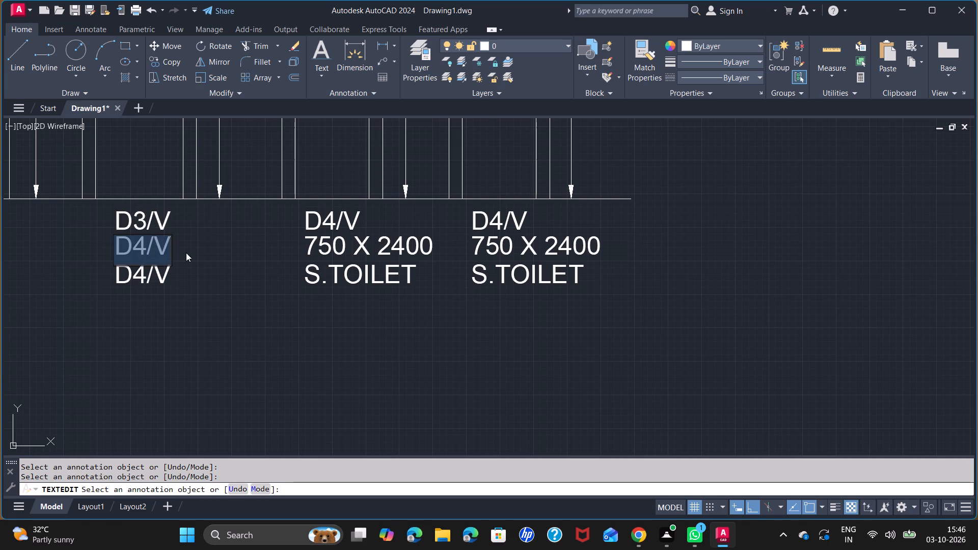
{"action": "key", "text": "BackSpace"}
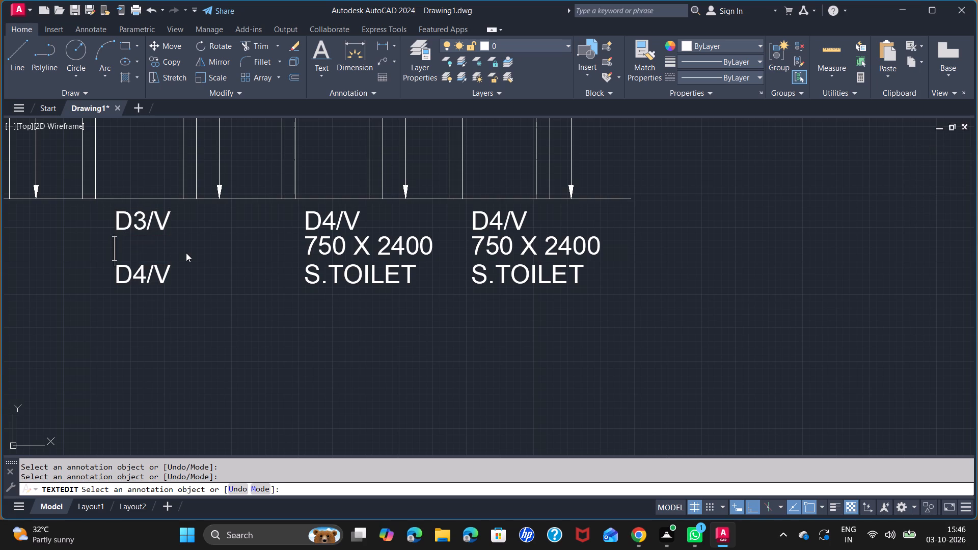
{"action": "type", "text": "850"}
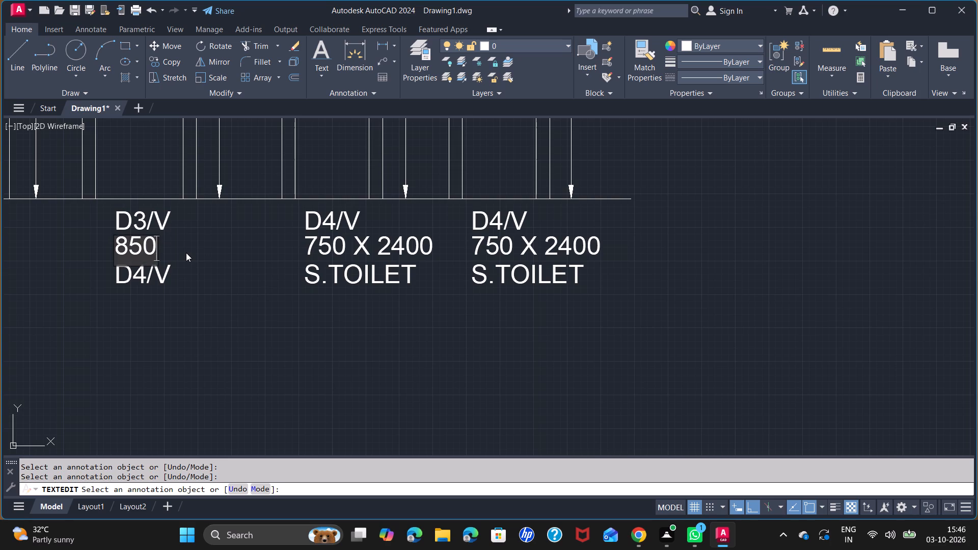
{"action": "key", "text": "space"}
{"action": "type", "text": "X"}
{"action": "key", "text": "space"}
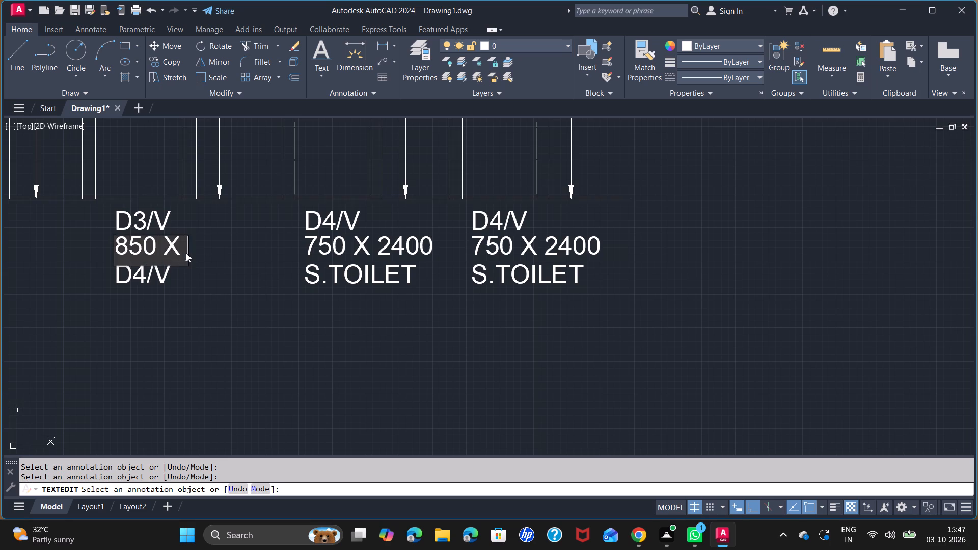
{"action": "type", "text": "2400"}
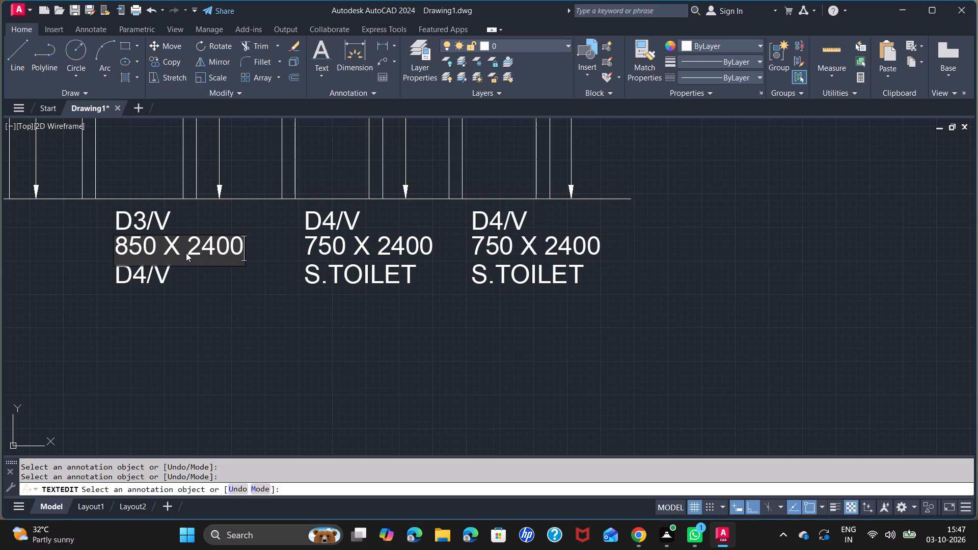
Change the third line of the label below the second row's tenth opening to SERVANT ROOM.
{"action": "left_click", "coordinate": [139, 266]}
{"action": "triple_click", "coordinate": [159, 277]}
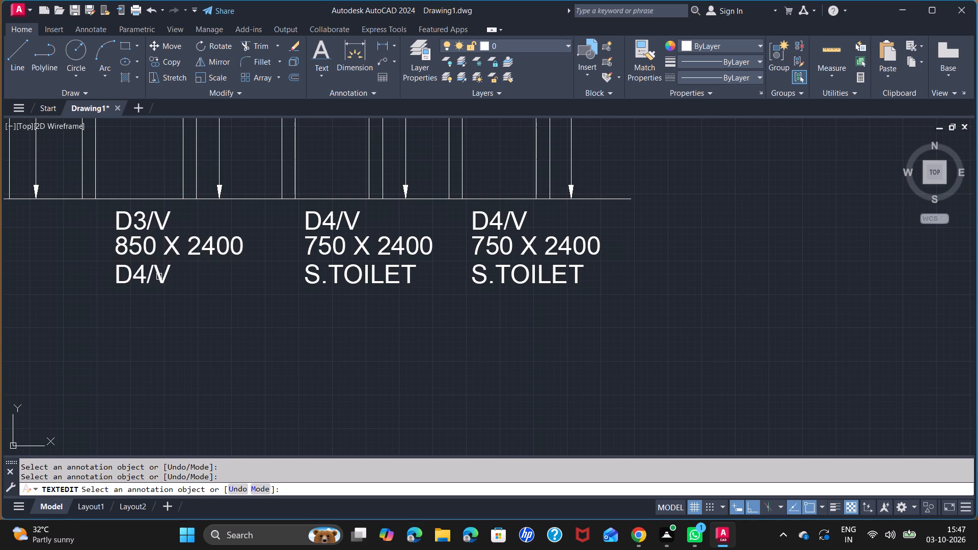
{"action": "key", "text": "BackSpace"}
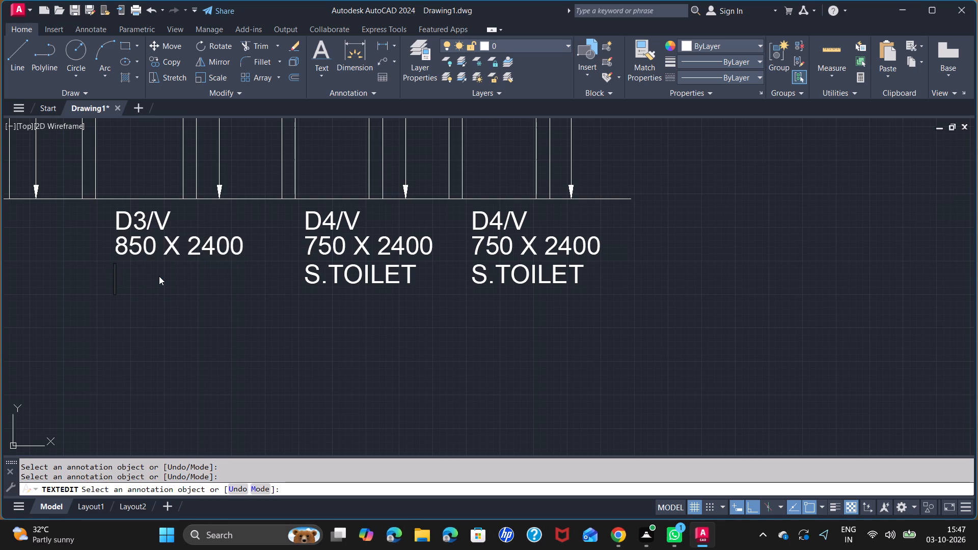
{"action": "type", "text": "SEV"}
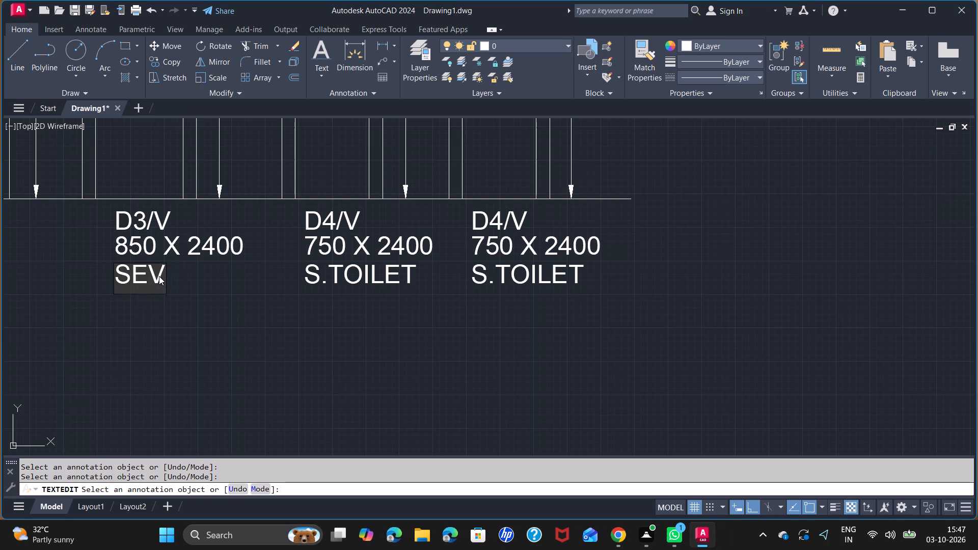
{"action": "key", "text": "BackSpace"}
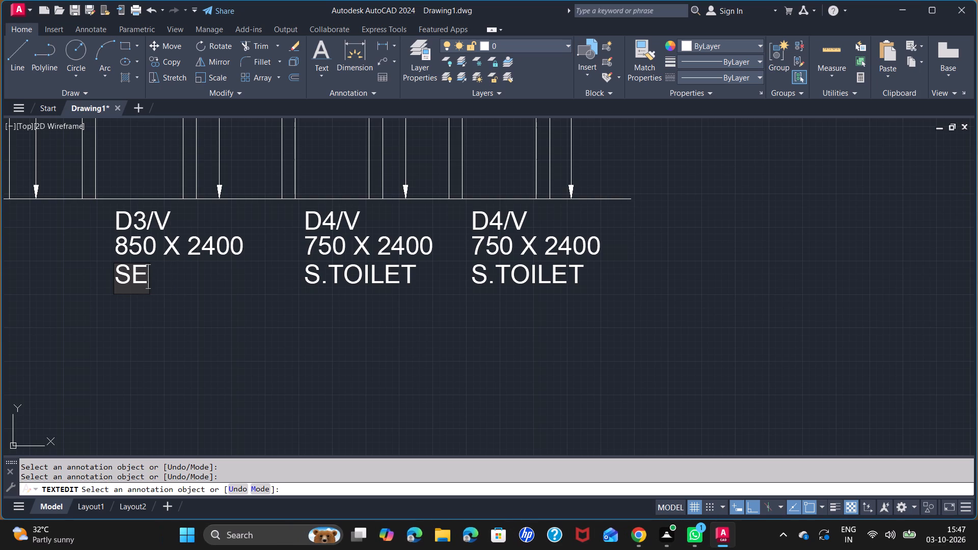
{"action": "type", "text": "RVA"}
{"action": "type", "text": "NT"}
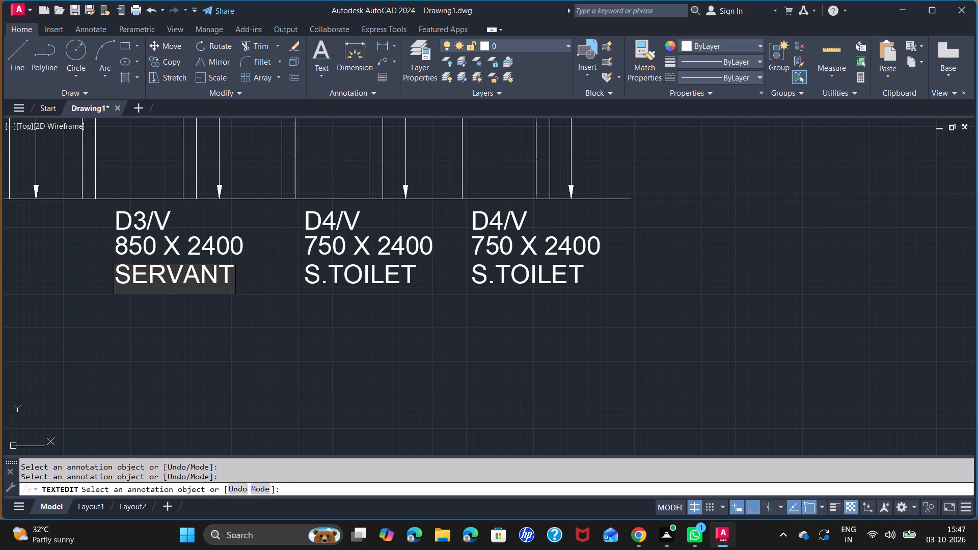
{"action": "key", "text": "space"}
{"action": "type", "text": "ROOM"}
{"action": "key", "text": "BackSpace"}
{"action": "key", "text": "BackSpace"}
{"action": "key", "text": "BackSpace"}
{"action": "key", "text": "BackSpace"}
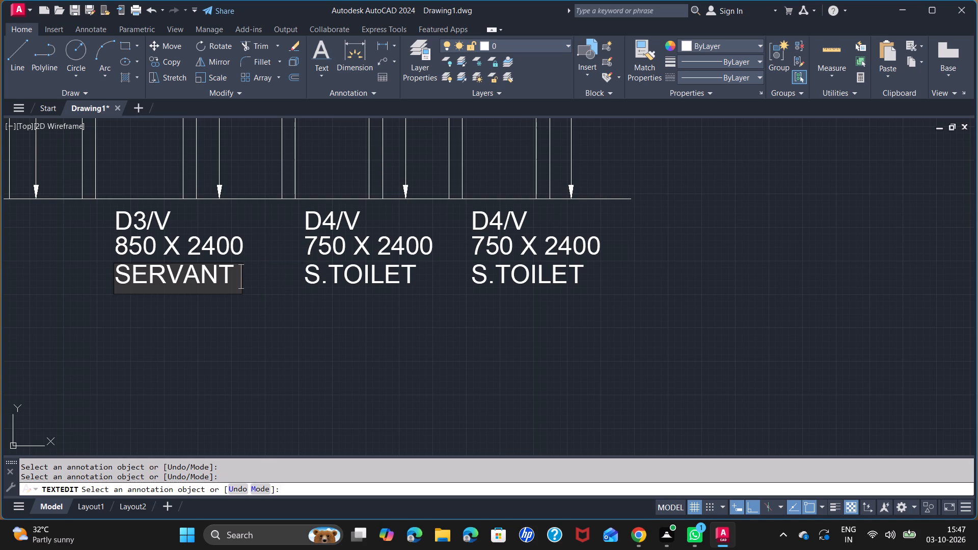
{"action": "key", "text": "BackSpace"}
{"action": "key", "text": "BackSpace"}
{"action": "key", "text": "BackSpace"}
{"action": "key", "text": "BackSpace"}
{"action": "key", "text": "BackSpace"}
{"action": "key", "text": "BackSpace"}
{"action": "key", "text": "BackSpace"}
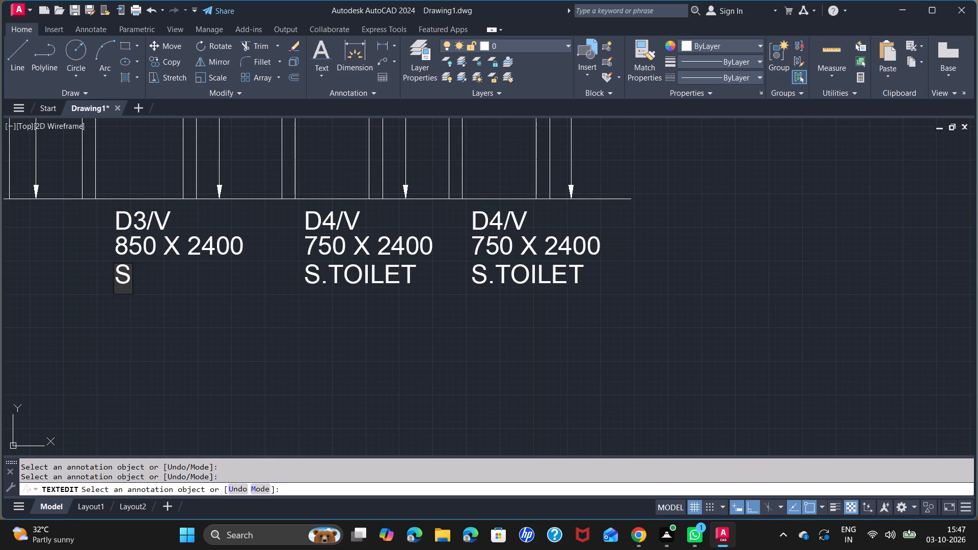
{"action": "type", "text": "EVER"}
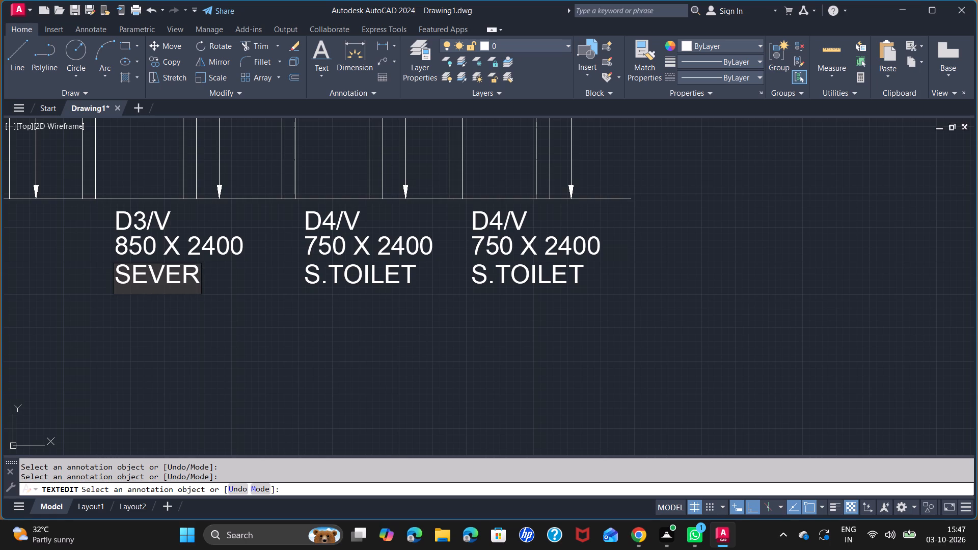
{"action": "key", "text": "BackSpace"}
{"action": "key", "text": "BackSpace"}
{"action": "key", "text": "BackSpace"}
{"action": "type", "text": "RVANT"}
{"action": "key", "text": "space"}
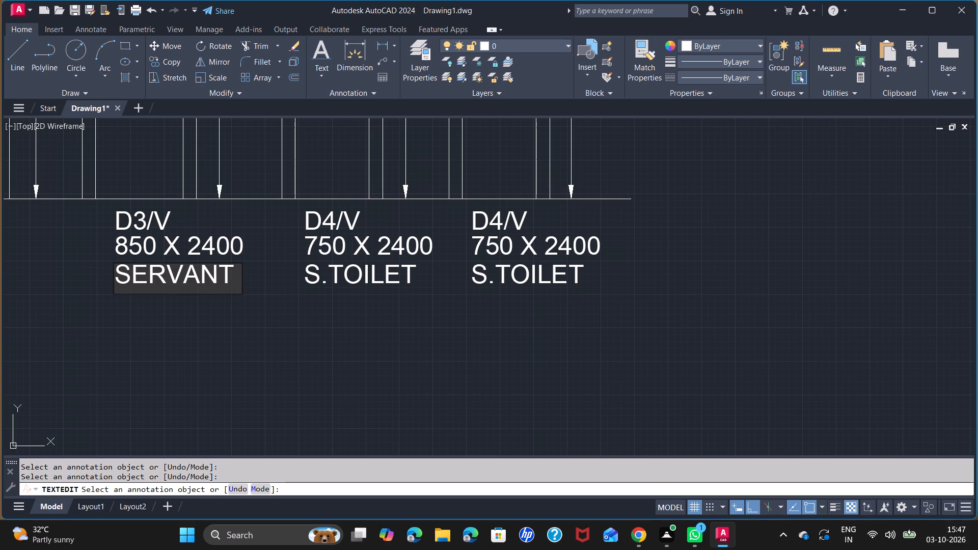
{"action": "type", "text": "ROOM"}
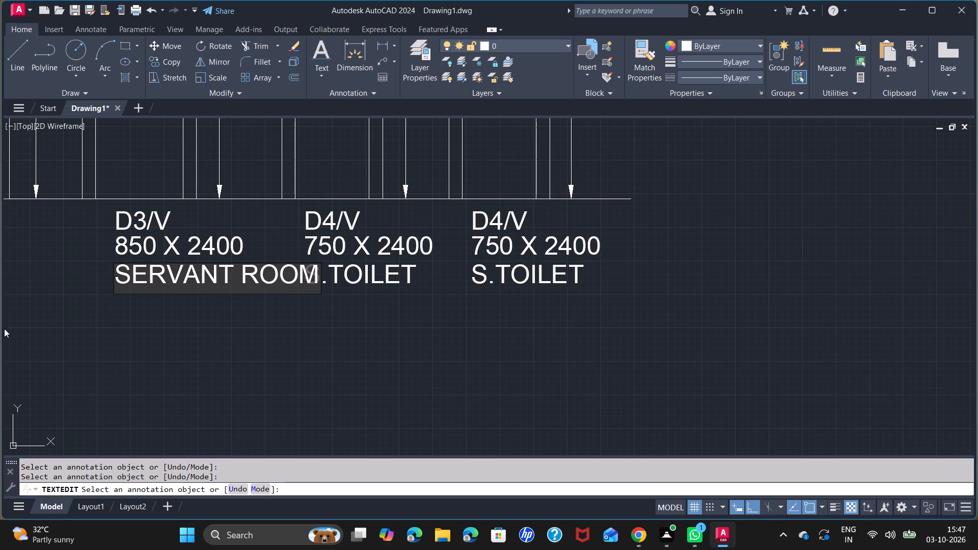
Change the first line of the label below the second row's ninth opening to D3/V.
{"action": "scroll", "coordinate": [58, 271], "scroll_direction": "down", "scroll_amount": 2}
{"action": "middle_click_drag", "start_coordinate": [58, 271], "coordinate": [323, 297]}
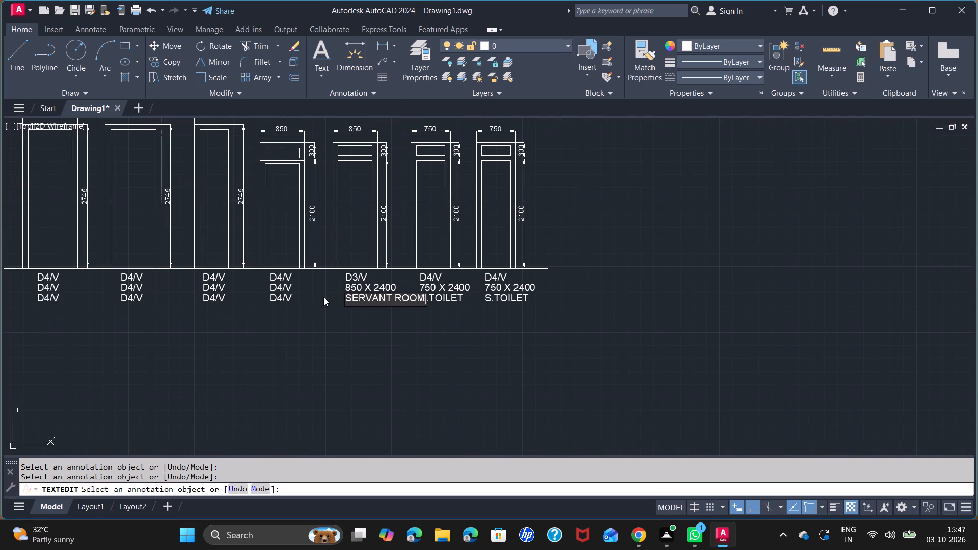
{"action": "double_click", "coordinate": [286, 274]}
{"action": "double_click", "coordinate": [286, 279]}
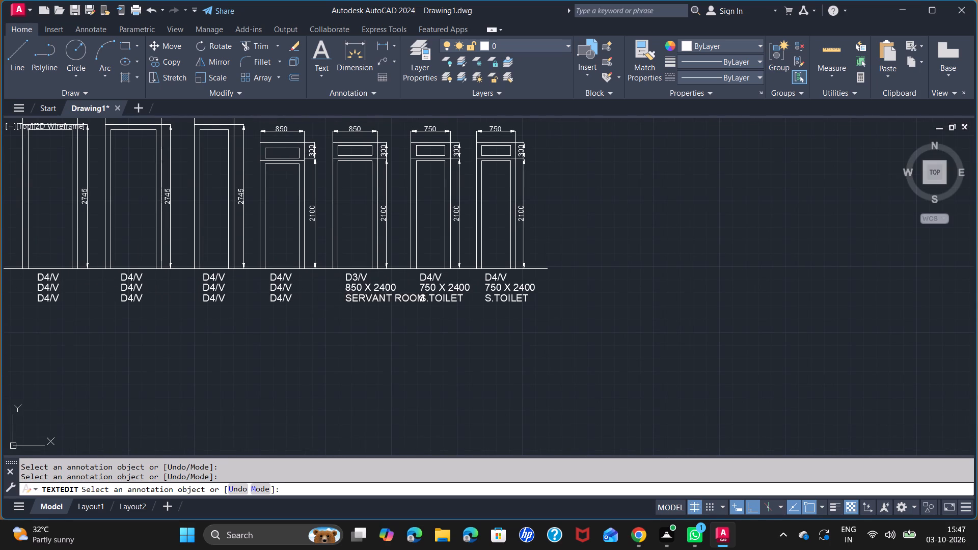
{"action": "key", "text": "BackSpace"}
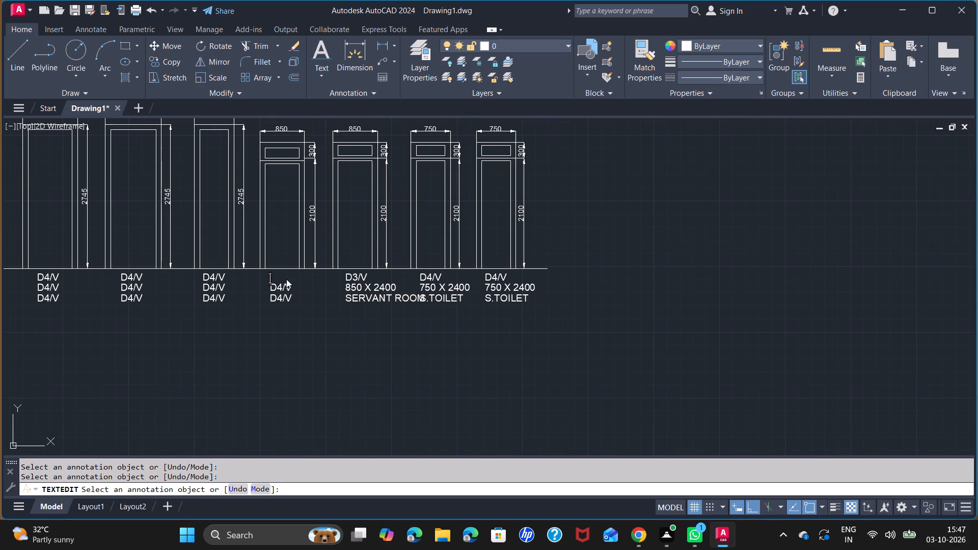
{"action": "scroll", "coordinate": [286, 279], "scroll_direction": "up", "scroll_amount": 3}
{"action": "type", "text": "D2"}
{"action": "key", "text": "BackSpace"}
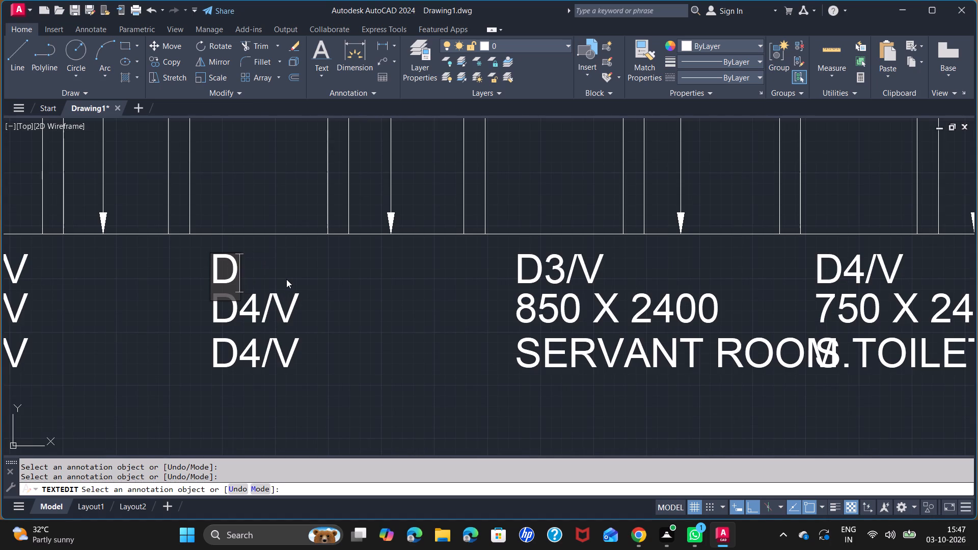
{"action": "type", "text": "3/V"}
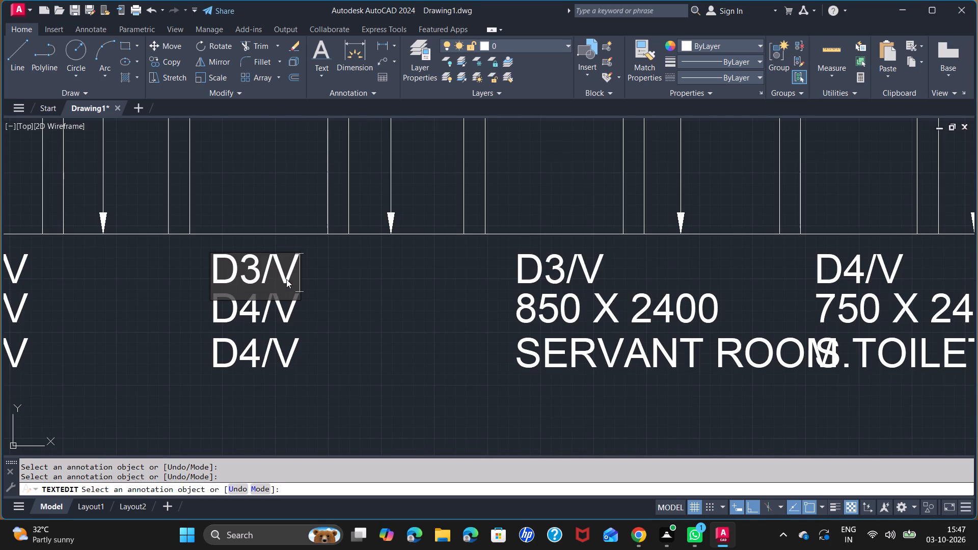
Change the second and third lines of the label below the ninth opening to 850 X 2400 and SERVANT ROOM.
{"action": "triple_click", "coordinate": [254, 311]}
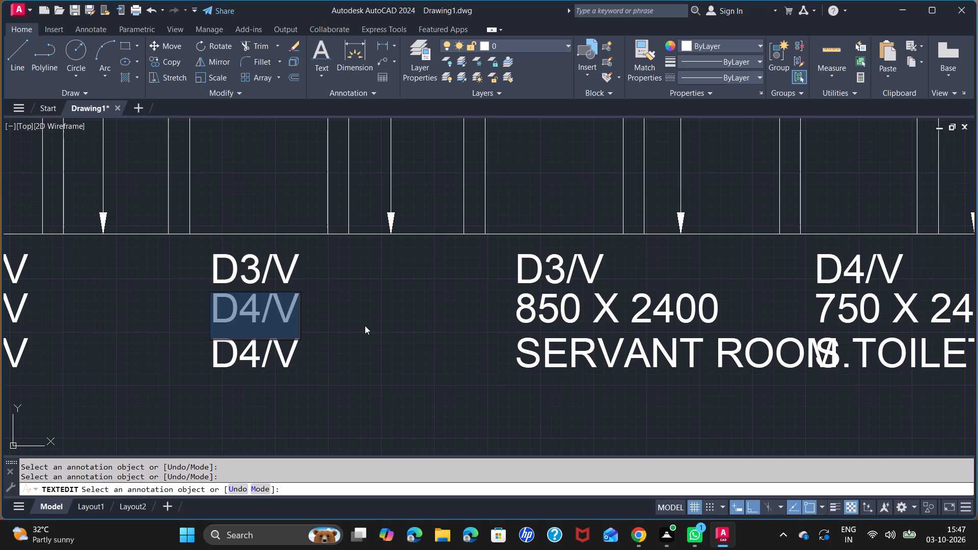
{"action": "key", "text": "BackSpace"}
{"action": "key", "text": "BackSpace"}
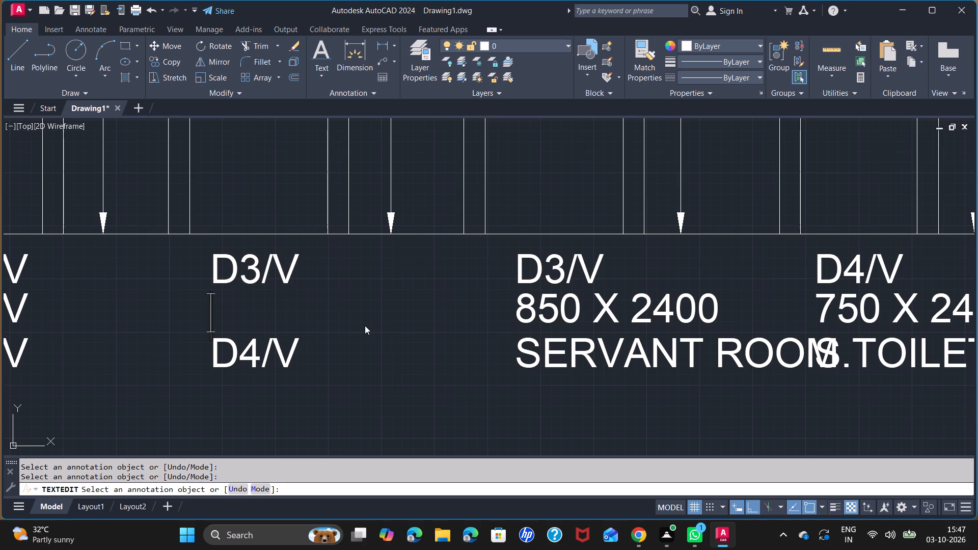
{"action": "type", "text": "850 X"}
{"action": "key", "text": "space"}
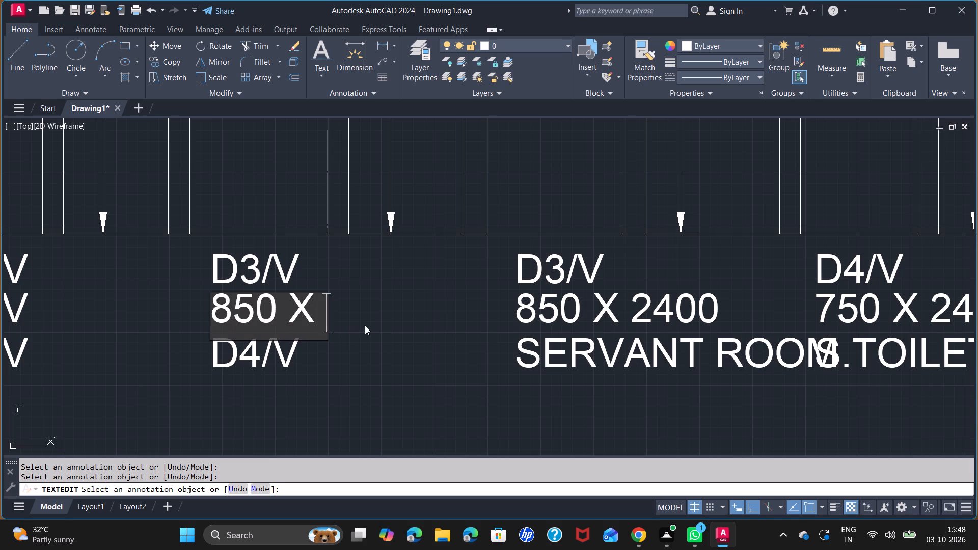
{"action": "type", "text": "2400"}
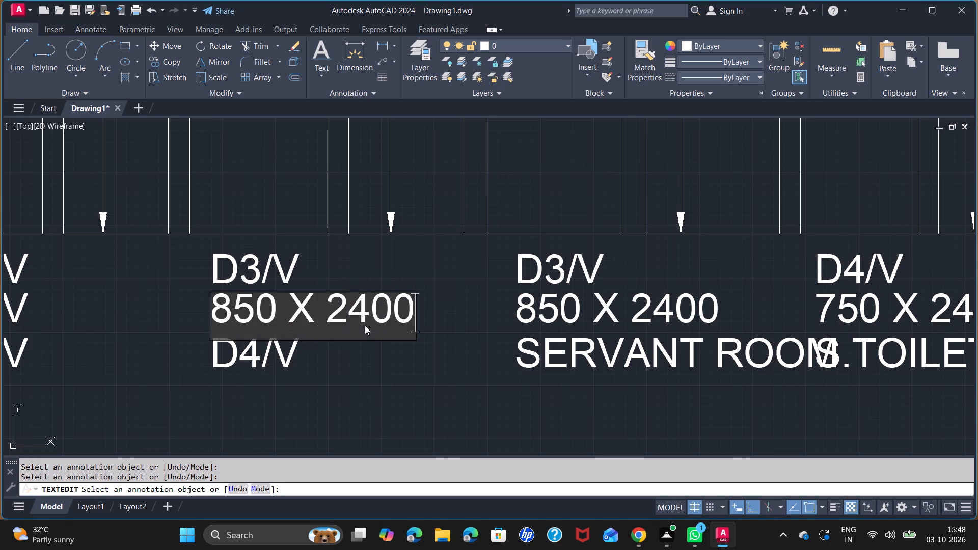
{"action": "triple_click", "coordinate": [263, 353]}
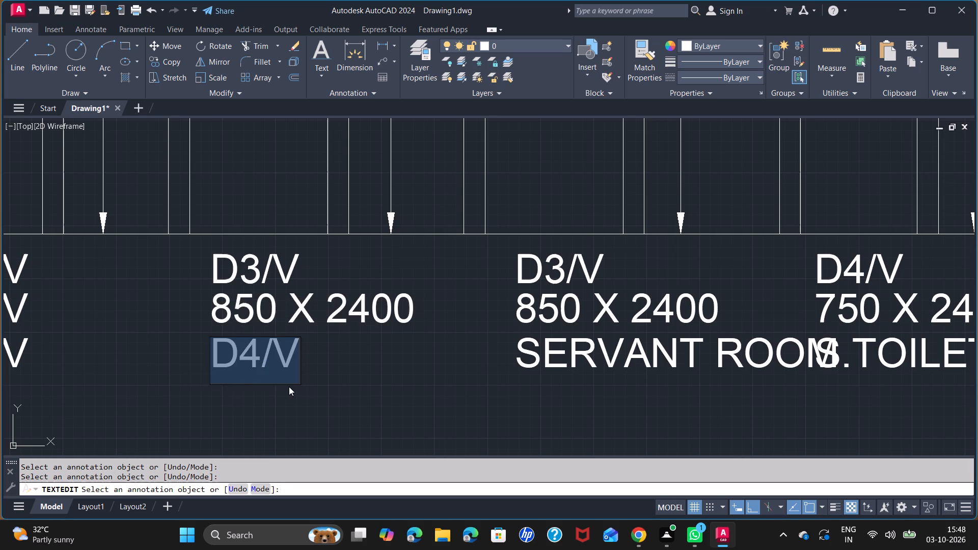
{"action": "key", "text": "BackSpace"}
{"action": "type", "text": "SER"}
{"action": "key", "text": "v"}
{"action": "type", "text": "ANT ROOM"}
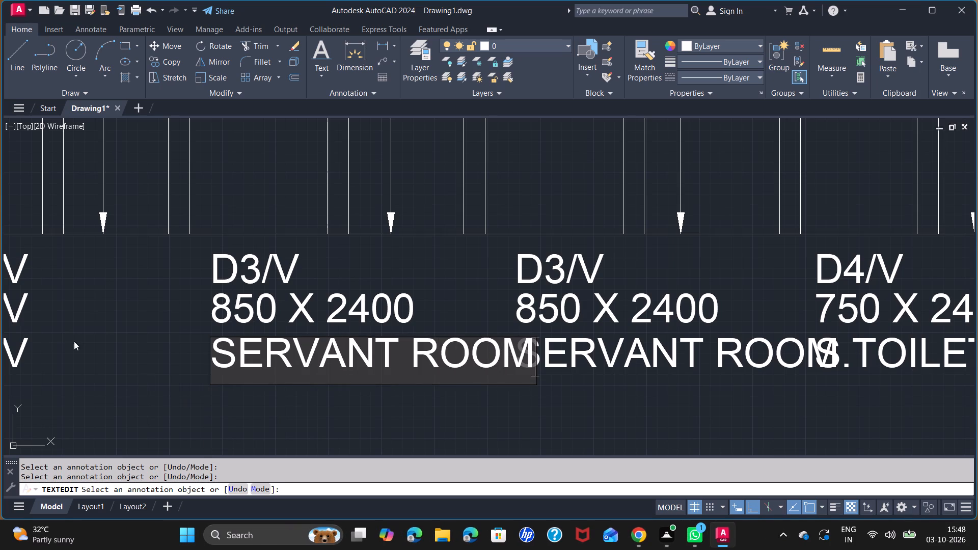
Change the first line of the label below the 750-wide eighth opening to D4.
{"action": "scroll", "coordinate": [50, 294], "scroll_direction": "down", "scroll_amount": 2}
{"action": "middle_click_drag", "start_coordinate": [59, 299], "coordinate": [317, 303]}
{"action": "double_click", "coordinate": [289, 285]}
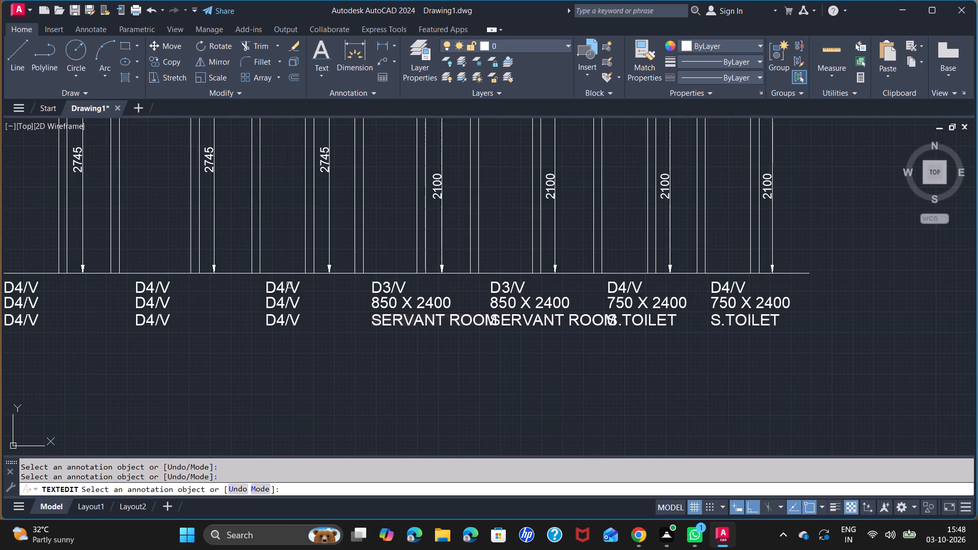
{"action": "middle_click_drag", "start_coordinate": [313, 283], "coordinate": [313, 397]}
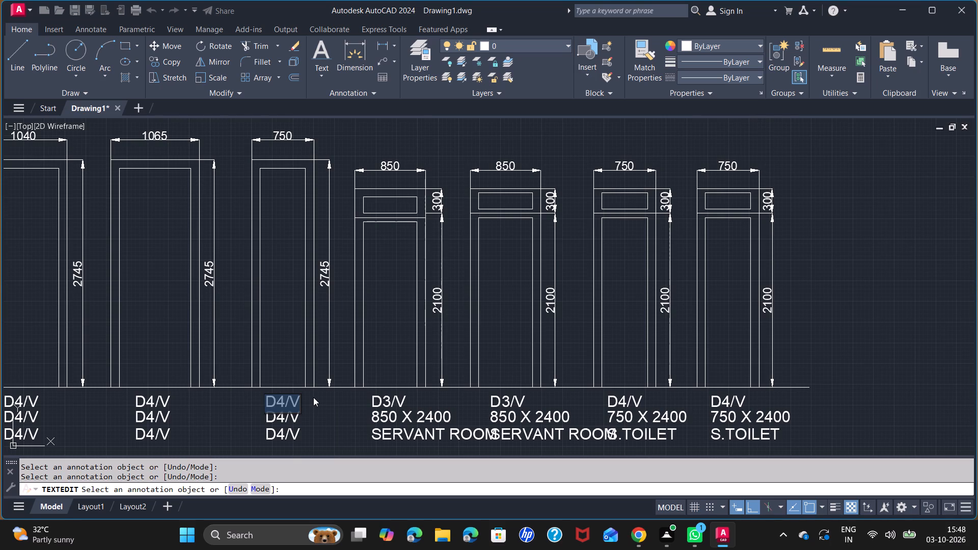
{"action": "type", "text": "D4"}
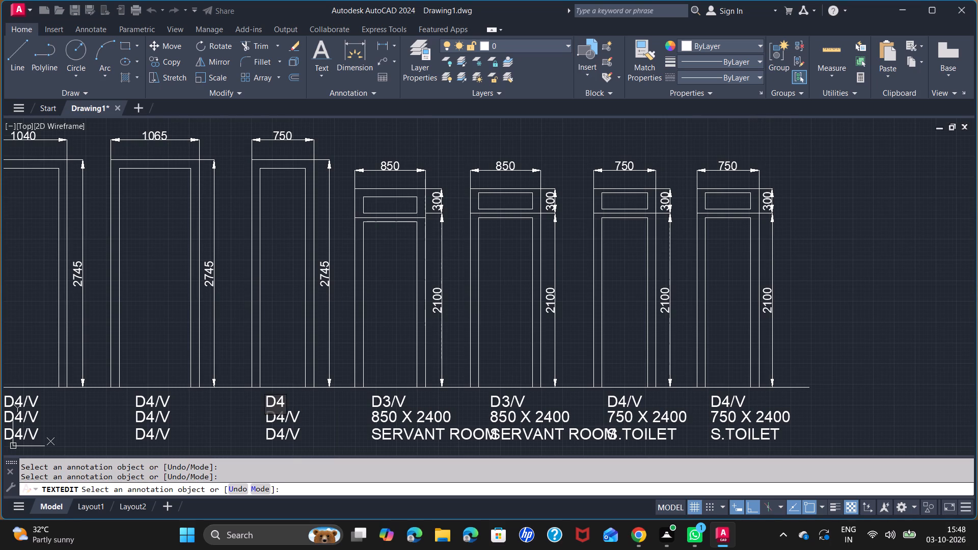
Change the second and third lines of the label below the eighth opening to 750 X 2475 and P.ROOM.
{"action": "middle_click_drag", "start_coordinate": [309, 415], "coordinate": [288, 351]}
{"action": "scroll", "coordinate": [270, 356], "scroll_direction": "up", "scroll_amount": 2}
{"action": "double_click", "coordinate": [267, 354]}
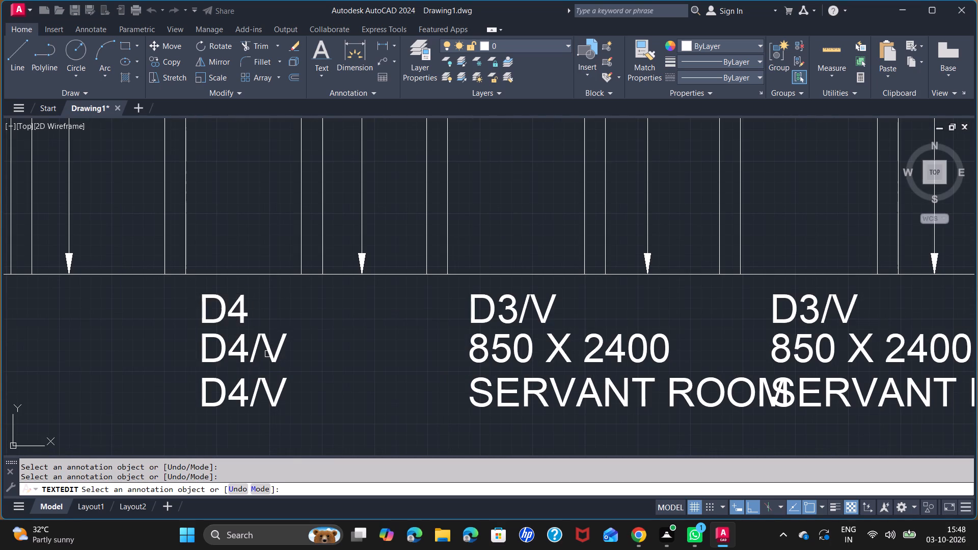
{"action": "double_click", "coordinate": [273, 354]}
{"action": "key", "text": "BackSpace"}
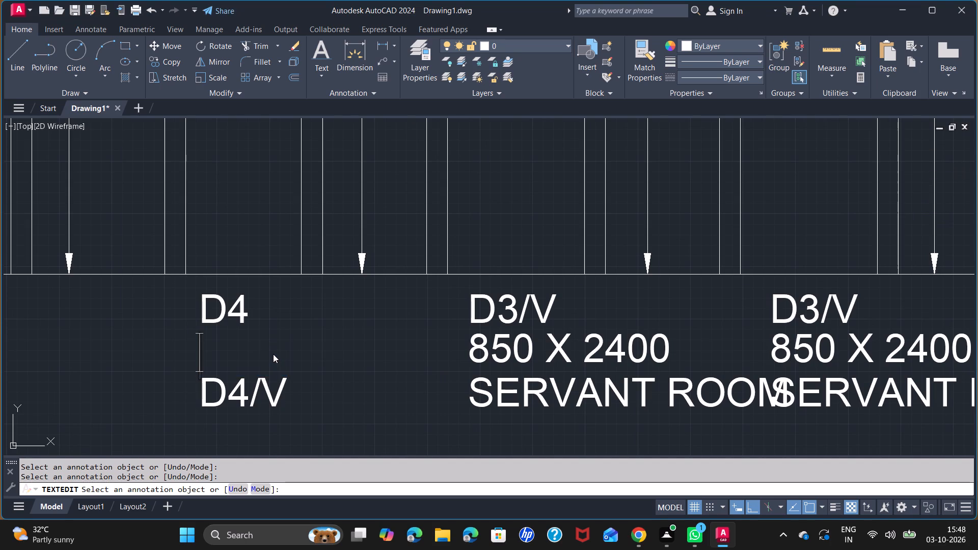
{"action": "type", "text": "750 X"}
{"action": "key", "text": "space"}
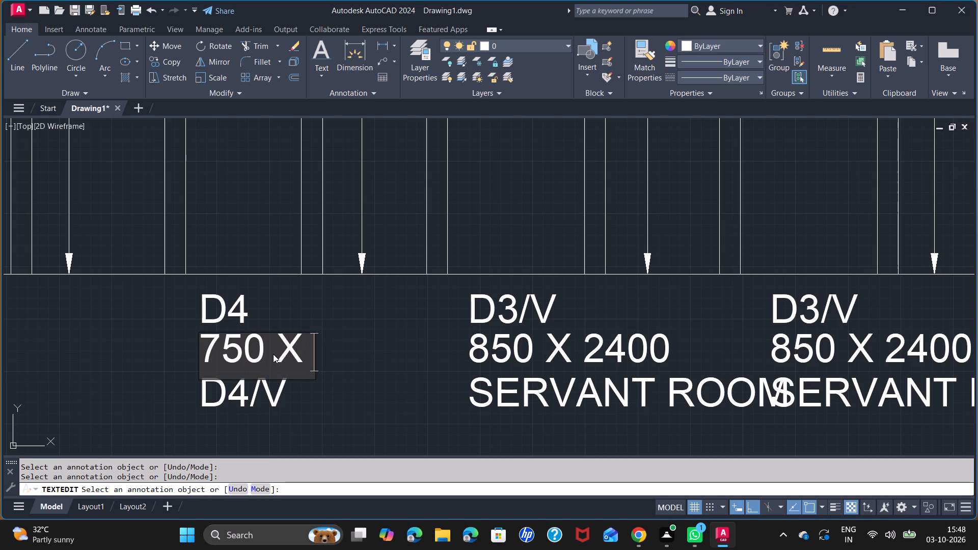
{"action": "type", "text": "2475"}
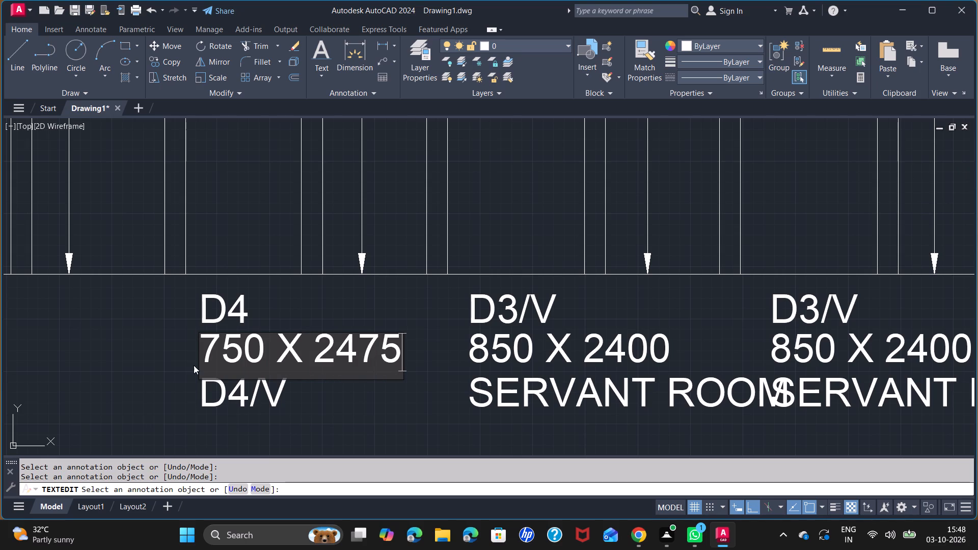
{"action": "double_click", "coordinate": [222, 395]}
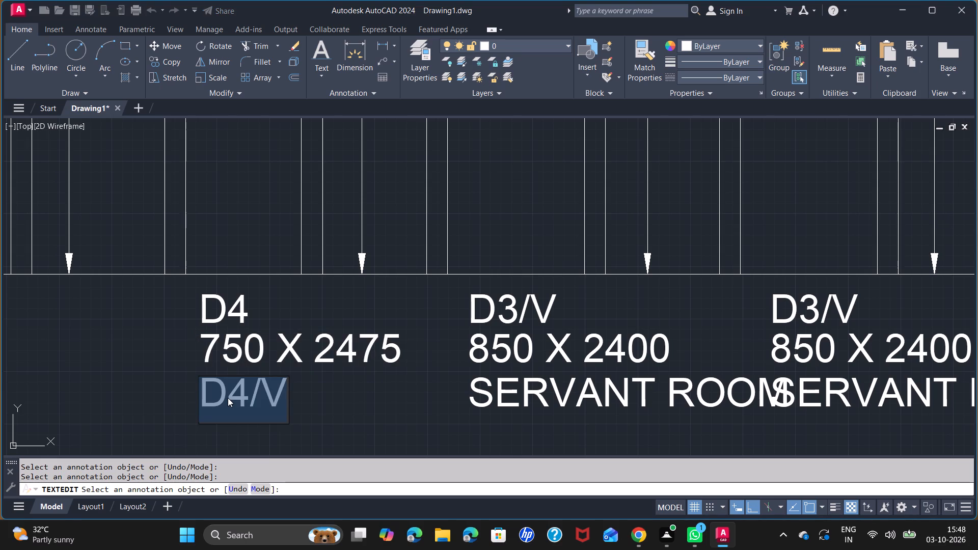
{"action": "key", "text": "BackSpace"}
{"action": "type", "text": "P."}
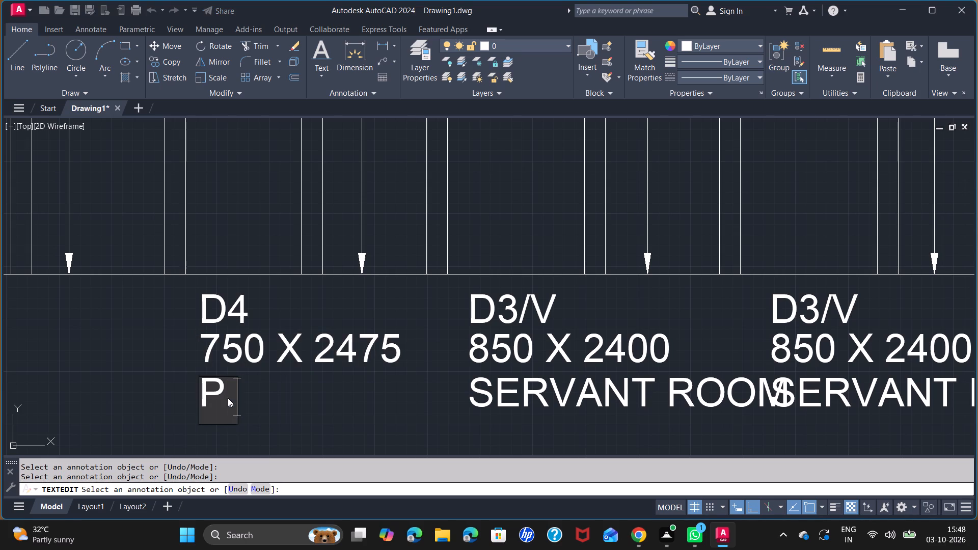
{"action": "type", "text": "ROOM"}
{"action": "left_click", "coordinate": [158, 398]}
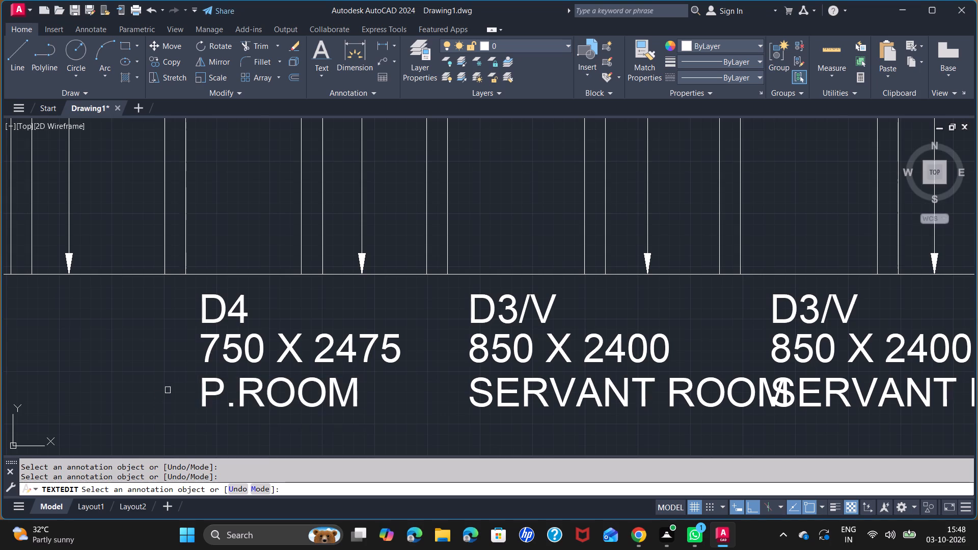
Change the first line of the label below the second row's seventh opening, just before the D4 label, to UD.
{"action": "scroll", "coordinate": [215, 363], "scroll_direction": "down", "scroll_amount": 2}
{"action": "middle_click_drag", "start_coordinate": [207, 359], "coordinate": [536, 354]}
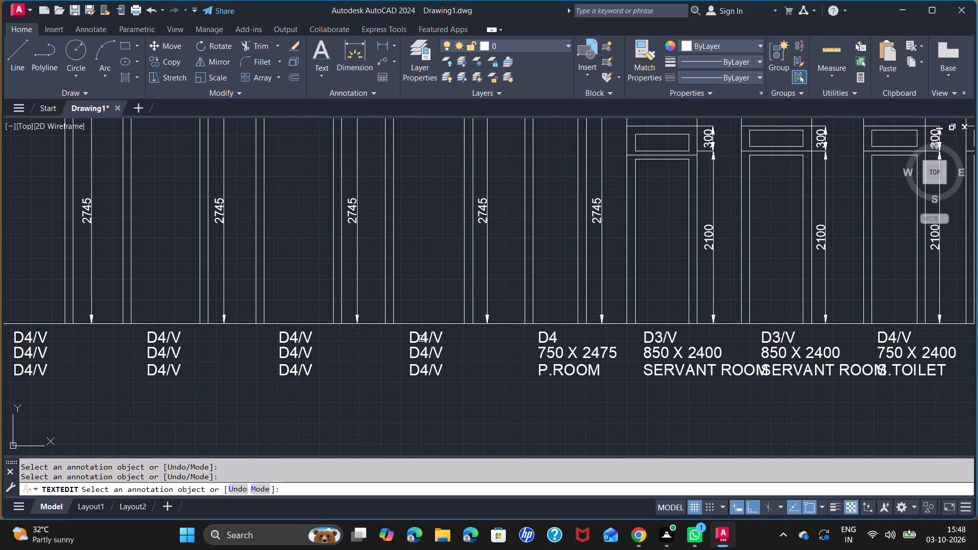
{"action": "double_click", "coordinate": [422, 337]}
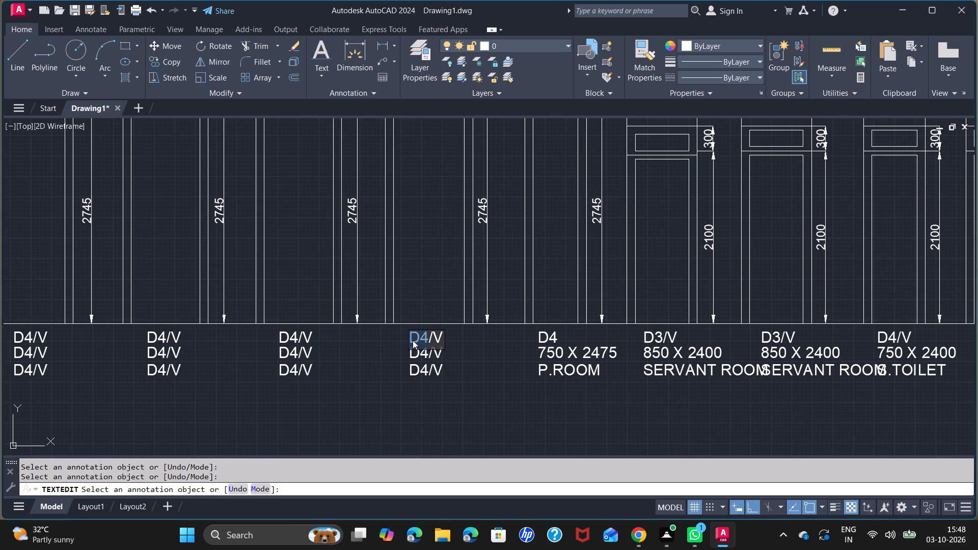
{"action": "double_click", "coordinate": [438, 331]}
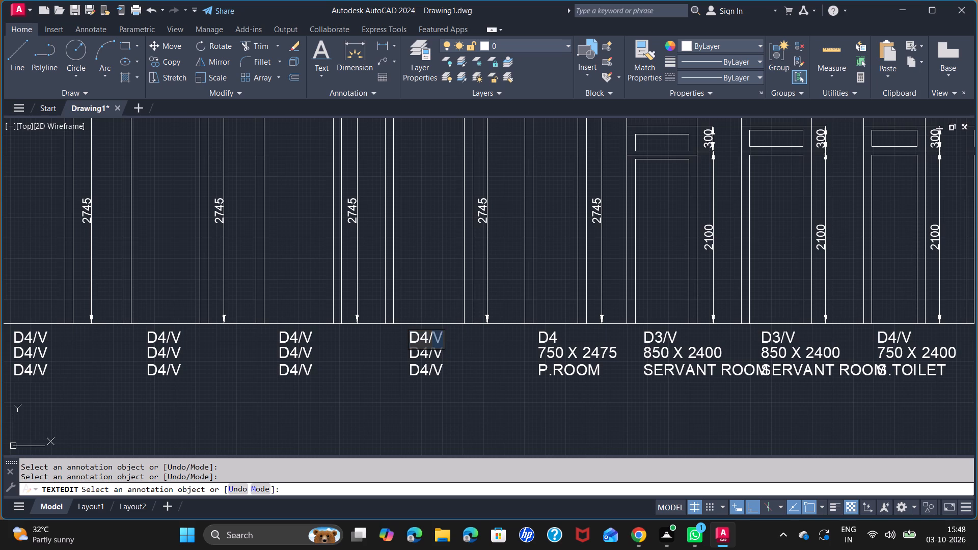
{"action": "left_click", "coordinate": [441, 337]}
{"action": "key", "text": "BackSpace"}
{"action": "key", "text": "u"}
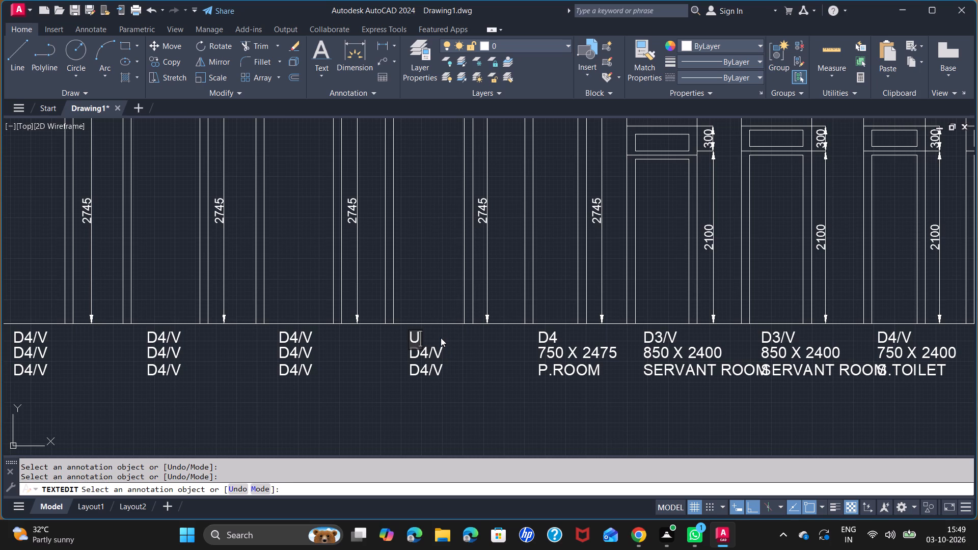
{"action": "key", "text": "d"}
Change the second and third lines of the label below the seventh opening to 1065 X 2475 and UTILITY DOOR.
{"action": "triple_click", "coordinate": [437, 349]}
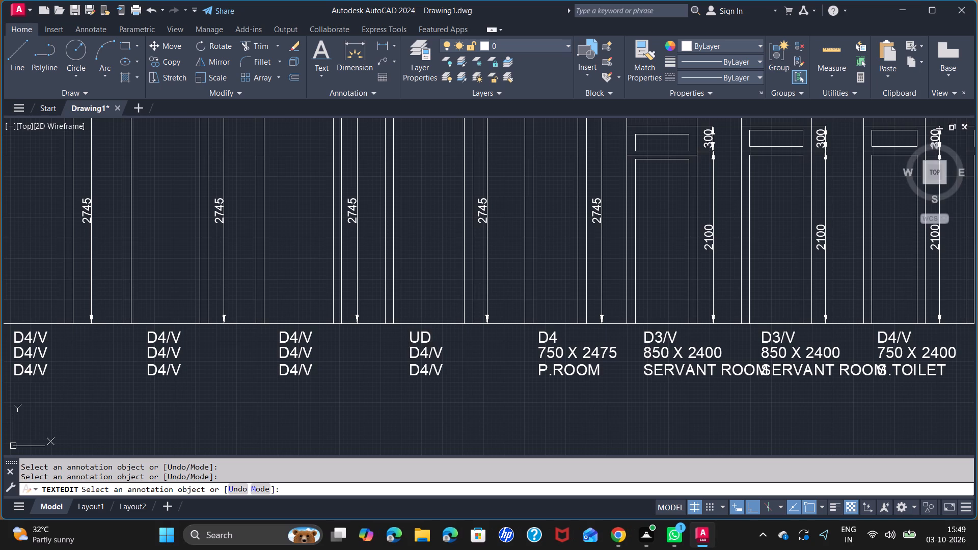
{"action": "key", "text": "BackSpace"}
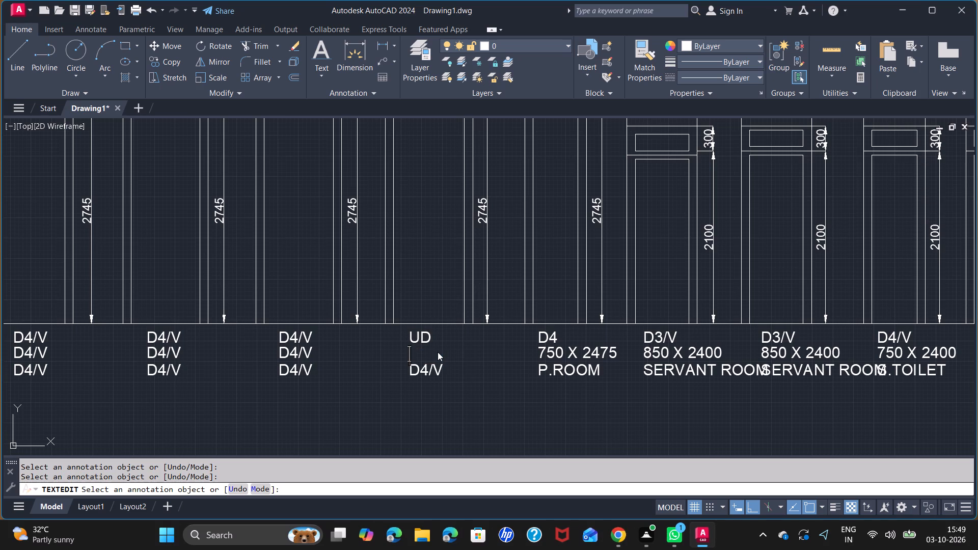
{"action": "type", "text": "1065 X"}
{"action": "key", "text": "space"}
{"action": "type", "text": "2475"}
{"action": "double_click", "coordinate": [433, 374]}
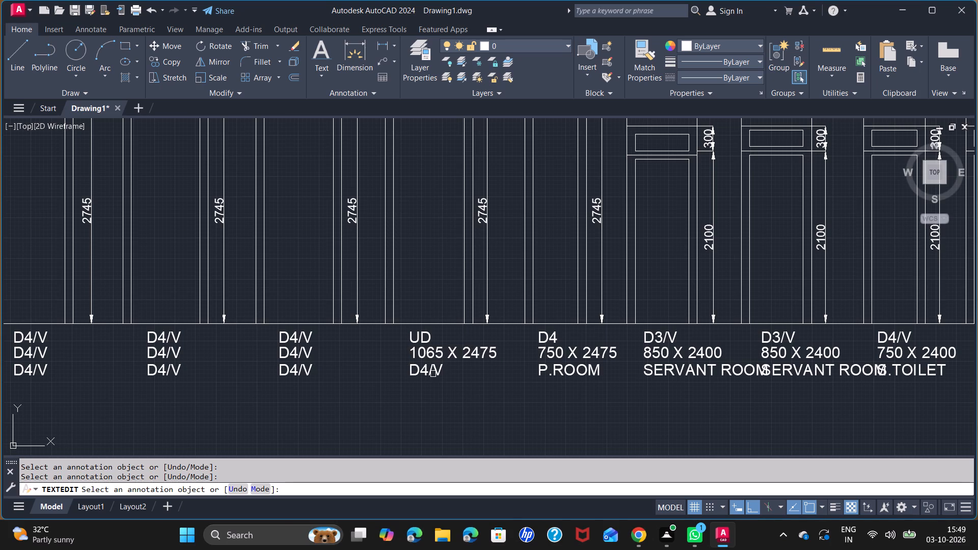
{"action": "double_click", "coordinate": [433, 374]}
{"action": "key", "text": "BackSpace"}
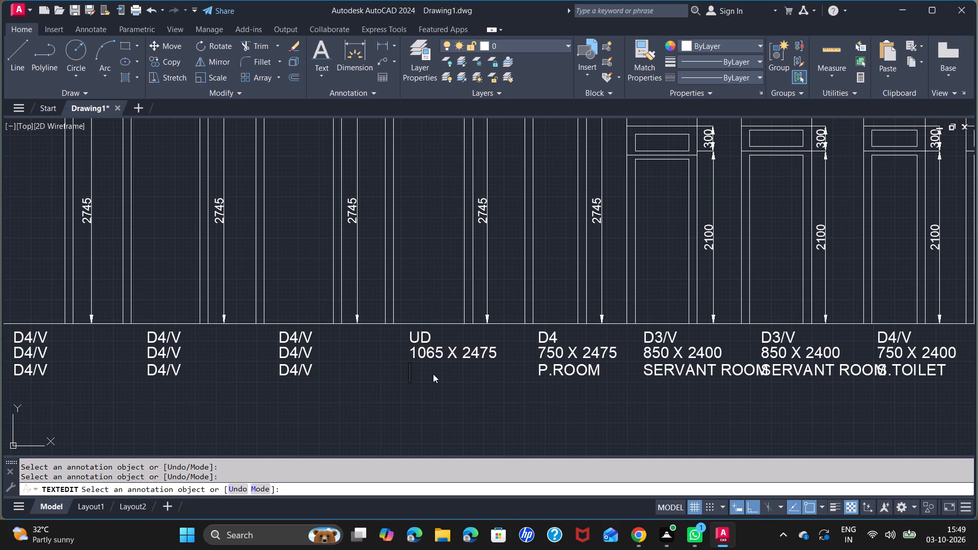
{"action": "type", "text": "UTILI"}
{"action": "type", "text": "TY"}
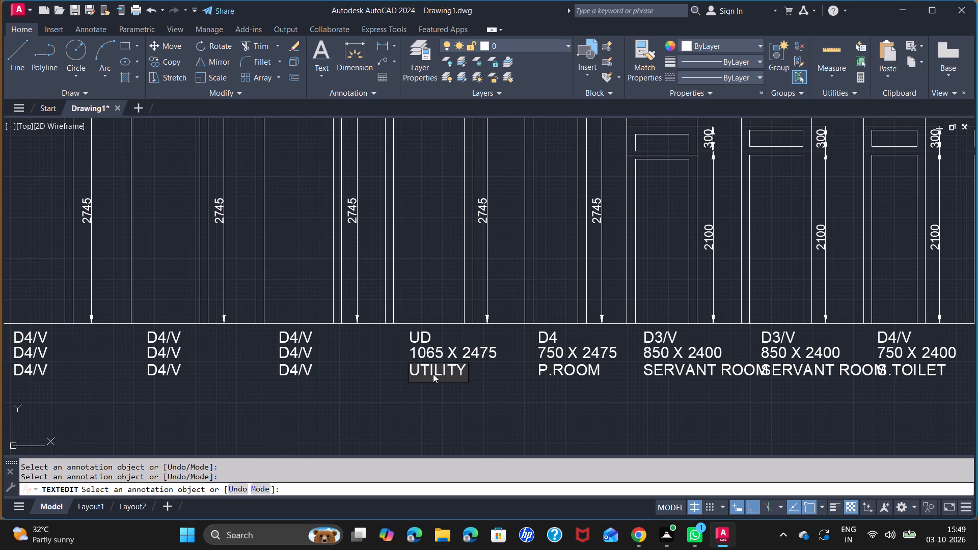
{"action": "key", "text": "space"}
{"action": "type", "text": "DOOR"}
Change the first line of the label below the second row's sixth opening to D2.
{"action": "double_click", "coordinate": [295, 333]}
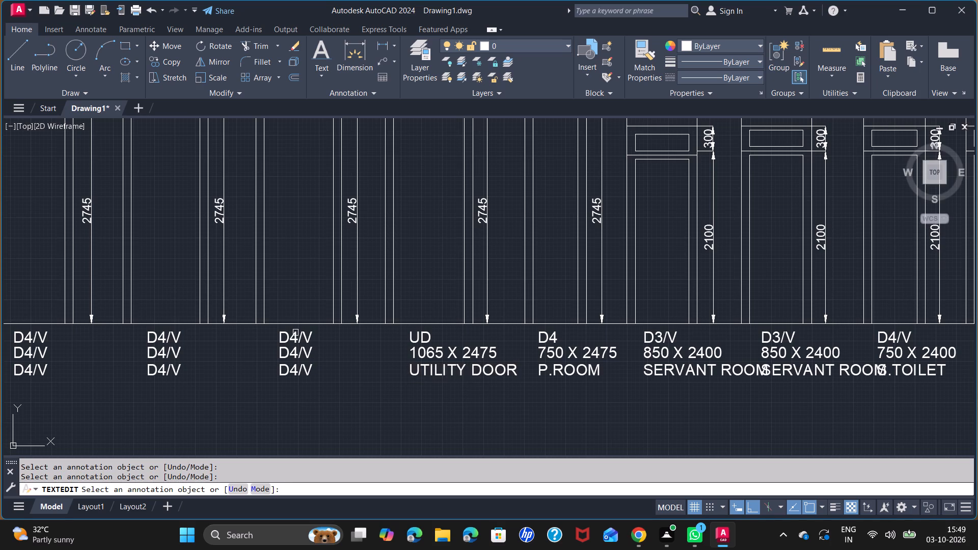
{"action": "double_click", "coordinate": [295, 333]}
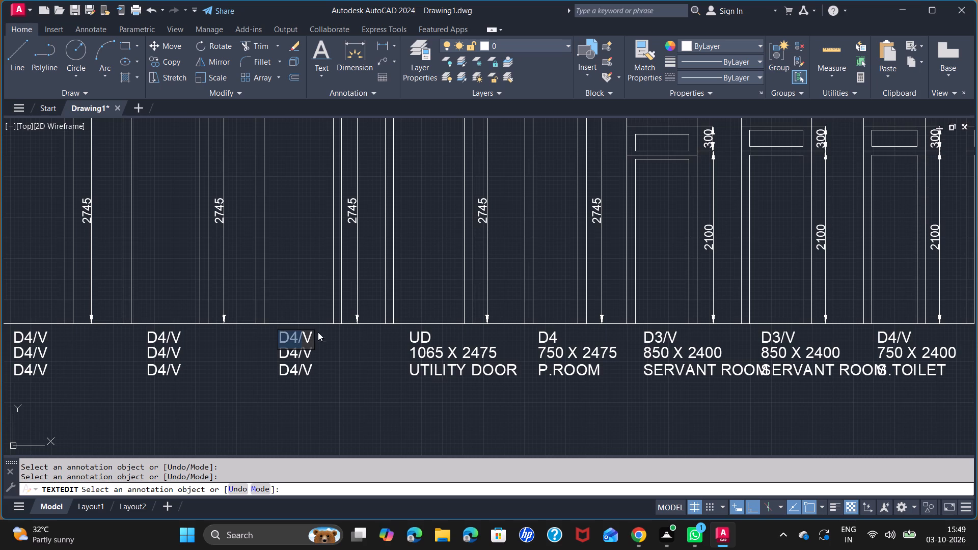
{"action": "double_click", "coordinate": [308, 340]}
{"action": "double_click", "coordinate": [308, 340]}
{"action": "double_click", "coordinate": [308, 340]}
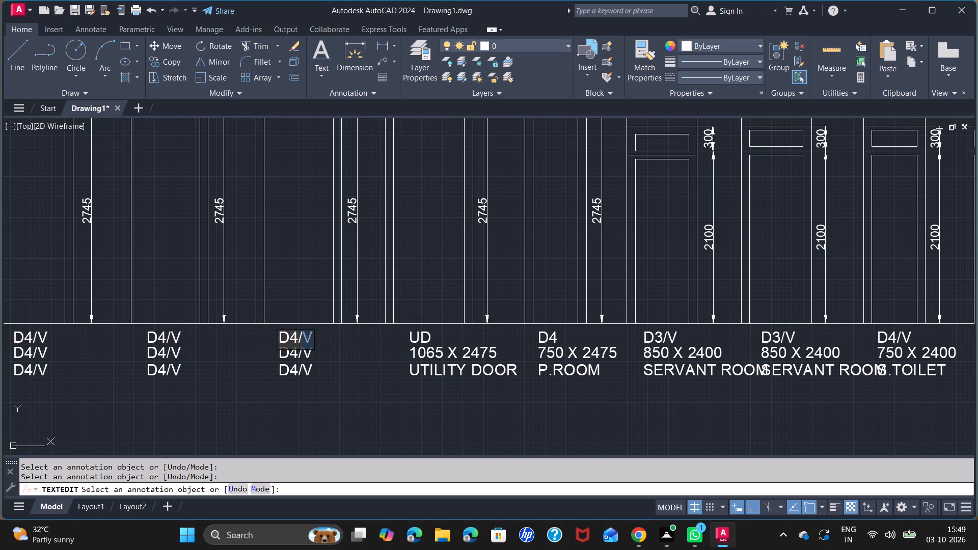
{"action": "triple_click", "coordinate": [308, 340]}
{"action": "double_click", "coordinate": [308, 340]}
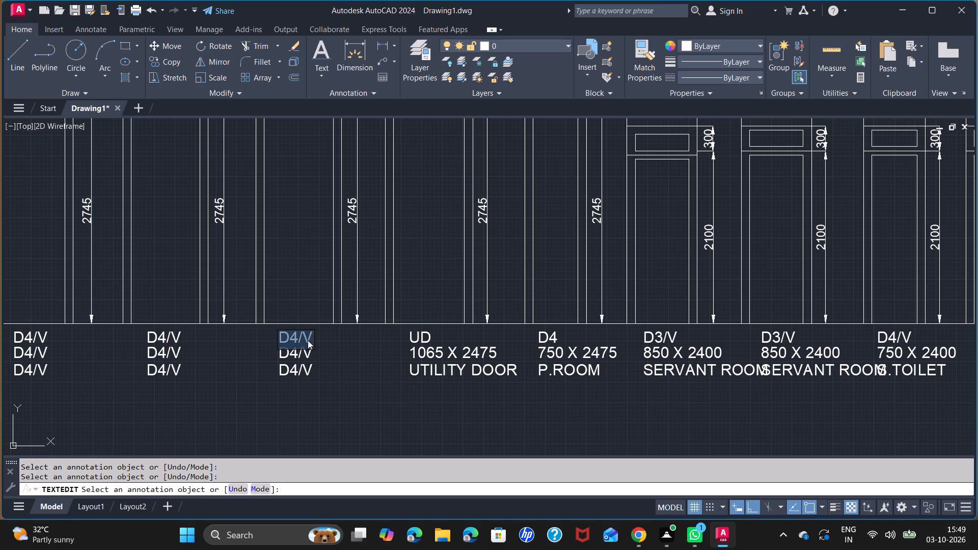
{"action": "key", "text": "BackSpace"}
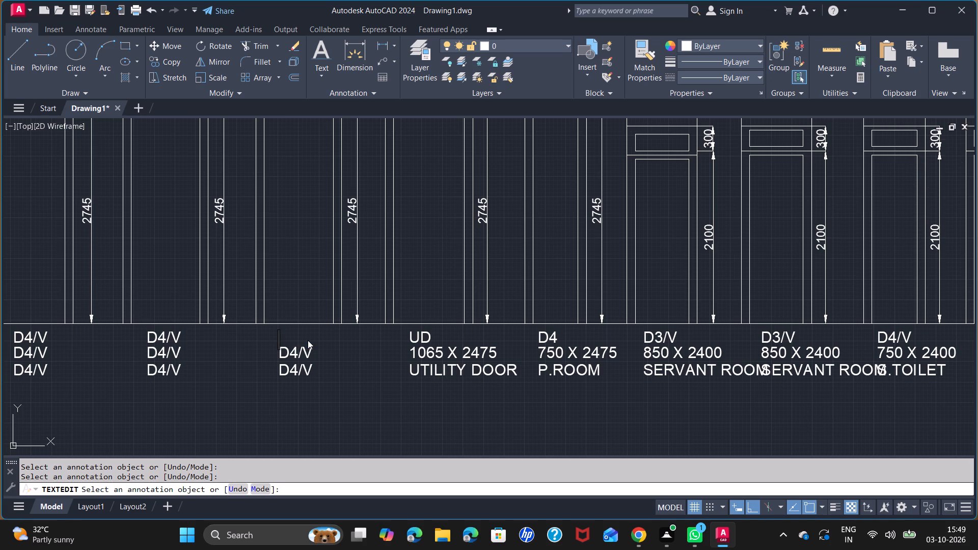
{"action": "type", "text": "D2"}
Change the second line of the label below the sixth opening to 1040 X 2745.
{"action": "triple_click", "coordinate": [306, 352]}
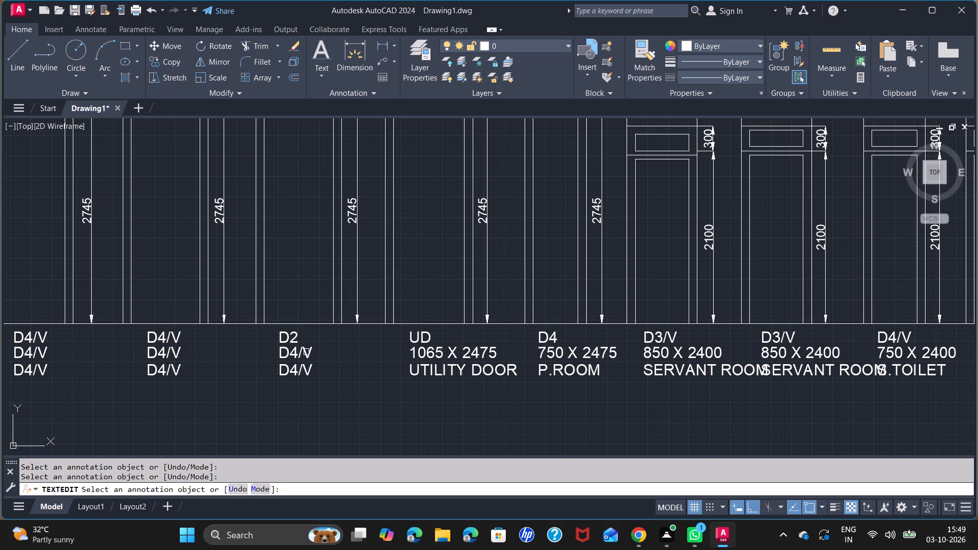
{"action": "left_click", "coordinate": [306, 352]}
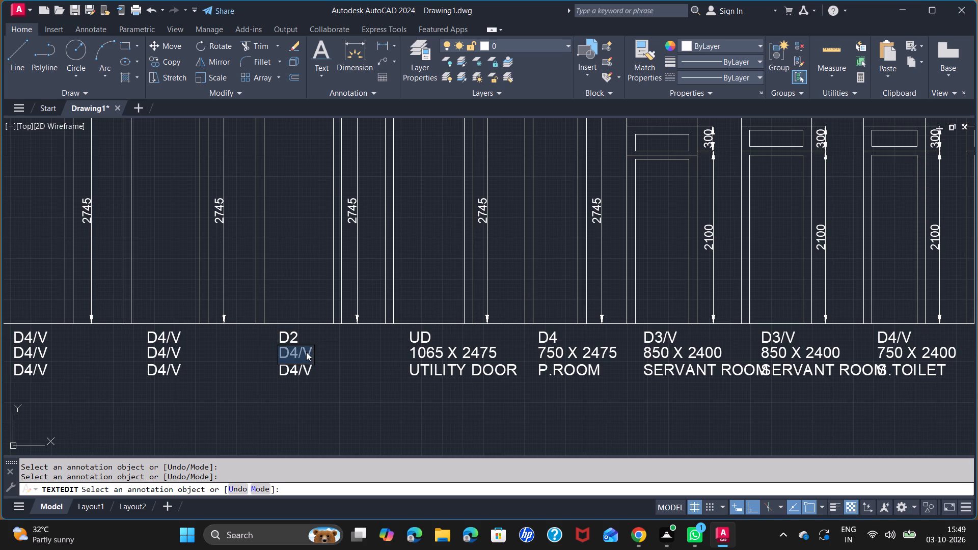
{"action": "key", "text": "BackSpace"}
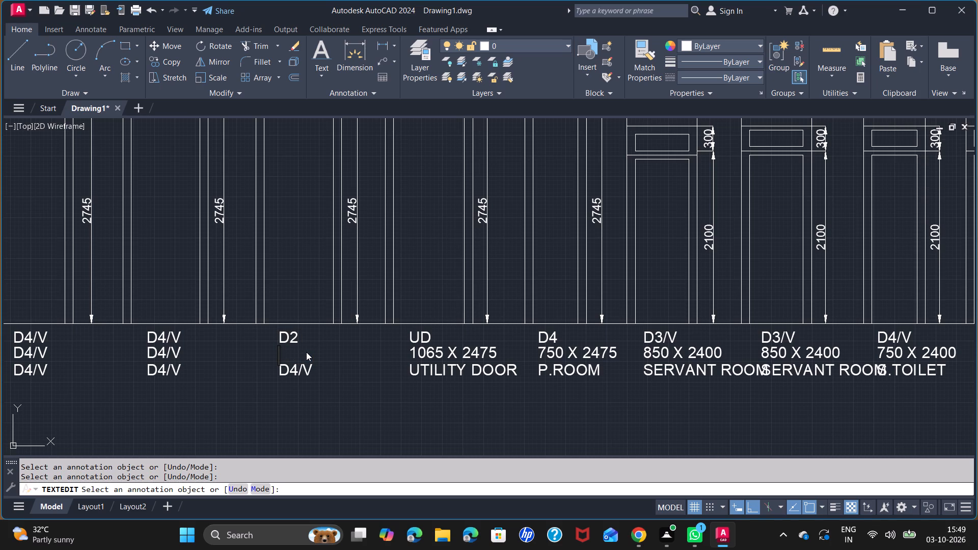
{"action": "type", "text": "1040 X"}
{"action": "key", "text": "space"}
{"action": "type", "text": "2745"}
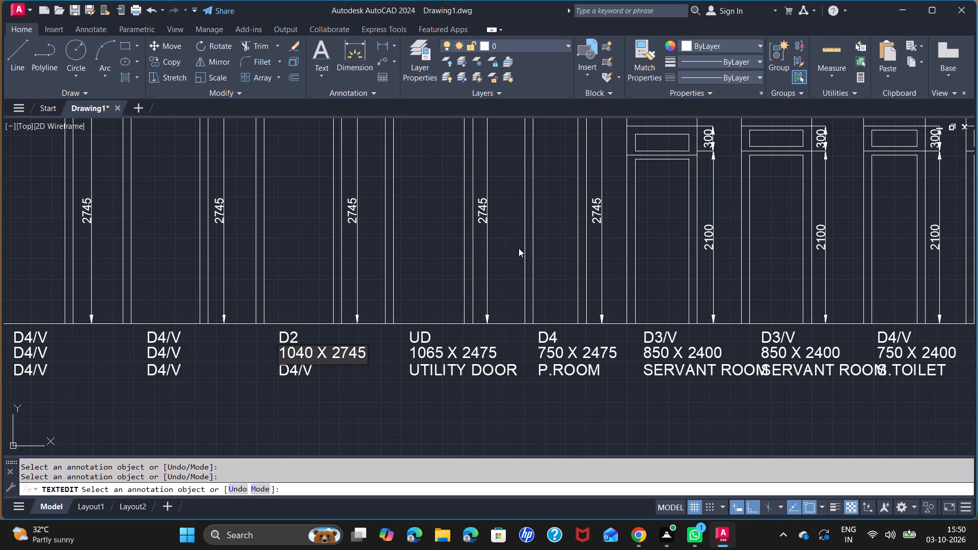
Correct the size line of the D4 P.ROOM label below the eighth opening to 750 X 2745.
{"action": "left_click", "coordinate": [591, 355]}
{"action": "left_click", "coordinate": [594, 356]}
{"action": "left_click", "coordinate": [595, 356]}
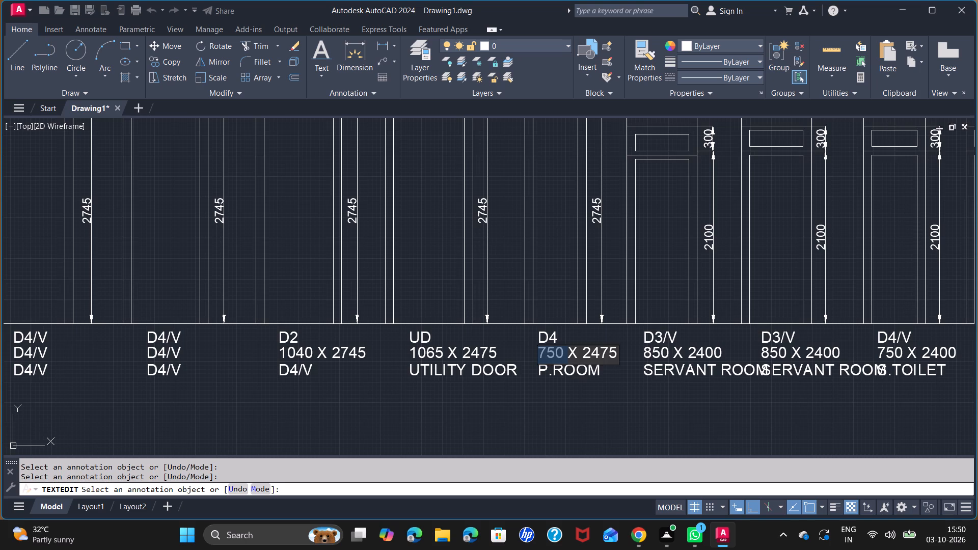
{"action": "left_click", "coordinate": [609, 350]}
{"action": "left_click", "coordinate": [608, 349]}
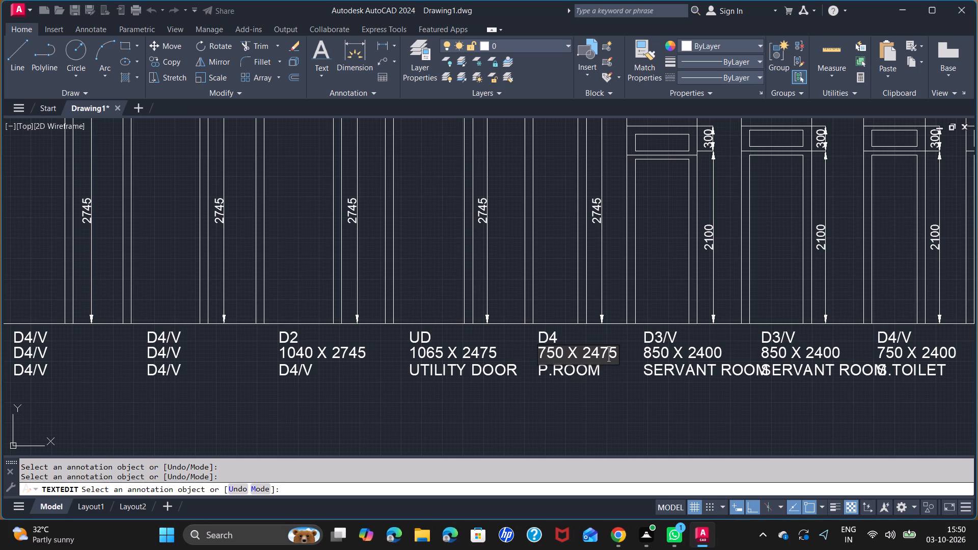
{"action": "key", "text": "BackSpace"}
{"action": "key", "text": "BackSpace"}
{"action": "key", "text": "7"}
{"action": "key", "text": "4"}
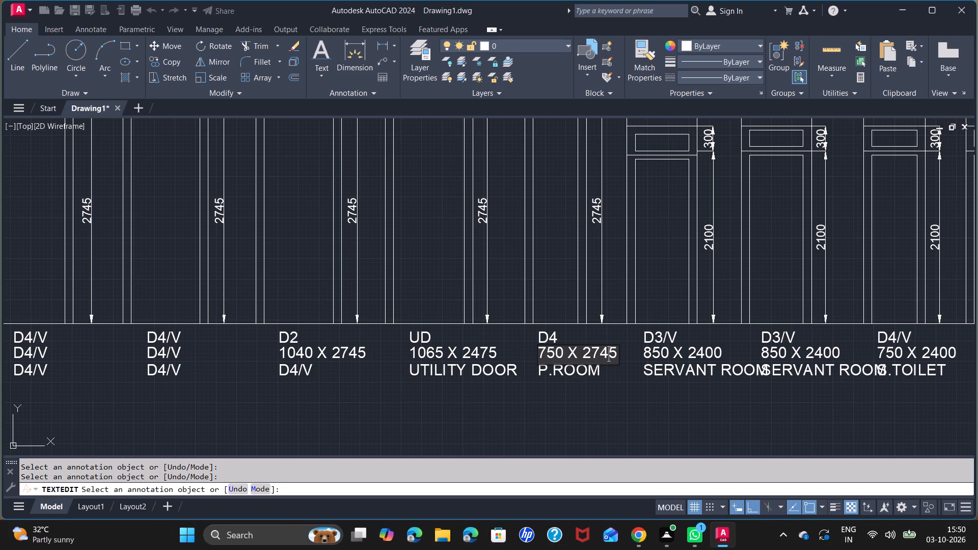
Change the third line of the D2 label below the sixth opening to STORE.
{"action": "double_click", "coordinate": [310, 369]}
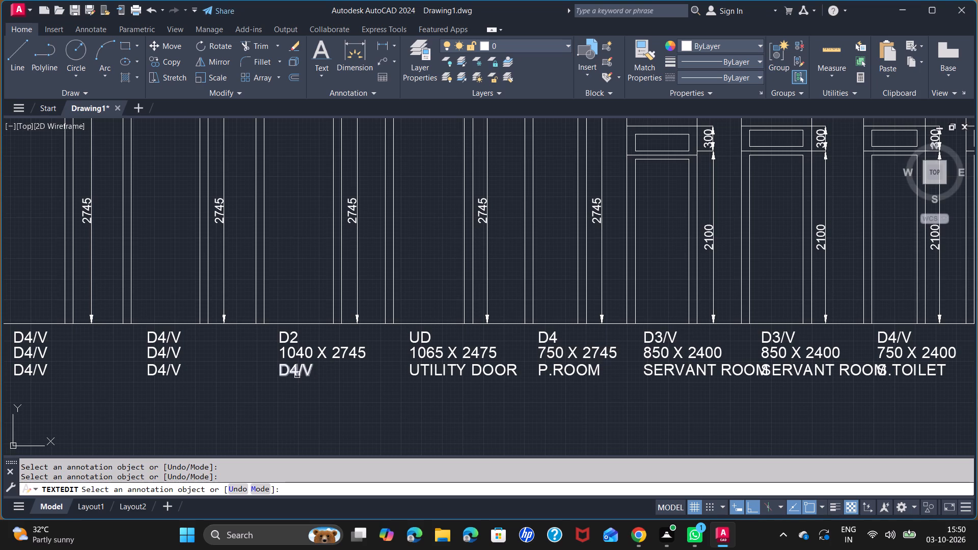
{"action": "double_click", "coordinate": [297, 375]}
{"action": "key", "text": "BackSpace"}
{"action": "key", "text": "BackSpace"}
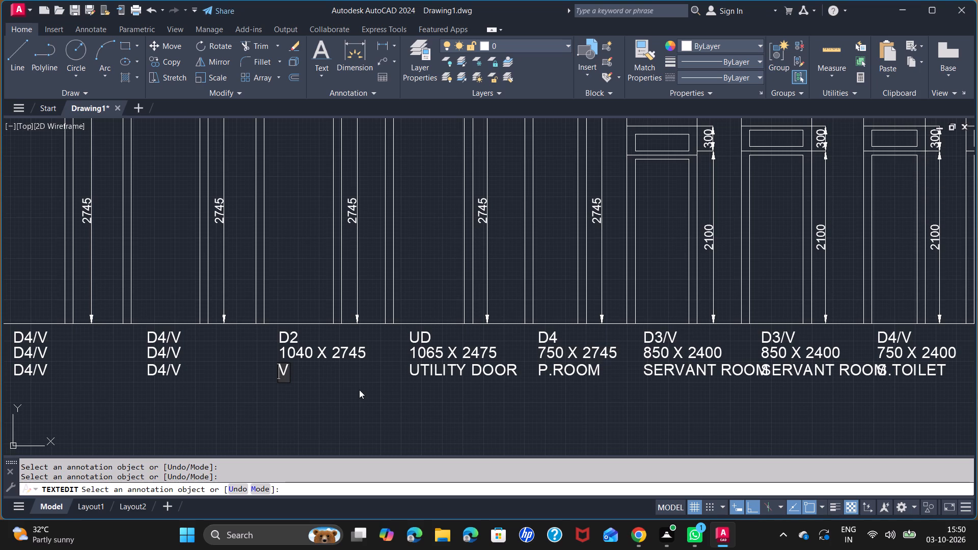
{"action": "left_click", "coordinate": [287, 374]}
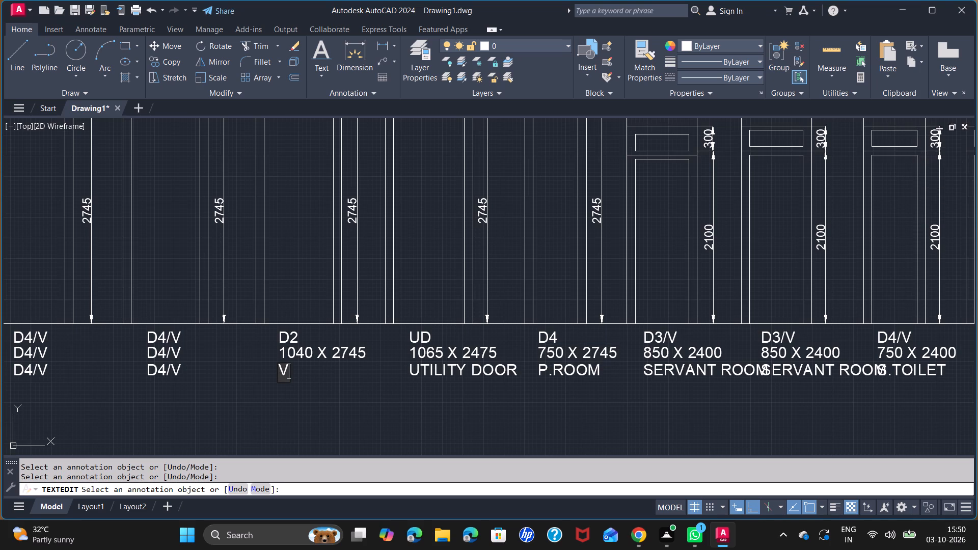
{"action": "key", "text": "BackSpace"}
{"action": "type", "text": "STORE"}
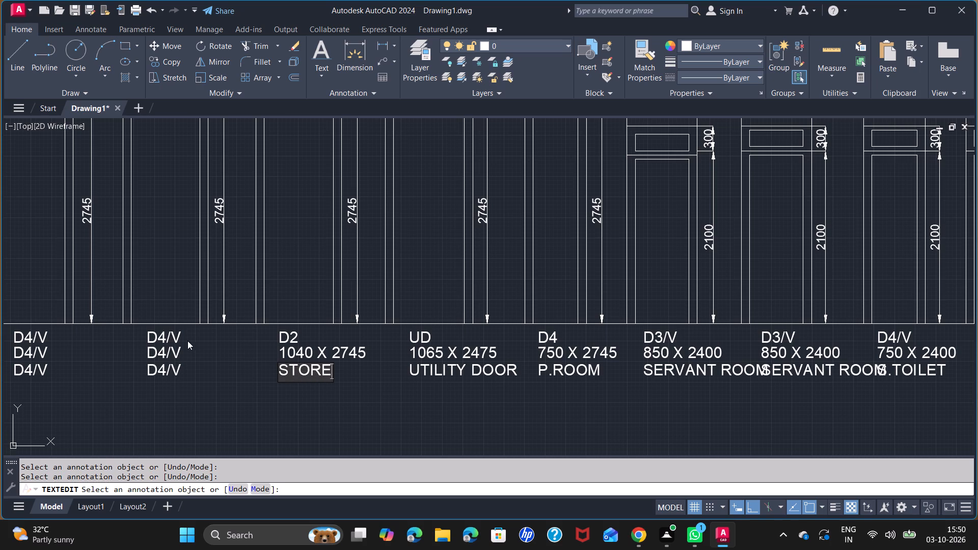
Change the first line of the label below the second row's fifth opening to D2.
{"action": "double_click", "coordinate": [180, 335]}
{"action": "double_click", "coordinate": [172, 337]}
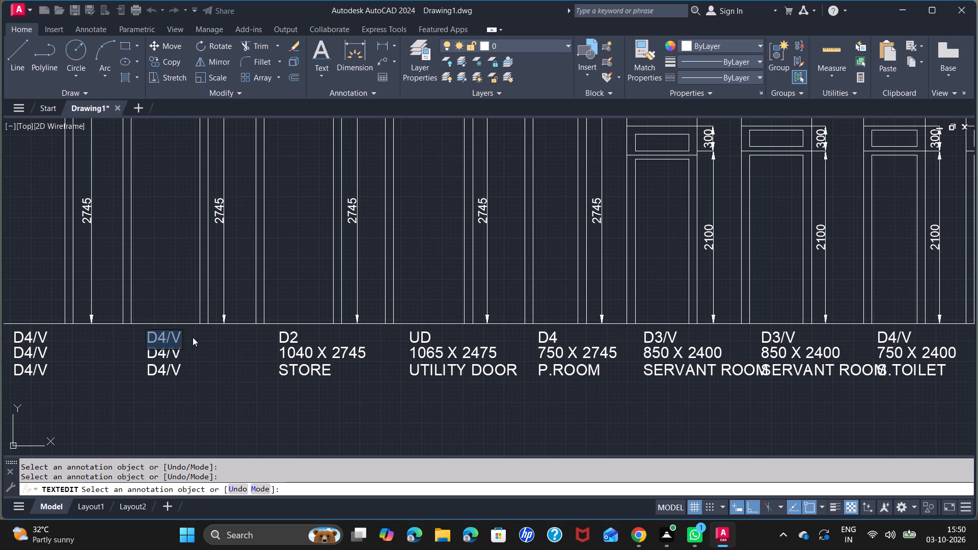
{"action": "key", "text": "BackSpace"}
{"action": "type", "text": "D2"}
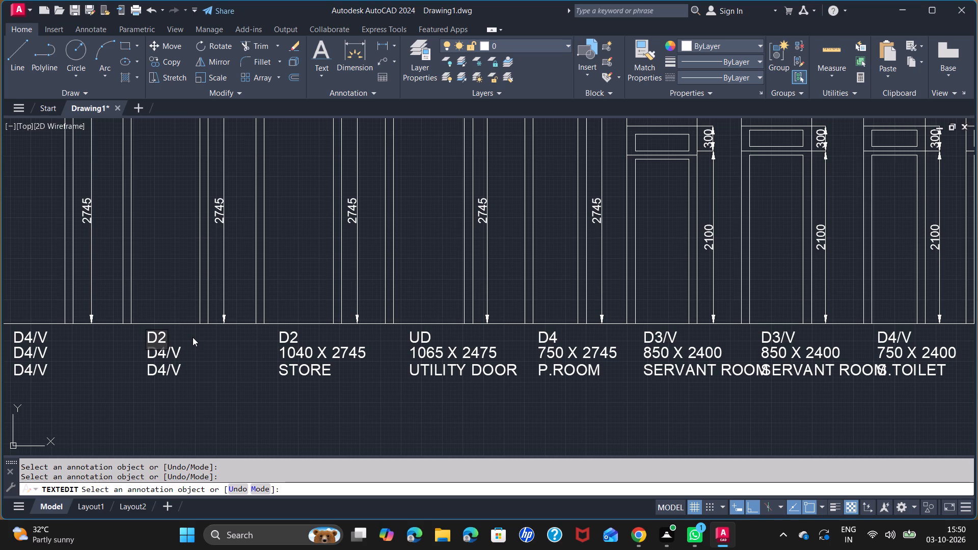
Change the second line of the D2 label below the second row's fifth opening to 1040 X 2745.
{"action": "triple_click", "coordinate": [170, 352]}
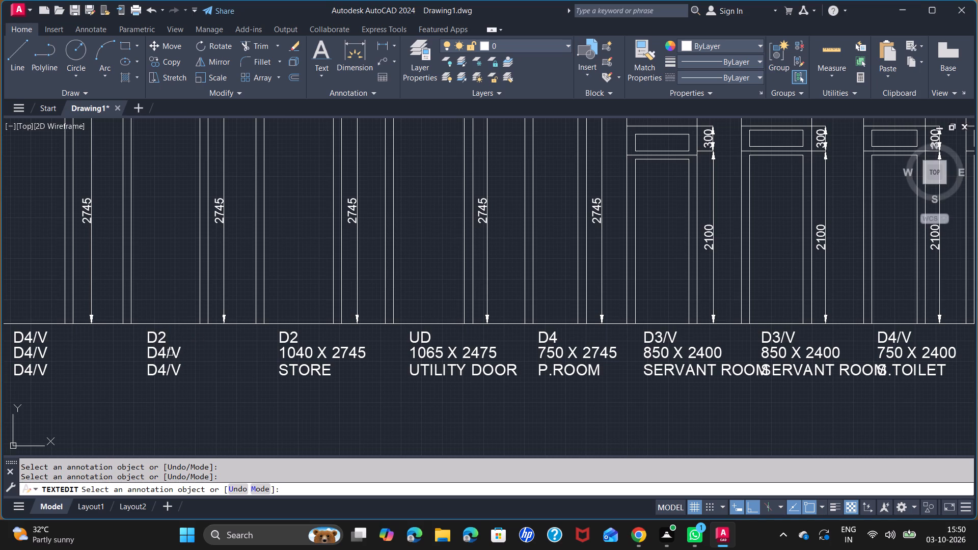
{"action": "key", "text": "BackSpace"}
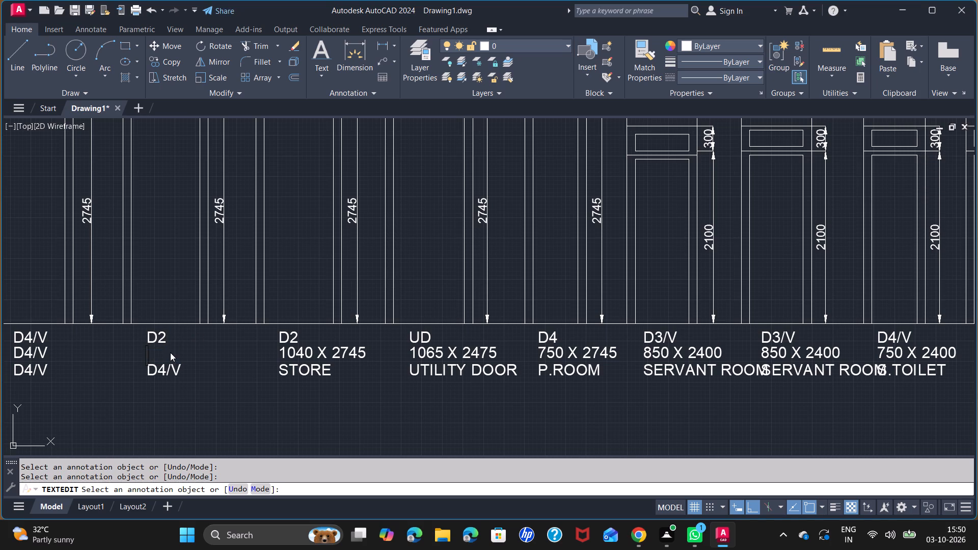
{"action": "type", "text": "1040"}
{"action": "key", "text": "space"}
{"action": "type", "text": "X"}
{"action": "key", "text": "space"}
{"action": "type", "text": "2745"}
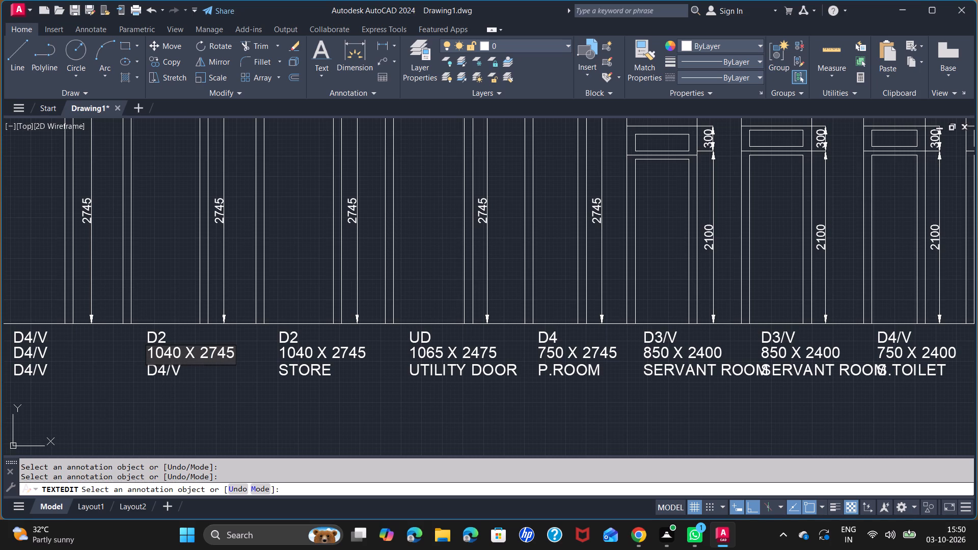
Change the third line of the D2 label below the fifth opening to TOILET.
{"action": "triple_click", "coordinate": [167, 369]}
{"action": "key", "text": "BackSpace"}
{"action": "type", "text": "TOILET"}
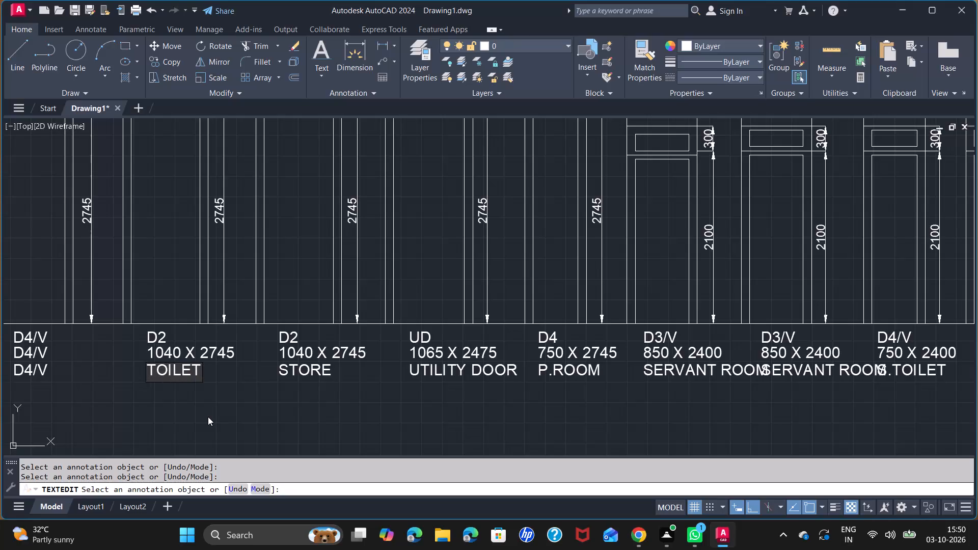
Change the first line of the label below the second row's fourth opening to D2.
{"action": "scroll", "coordinate": [186, 382], "scroll_direction": "down", "scroll_amount": 1}
{"action": "middle_click_drag", "start_coordinate": [164, 351], "coordinate": [312, 342]}
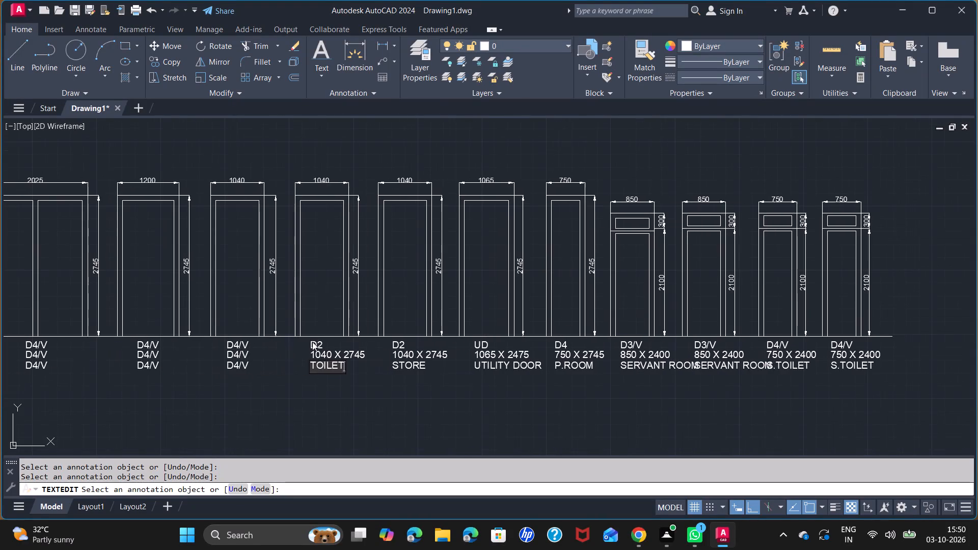
{"action": "scroll", "coordinate": [273, 340], "scroll_direction": "up", "scroll_amount": 1}
{"action": "double_click", "coordinate": [219, 345]}
{"action": "double_click", "coordinate": [219, 345]}
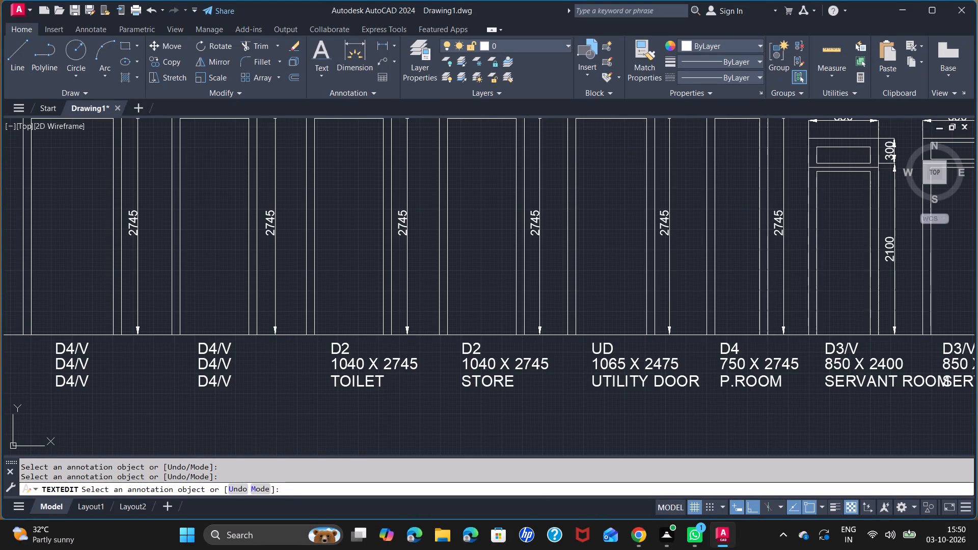
{"action": "left_click", "coordinate": [228, 348]}
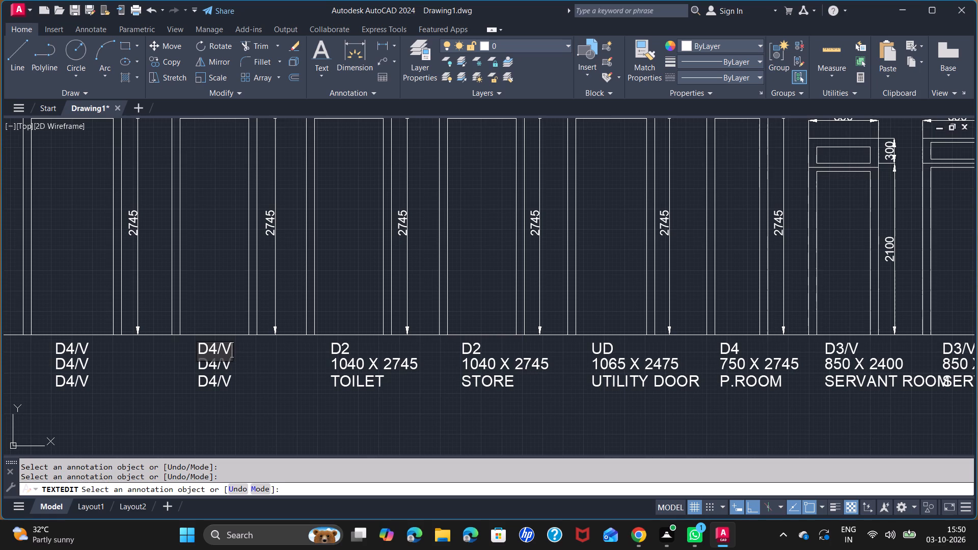
{"action": "triple_click", "coordinate": [230, 349]}
{"action": "left_click", "coordinate": [230, 349]}
{"action": "triple_click", "coordinate": [230, 349]}
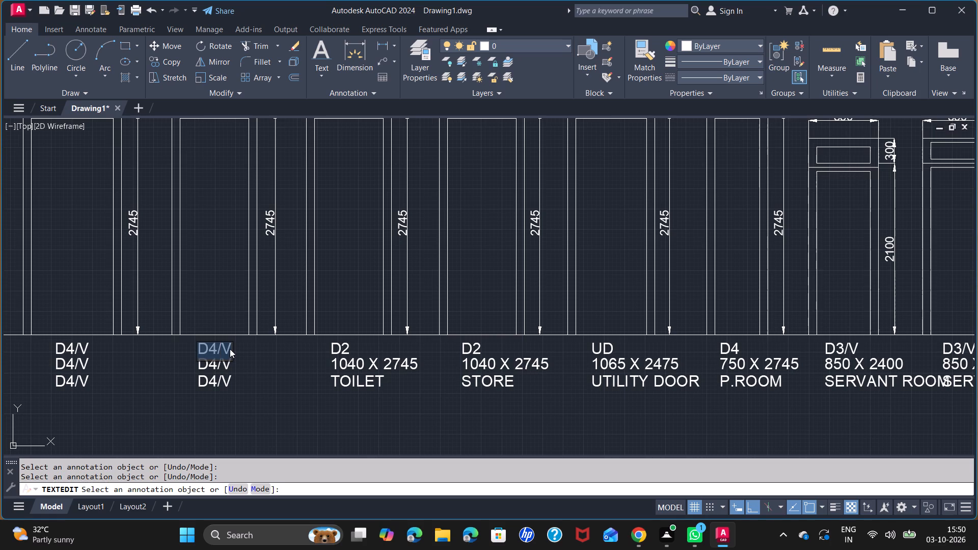
{"action": "key", "text": "BackSpace"}
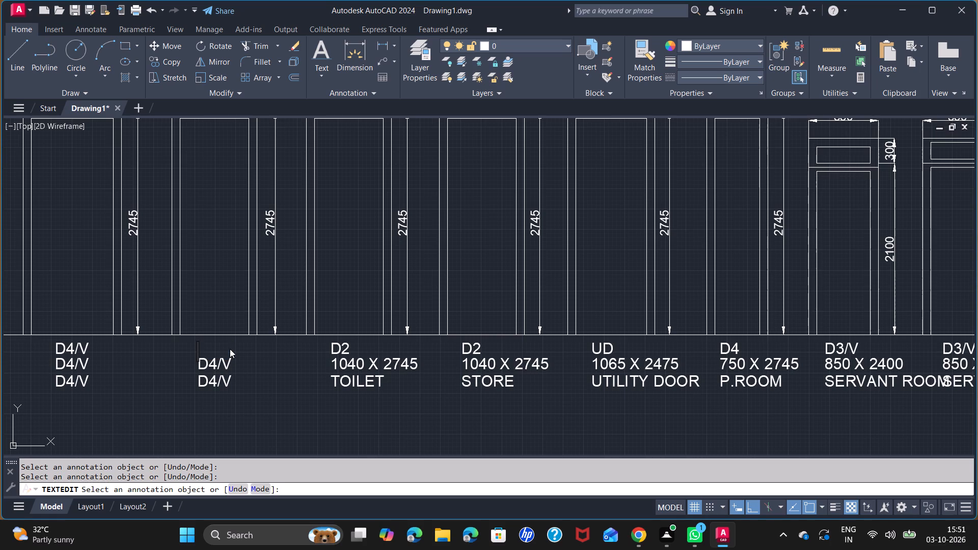
{"action": "type", "text": "D2"}
Change the second line of the D2 label below the fourth opening to 1040 X 2745.
{"action": "triple_click", "coordinate": [212, 366]}
{"action": "left_click", "coordinate": [212, 366]}
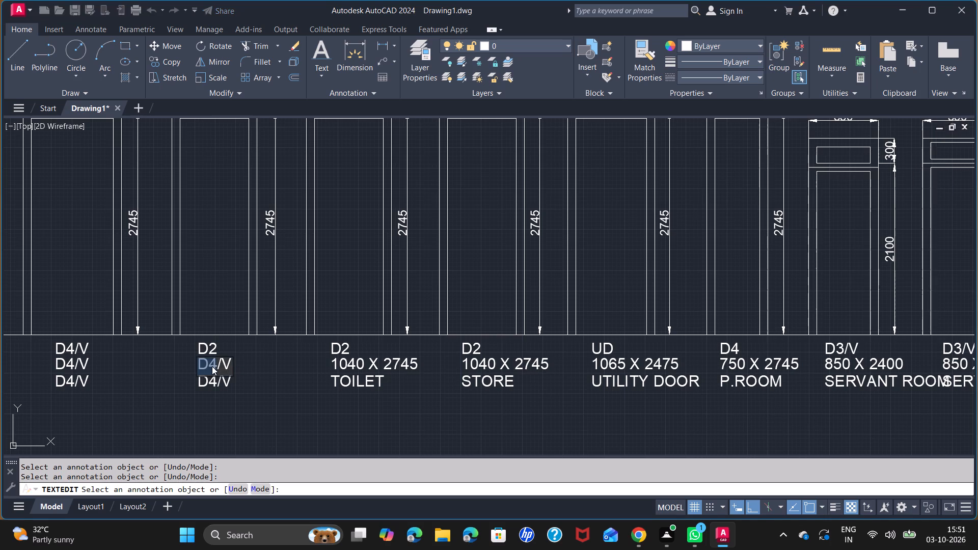
{"action": "left_click", "coordinate": [221, 361]}
{"action": "left_click", "coordinate": [223, 361]}
{"action": "left_click", "coordinate": [231, 364]}
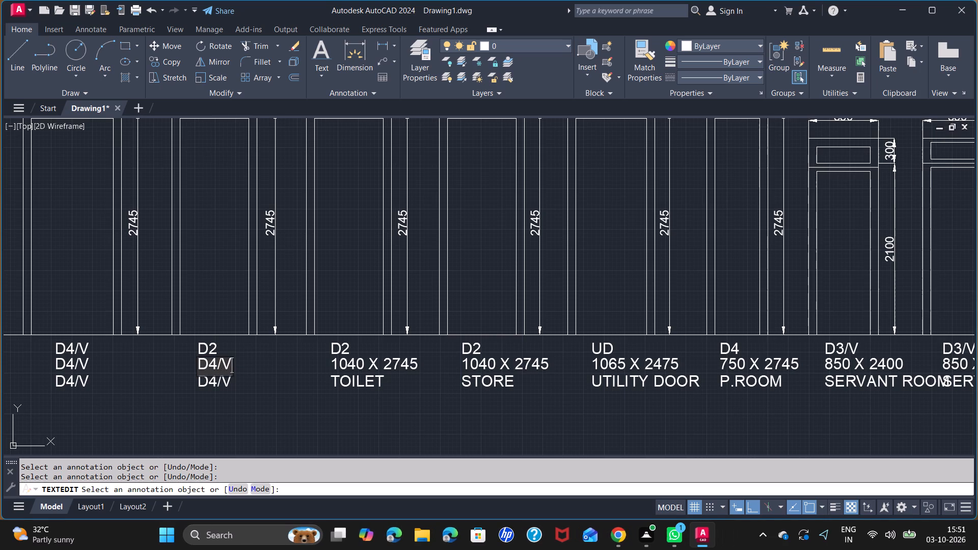
{"action": "double_click", "coordinate": [229, 363]}
{"action": "left_click", "coordinate": [229, 363]}
{"action": "triple_click", "coordinate": [229, 363]}
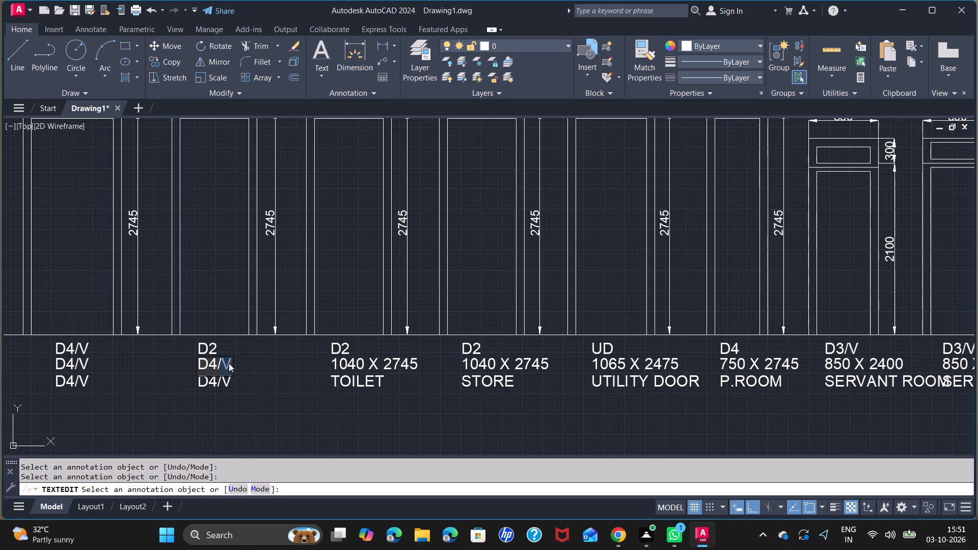
{"action": "left_click", "coordinate": [229, 363]}
{"action": "key", "text": "BackSpace"}
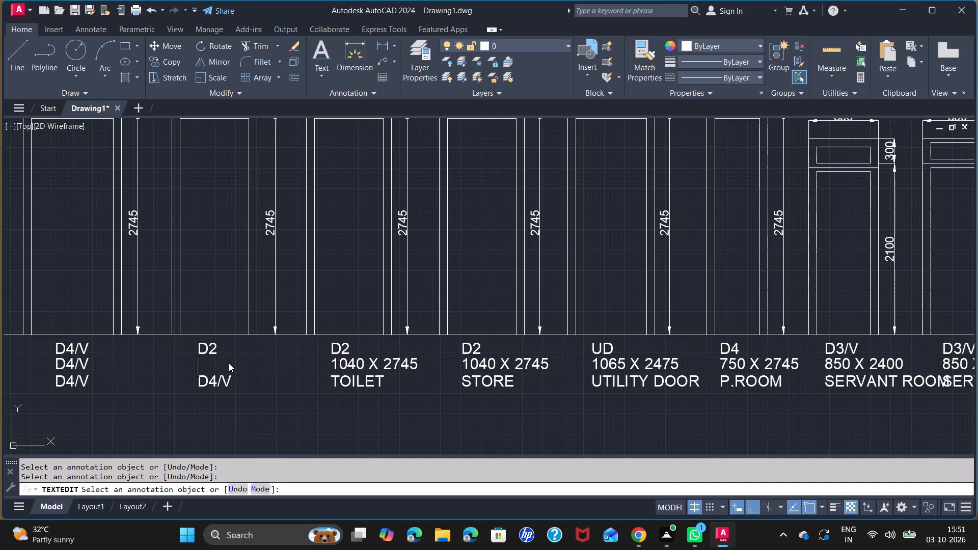
{"action": "scroll", "coordinate": [185, 294], "scroll_direction": "down", "scroll_amount": 1}
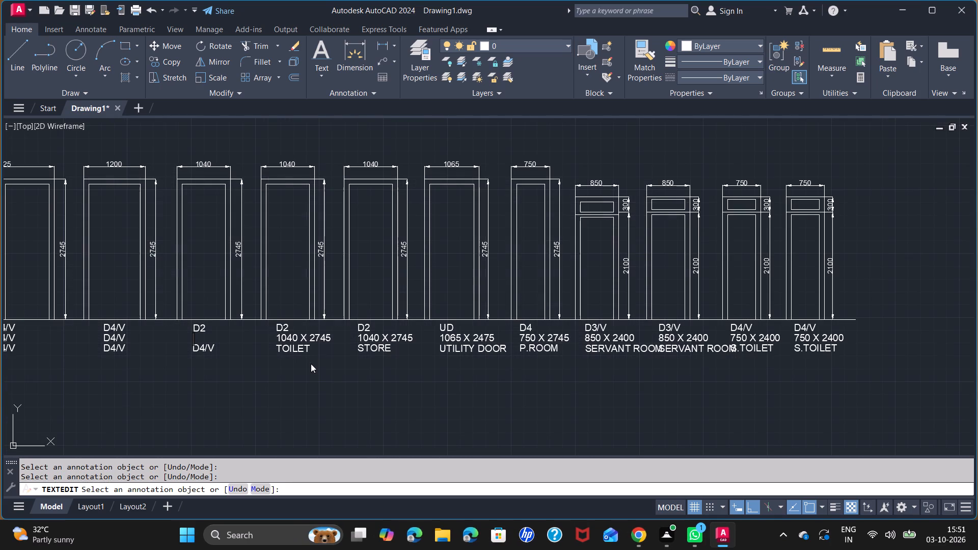
{"action": "scroll", "coordinate": [204, 331], "scroll_direction": "up", "scroll_amount": 1}
{"action": "type", "text": "1040 X"}
{"action": "key", "text": "space"}
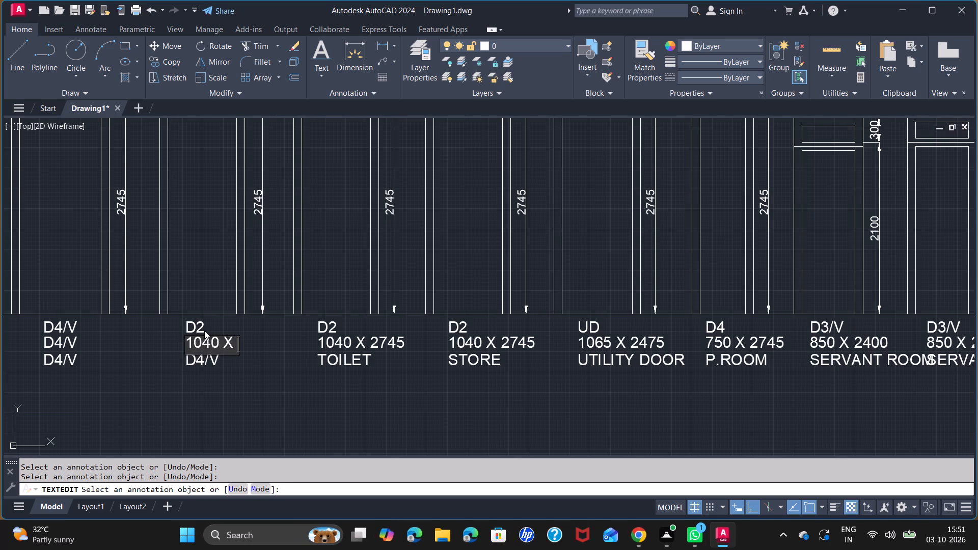
{"action": "type", "text": "2745"}
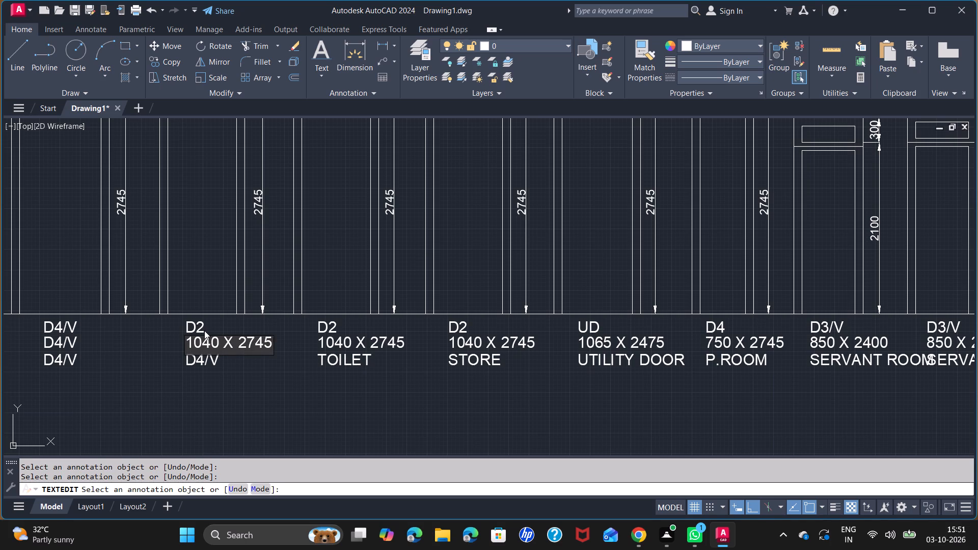
Change the third line of the D2 label below the fourth opening to W.I.C.
{"action": "triple_click", "coordinate": [204, 365]}
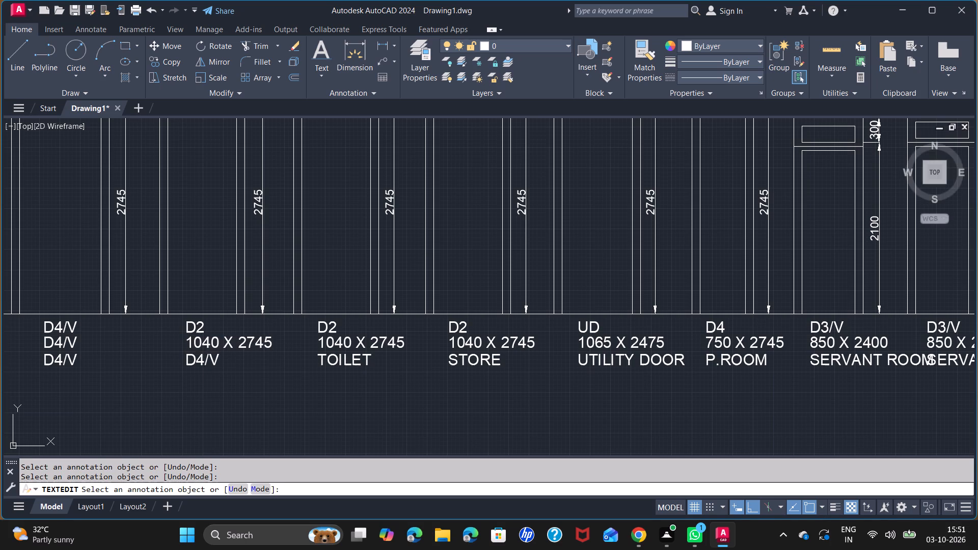
{"action": "key", "text": "BackSpace"}
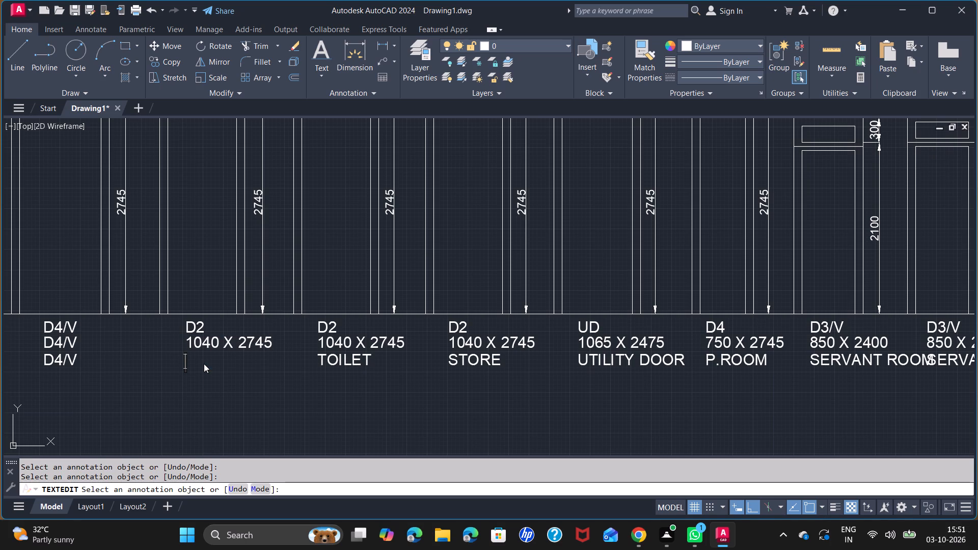
{"action": "key", "text": "w"}
{"action": "key", "text": "period"}
{"action": "key", "text": "l"}
{"action": "key", "text": "BackSpace"}
{"action": "key", "text": "i"}
{"action": "type", "text": ".C"}
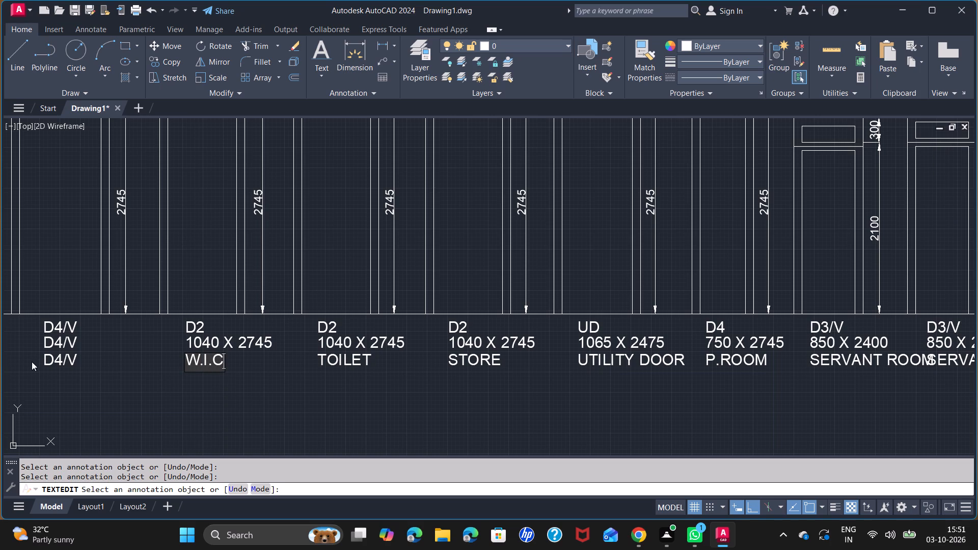
Change the first line of the label below the second row's third opening, the 1200 wide one, to D1.
{"action": "double_click", "coordinate": [65, 331]}
{"action": "double_click", "coordinate": [70, 333]}
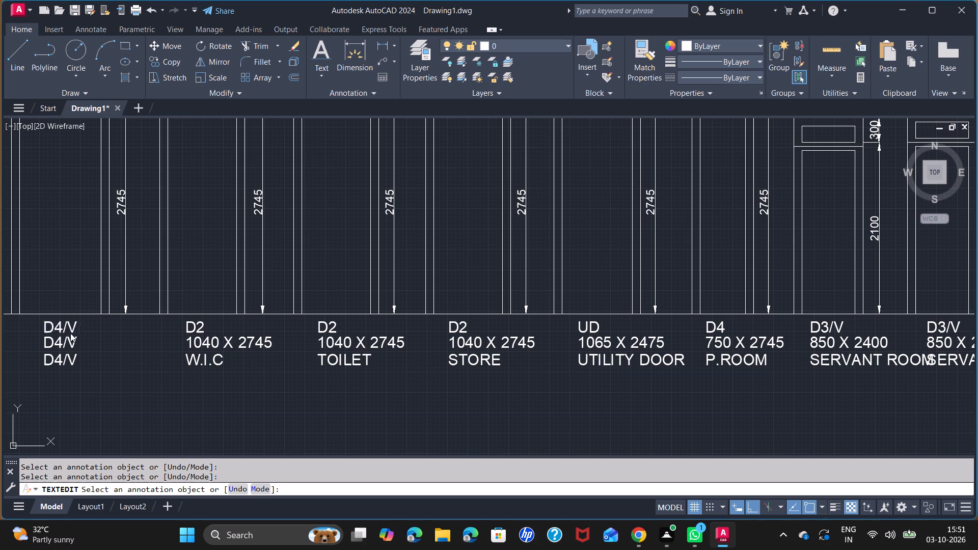
{"action": "key", "text": "BackSpace"}
{"action": "scroll", "coordinate": [78, 297], "scroll_direction": "down", "scroll_amount": 1}
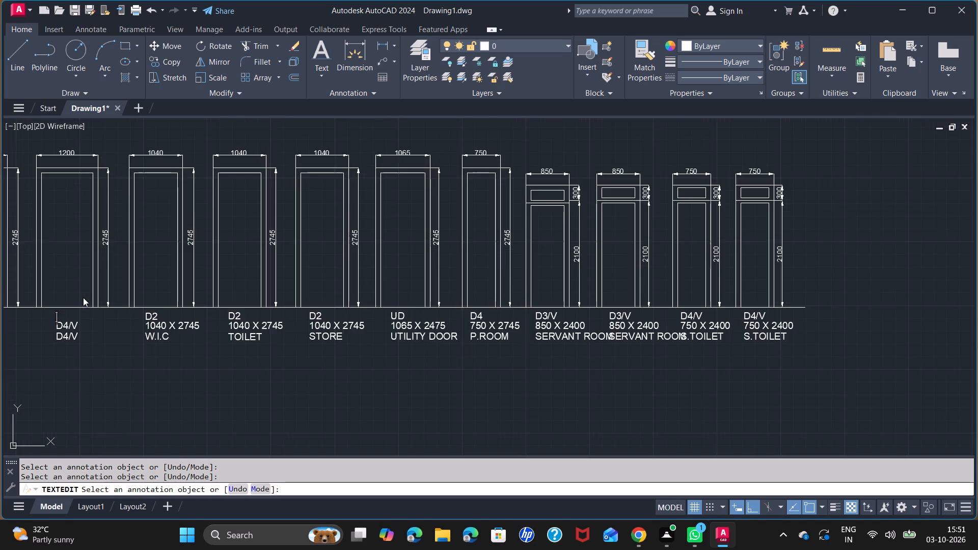
{"action": "middle_click_drag", "start_coordinate": [83, 297], "coordinate": [341, 317]}
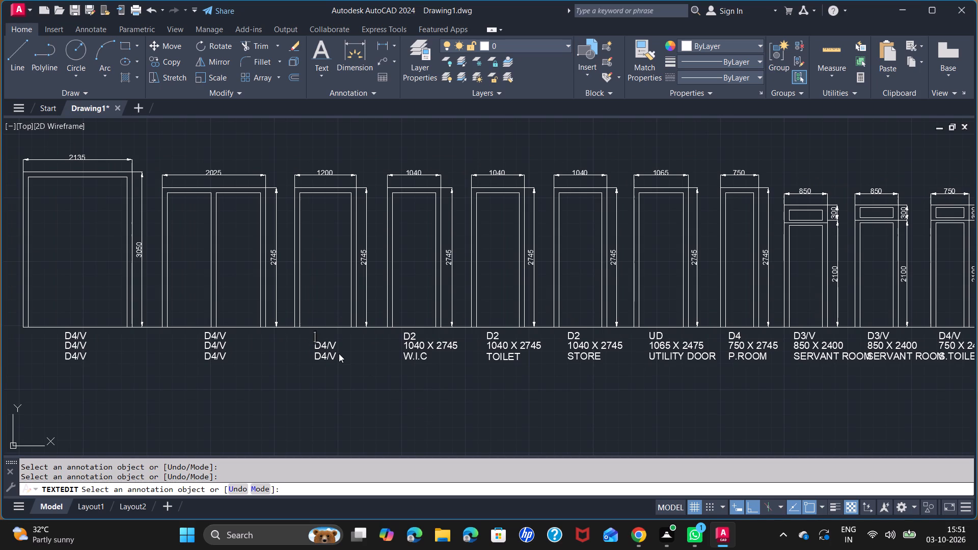
{"action": "key", "text": "d"}
{"action": "key", "text": "1"}
Change the second line of the D1 label below the third opening to 1200 X 2745.
{"action": "scroll", "coordinate": [330, 354], "scroll_direction": "up", "scroll_amount": 2}
{"action": "double_click", "coordinate": [334, 329]}
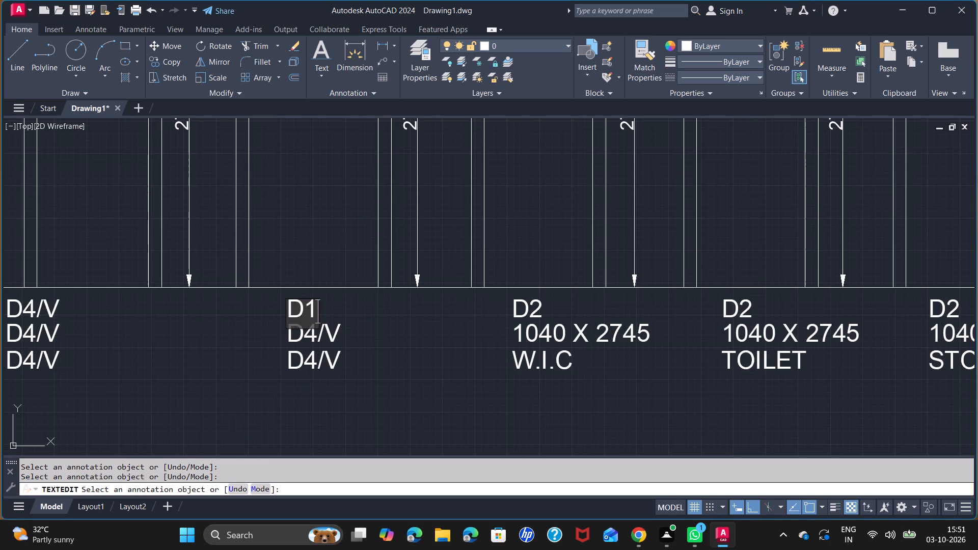
{"action": "double_click", "coordinate": [334, 335]}
{"action": "key", "text": "BackSpace"}
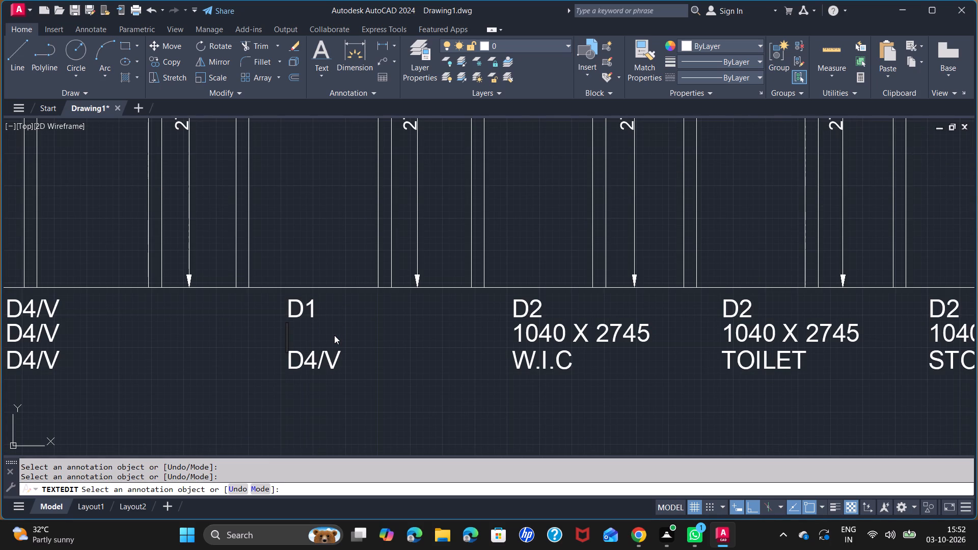
{"action": "type", "text": "1200 X"}
{"action": "key", "text": "space"}
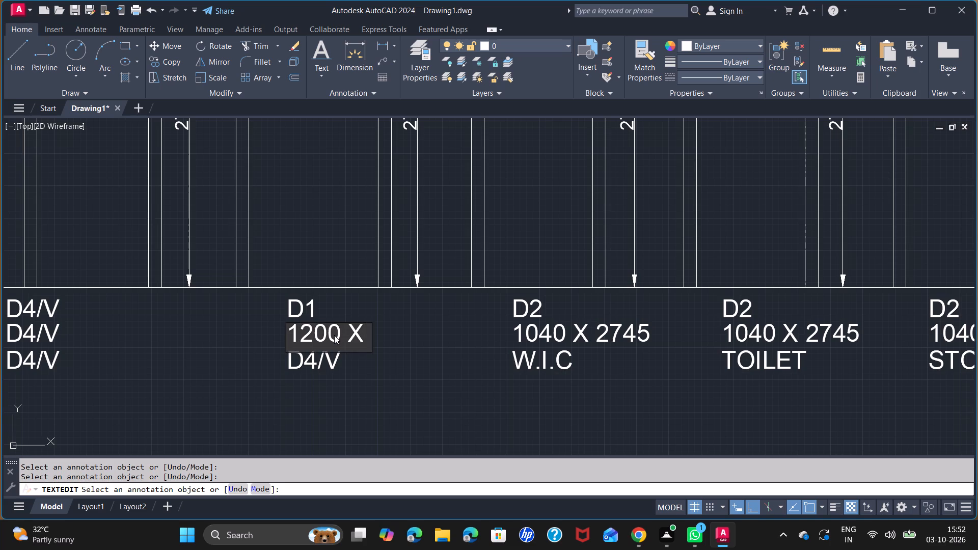
{"action": "type", "text": "2745"}
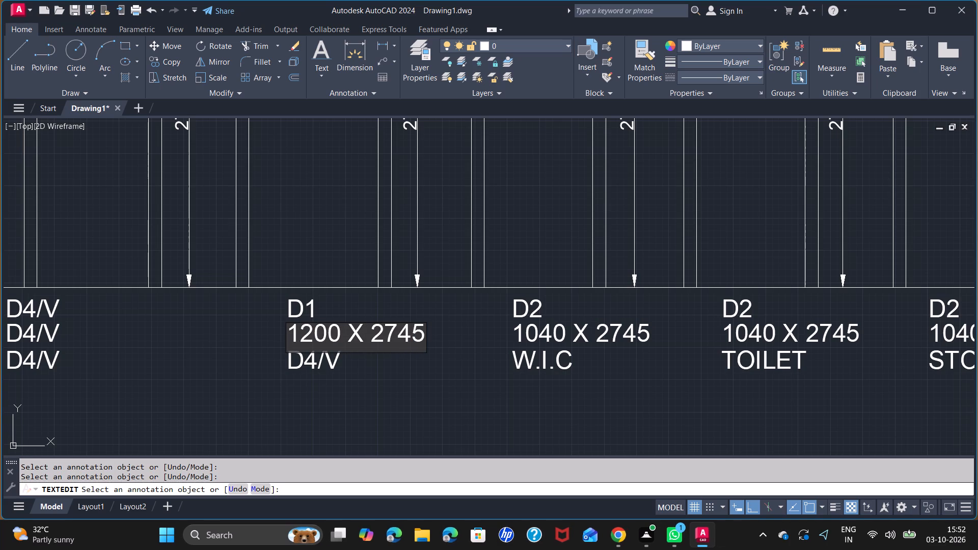
Change the third line of the D1 label below the second row's third opening to P. BEDROOM.
{"action": "double_click", "coordinate": [323, 358]}
{"action": "double_click", "coordinate": [327, 361]}
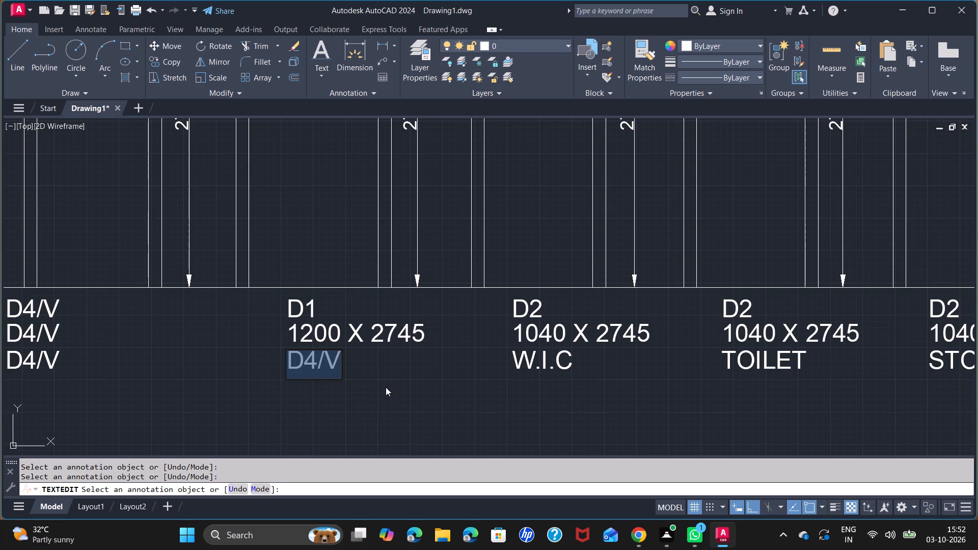
{"action": "key", "text": "BackSpace"}
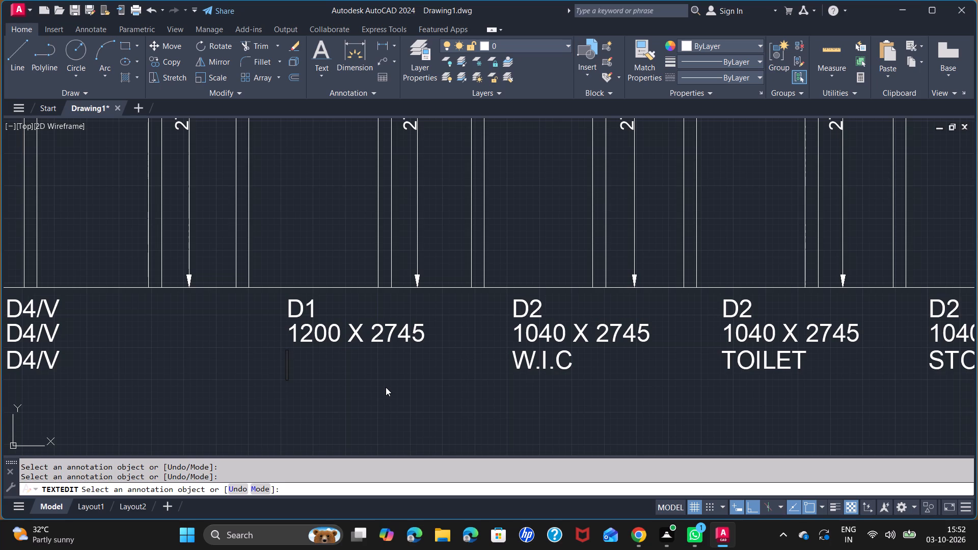
{"action": "type", "text": "P, BEDROOM"}
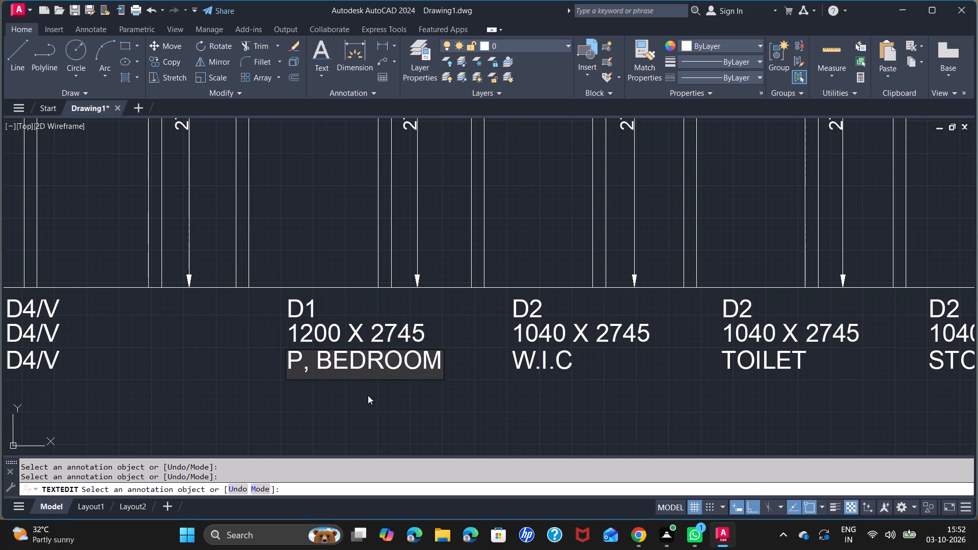
{"action": "left_click", "coordinate": [308, 370]}
{"action": "key", "text": "BackSpace"}
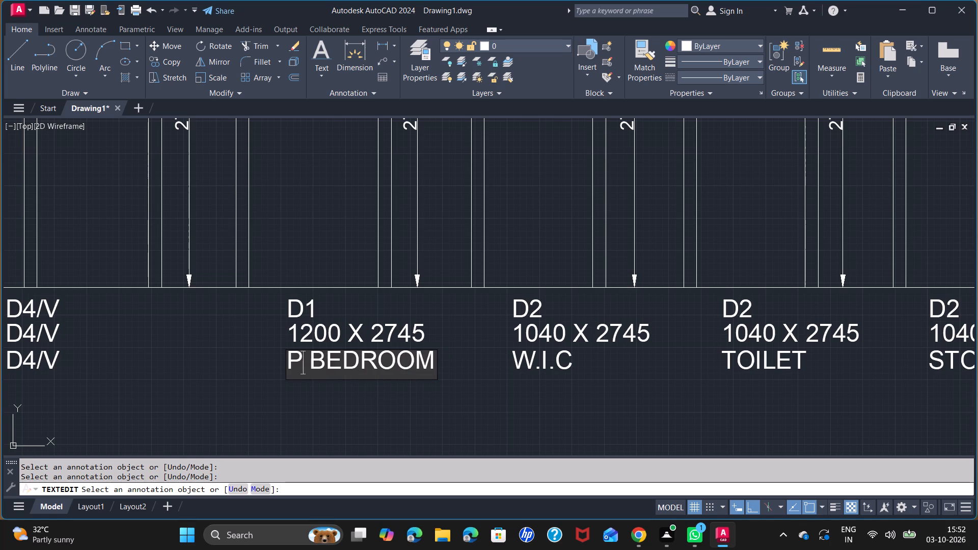
{"action": "key", "text": "period"}
{"action": "left_click", "coordinate": [313, 367]}
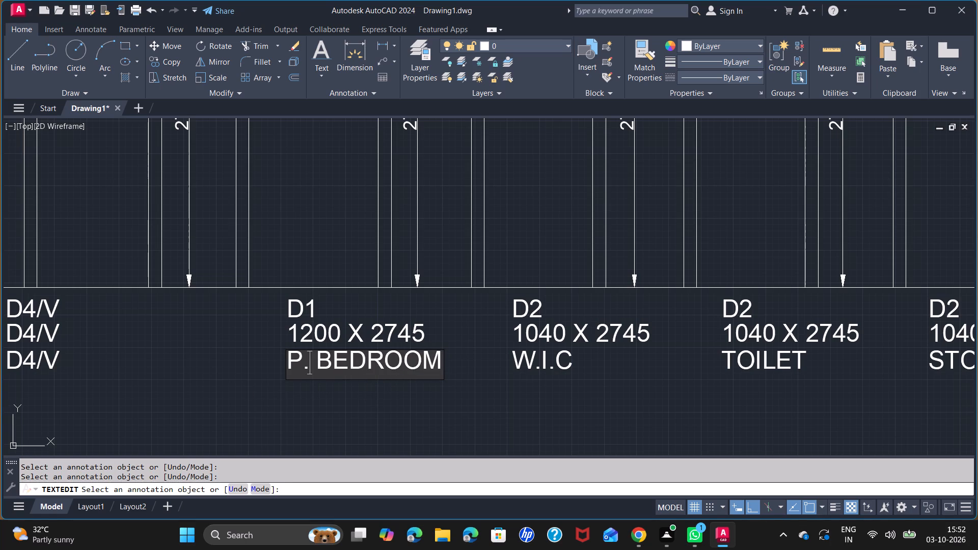
{"action": "left_click", "coordinate": [313, 367]}
{"action": "left_click", "coordinate": [322, 390]}
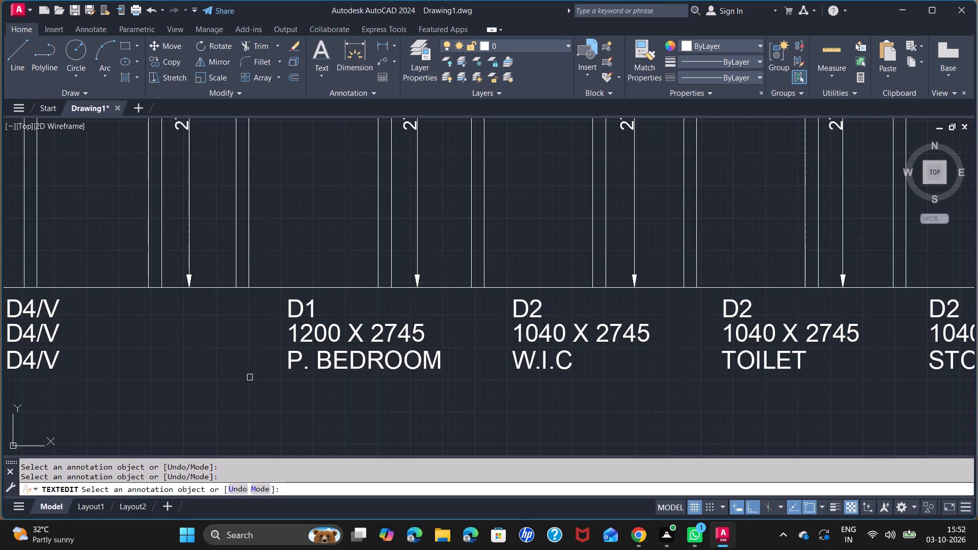
Change the first line of the label below the second row's second opening, the double-panel one, to D.
{"action": "scroll", "coordinate": [235, 353], "scroll_direction": "down", "scroll_amount": 1}
{"action": "middle_click_drag", "start_coordinate": [228, 347], "coordinate": [471, 365]}
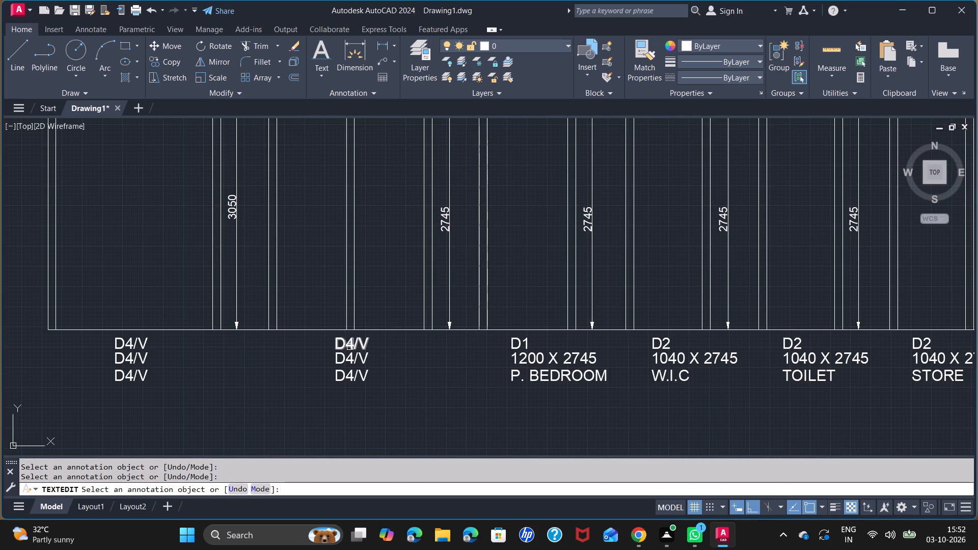
{"action": "triple_click", "coordinate": [352, 347]}
{"action": "key", "text": "BackSpace"}
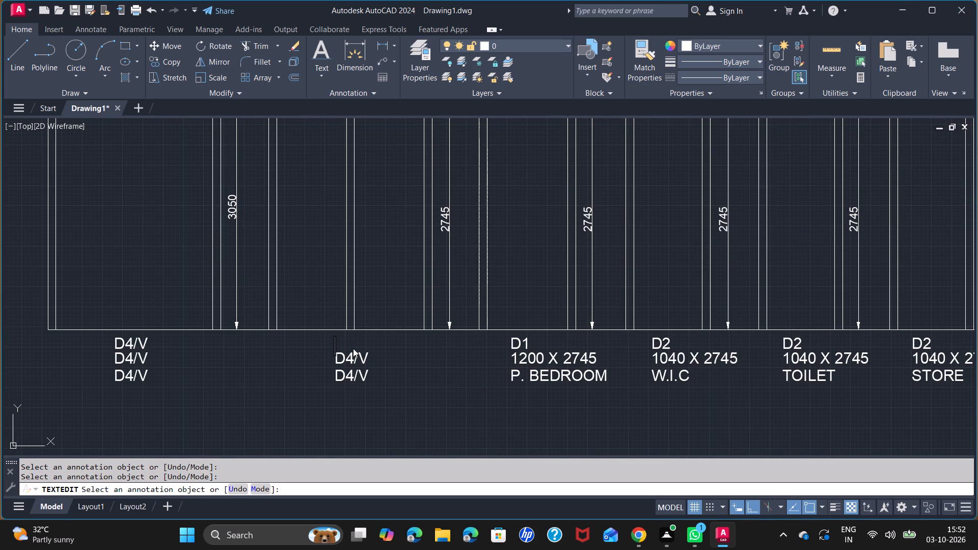
{"action": "key", "text": "d"}
Change the second line of the D label below the second opening to 2025 X 2745.
{"action": "triple_click", "coordinate": [357, 361]}
{"action": "key", "text": "BackSpace"}
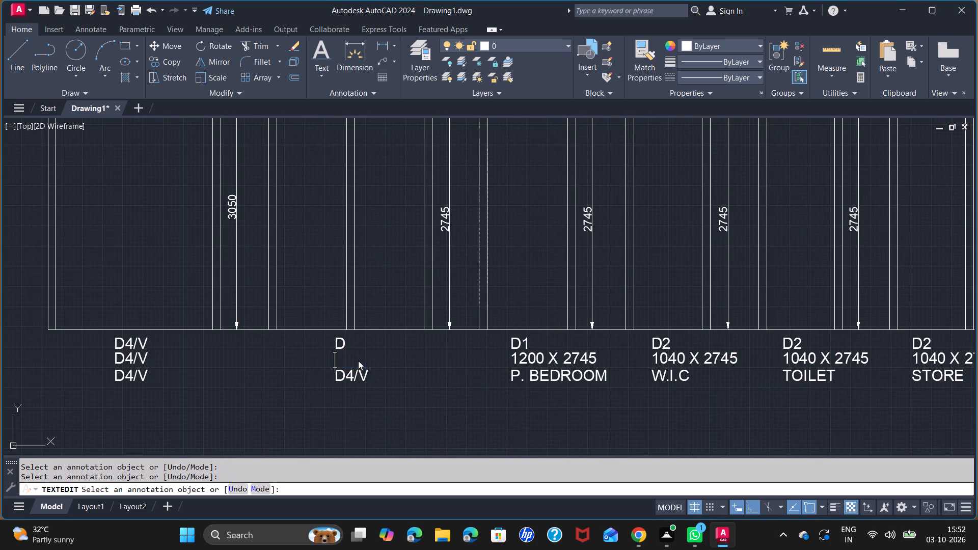
{"action": "type", "text": "2025 X"}
{"action": "key", "text": "space"}
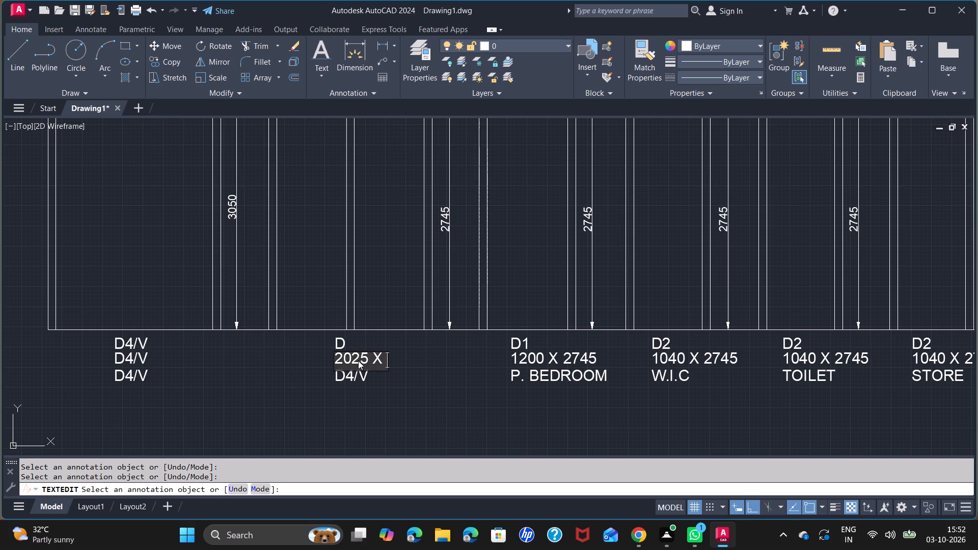
{"action": "type", "text": "2745"}
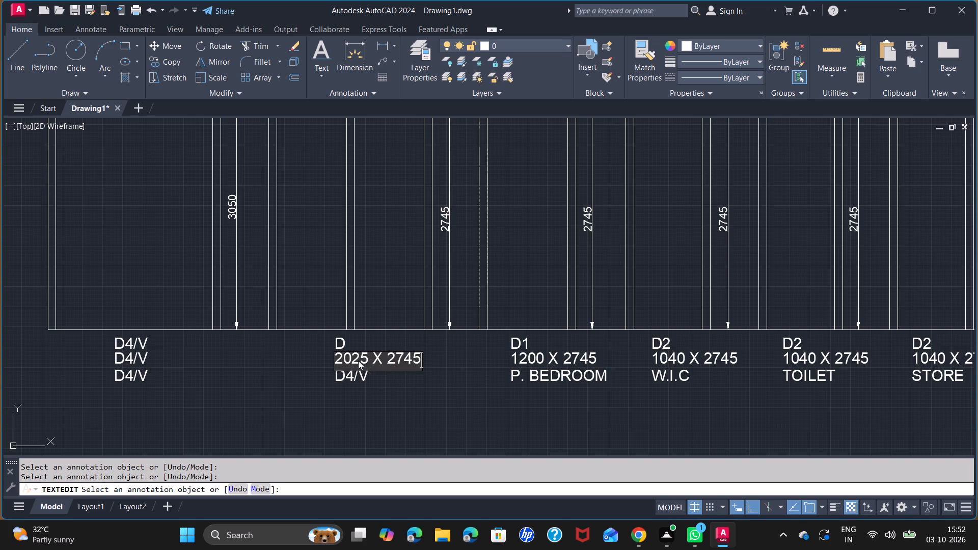
Change the third line of the D label below the second opening to HOLDING SPACE.
{"action": "triple_click", "coordinate": [370, 382]}
{"action": "double_click", "coordinate": [364, 375]}
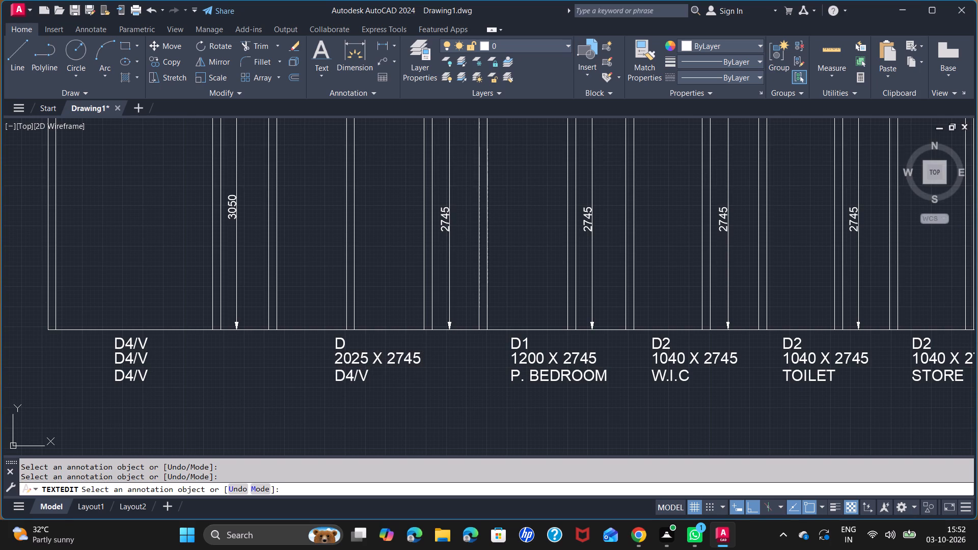
{"action": "key", "text": "BackSpace"}
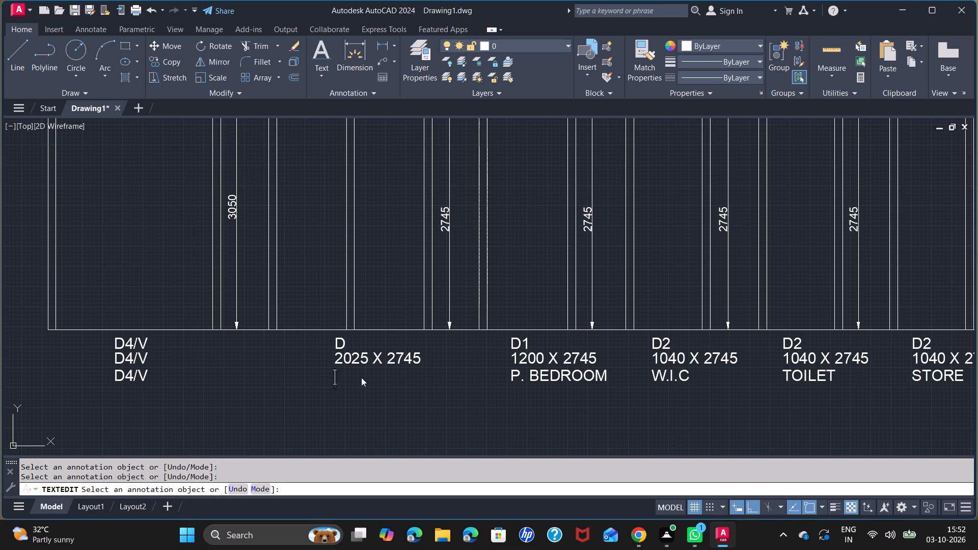
{"action": "type", "text": "HOLDI"}
{"action": "type", "text": "NG"}
{"action": "key", "text": "space"}
{"action": "type", "text": "SPACE"}
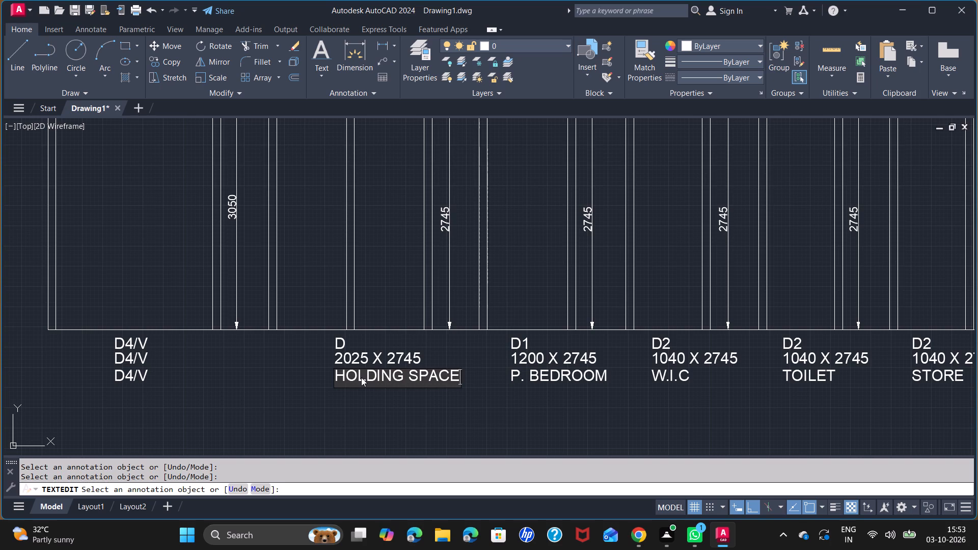
Change the first line of the label below the second row's first opening, the 3050 high one, to MD.
{"action": "triple_click", "coordinate": [132, 346]}
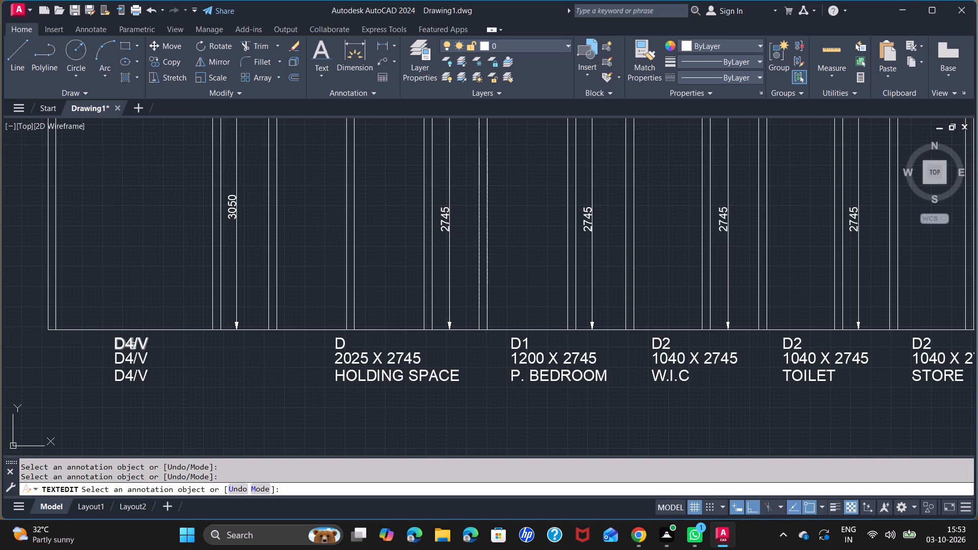
{"action": "key", "text": "BackSpace"}
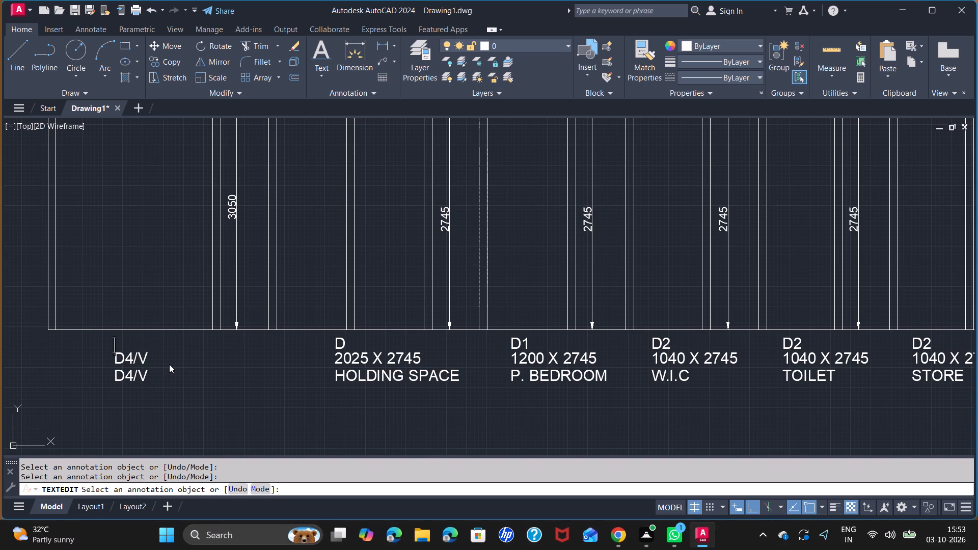
{"action": "type", "text": "MD"}
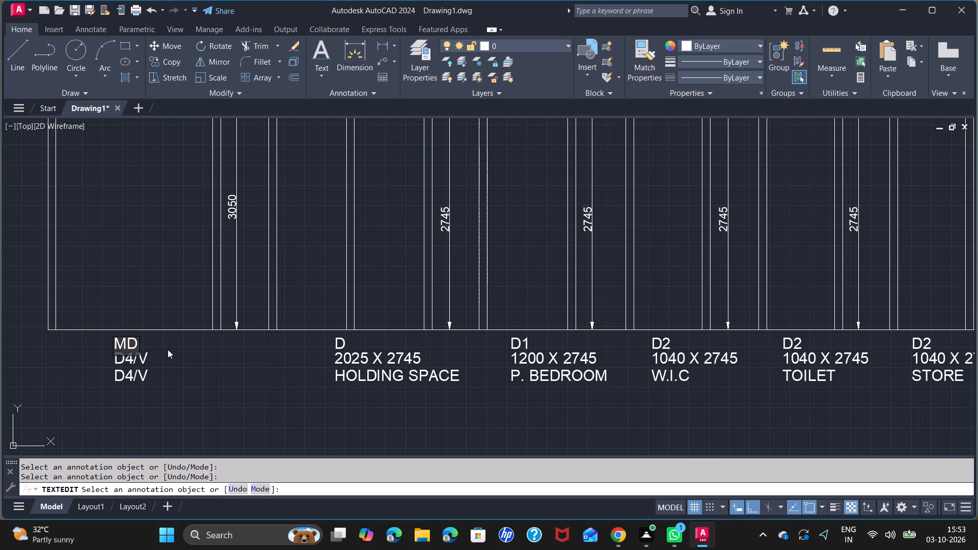
Change the second line of the MD label below the first opening to 2132 X 3050.
{"action": "triple_click", "coordinate": [144, 360]}
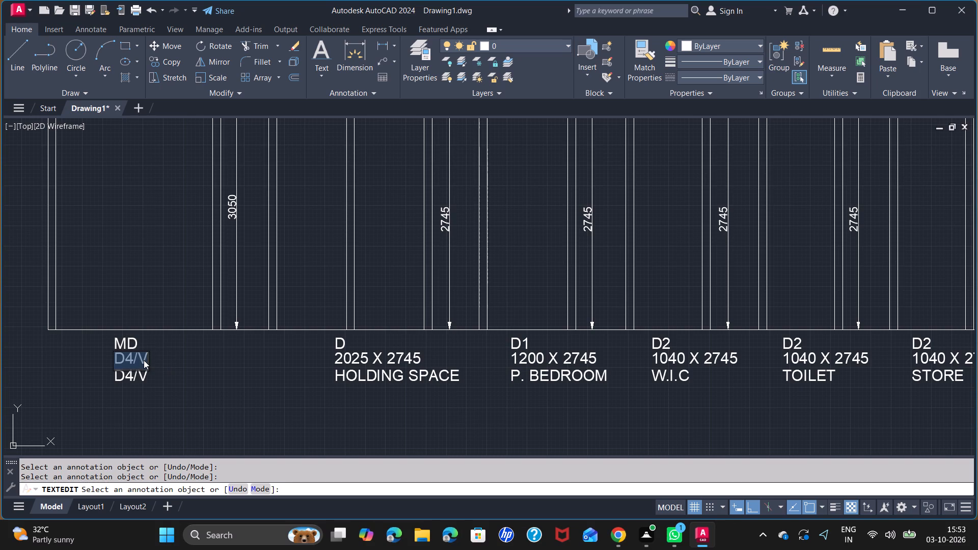
{"action": "key", "text": "BackSpace"}
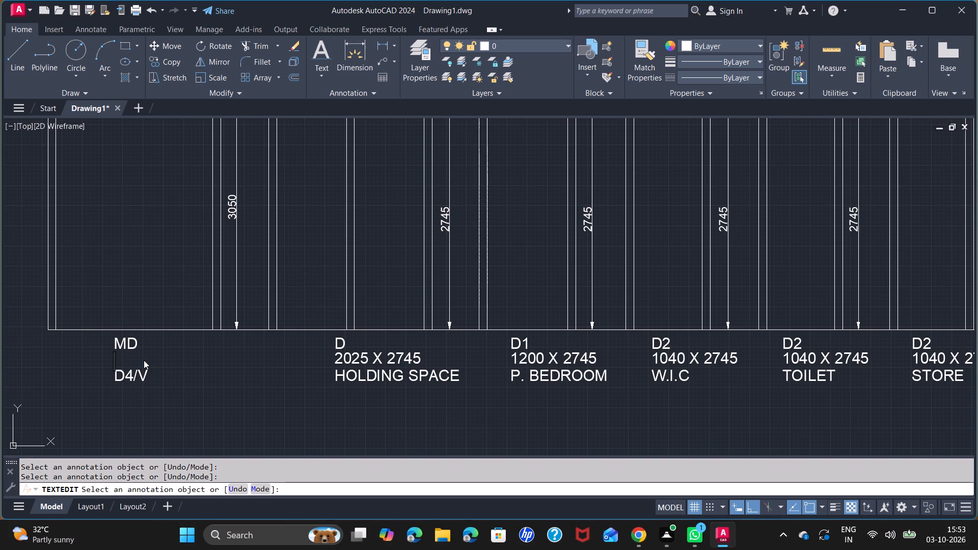
{"action": "type", "text": "21"}
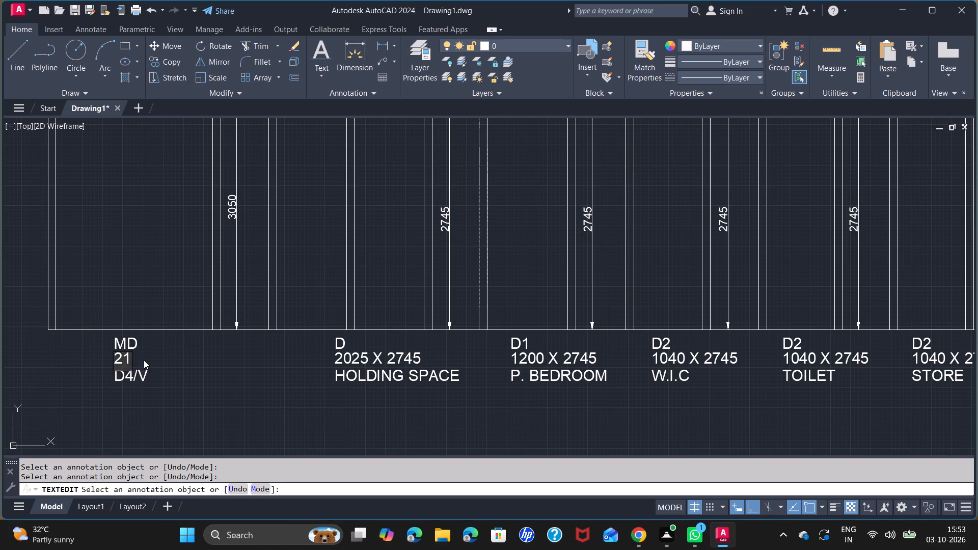
{"action": "type", "text": "32 X"}
{"action": "key", "text": "space"}
{"action": "type", "text": "3050"}
Change the third line of the MD label below the first opening to MAIN DOOR and end text editing.
{"action": "triple_click", "coordinate": [144, 379]}
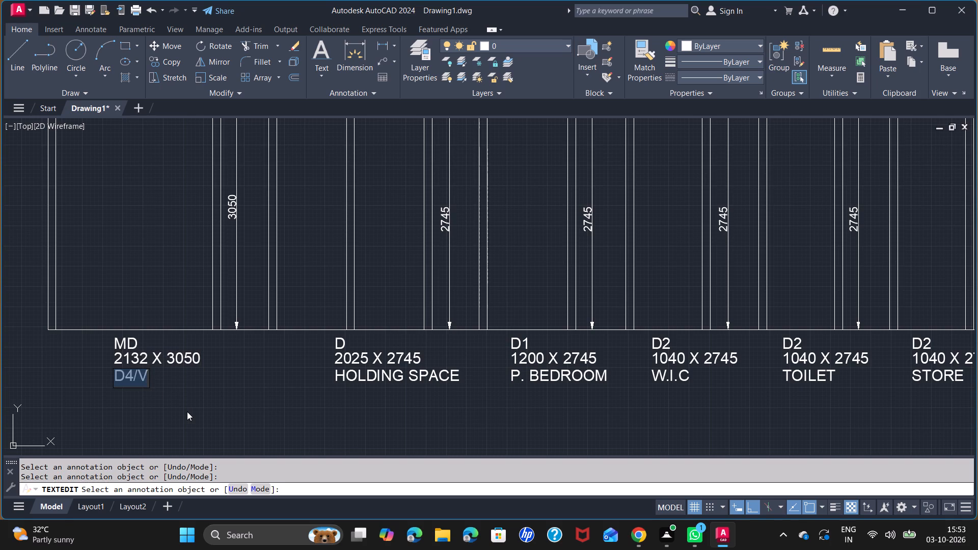
{"action": "key", "text": "BackSpace"}
{"action": "type", "text": "MAU"}
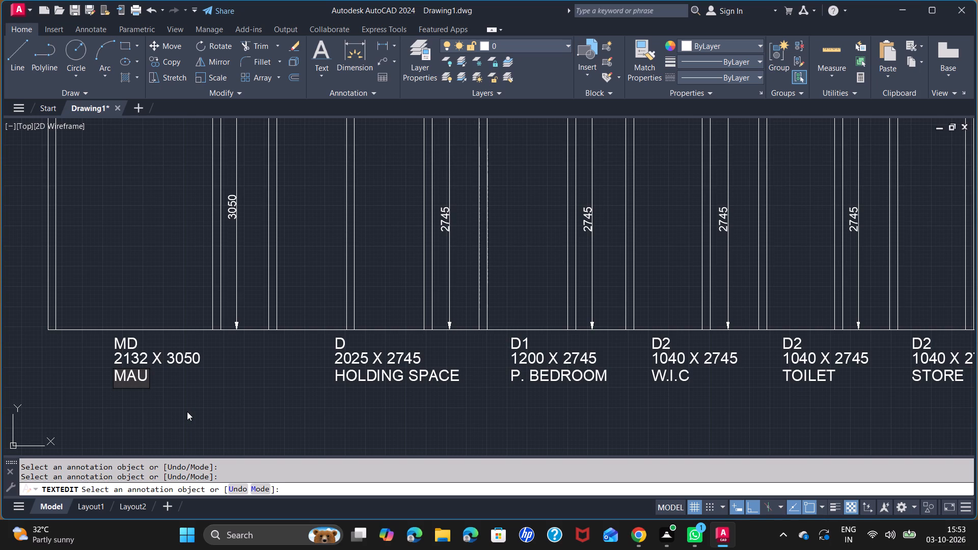
{"action": "key", "text": "BackSpace"}
{"action": "type", "text": "IN"}
{"action": "key", "text": "space"}
{"action": "type", "text": "DOOR"}
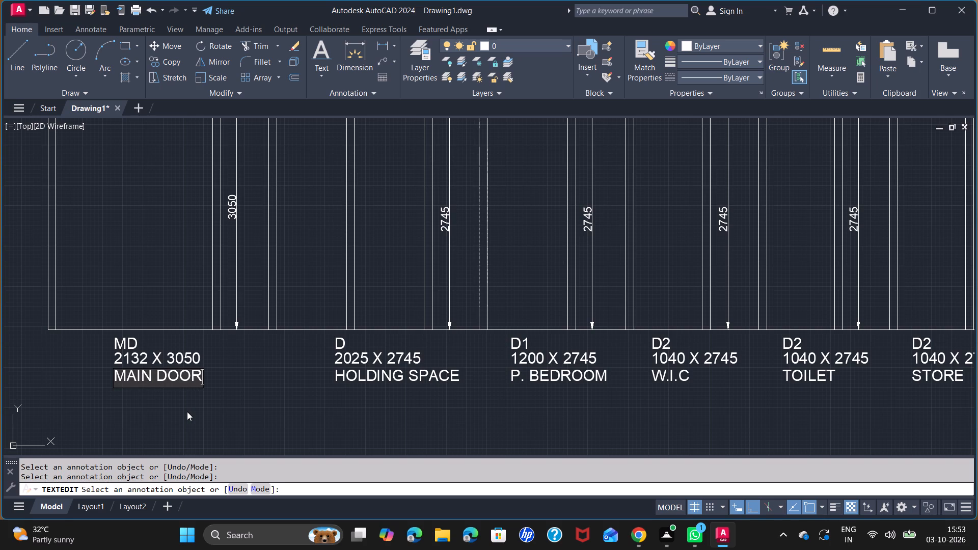
{"action": "left_click", "coordinate": [199, 410]}
{"action": "scroll", "coordinate": [240, 380], "scroll_direction": "down", "scroll_amount": 1}
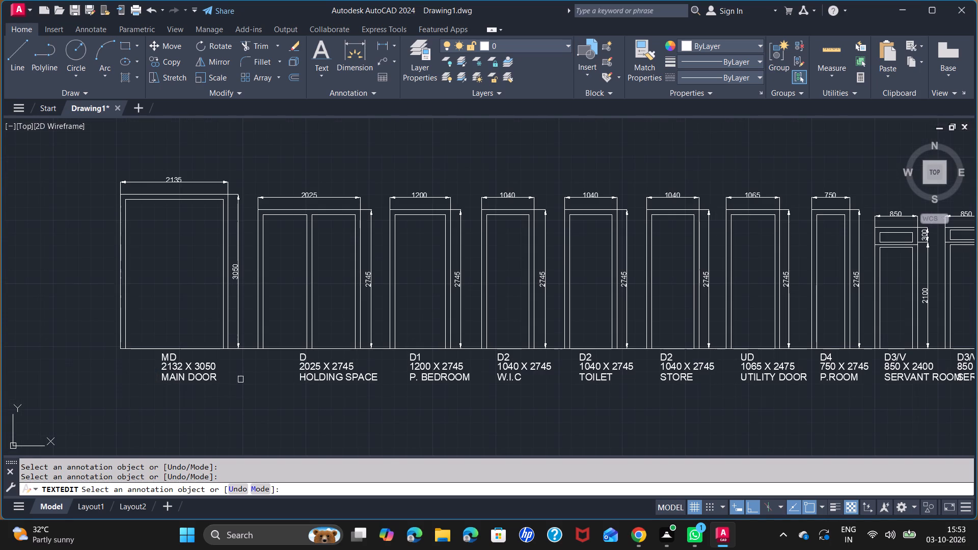
{"action": "key", "text": "Escape"}
Shift the 2132 X 3050 and MAIN DOOR lines sideways so they sit roughly centred beneath MD.
{"action": "scroll", "coordinate": [160, 351], "scroll_direction": "up", "scroll_amount": 3}
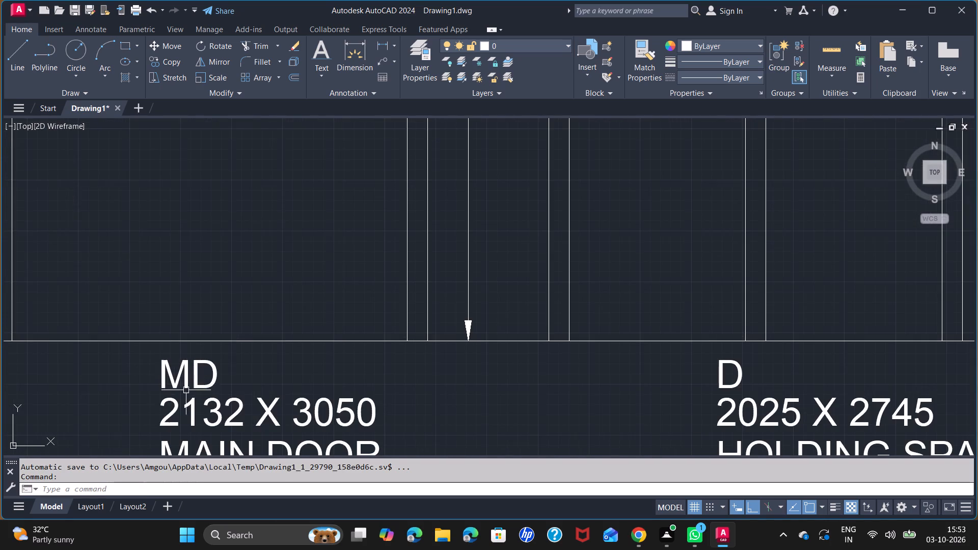
{"action": "middle_click_drag", "start_coordinate": [208, 388], "coordinate": [298, 322]}
{"action": "scroll", "coordinate": [298, 322], "scroll_direction": "down", "scroll_amount": 1}
{"action": "left_click", "coordinate": [314, 341]}
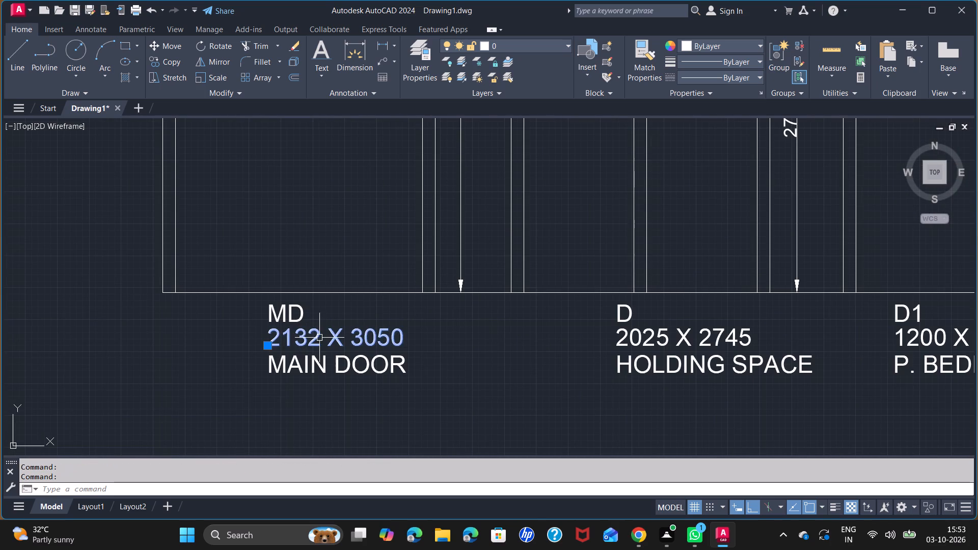
{"action": "left_click_drag", "start_coordinate": [319, 338], "coordinate": [279, 337]}
{"action": "left_click", "coordinate": [316, 364]}
{"action": "left_click_drag", "start_coordinate": [318, 365], "coordinate": [294, 362]}
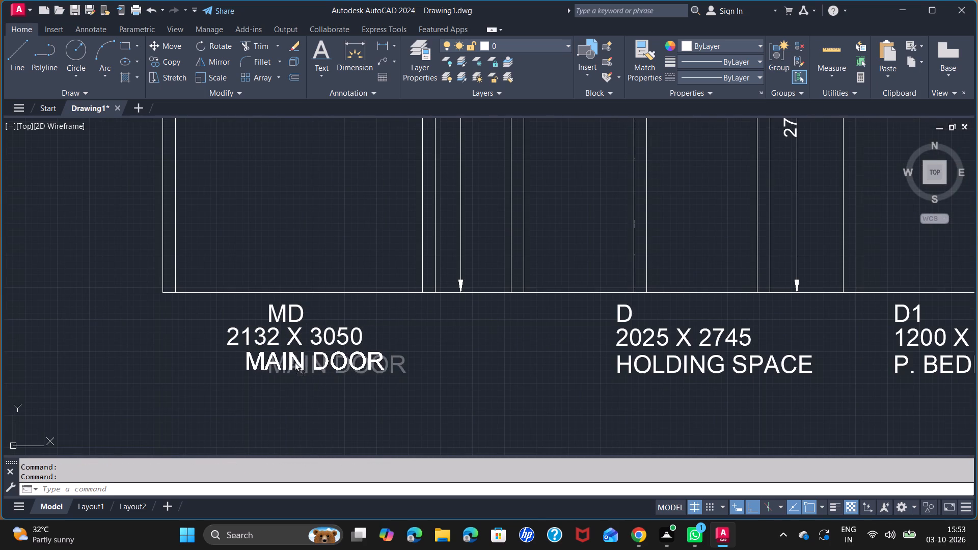
{"action": "left_click_drag", "start_coordinate": [294, 362], "coordinate": [277, 367]}
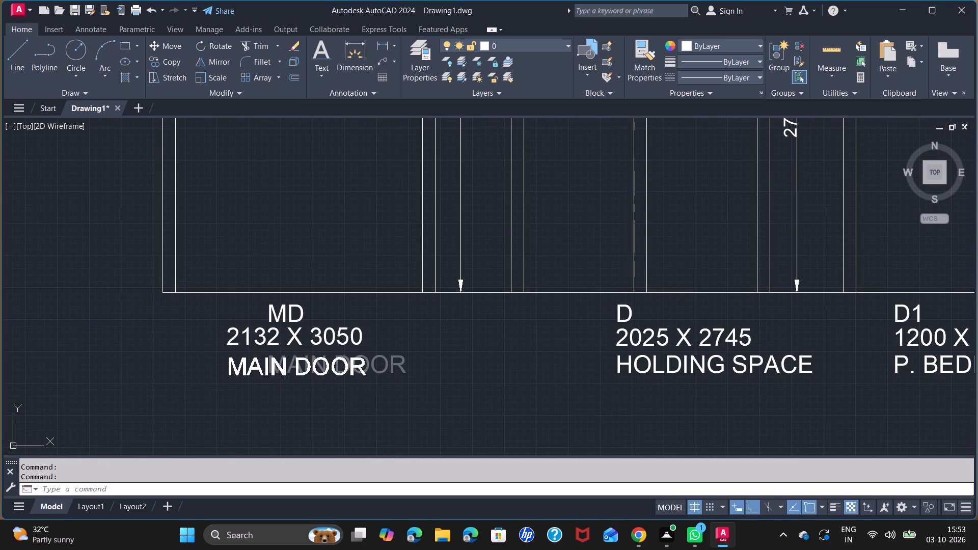
Nudge the 2132 X 3050 line slightly down to even the spacing between MD and MAIN DOOR.
{"action": "left_click", "coordinate": [329, 340]}
{"action": "left_click_drag", "start_coordinate": [329, 340], "coordinate": [328, 345]}
{"action": "left_click", "coordinate": [425, 345]}
{"action": "key", "text": "Escape"}
{"action": "key", "text": "Escape"}
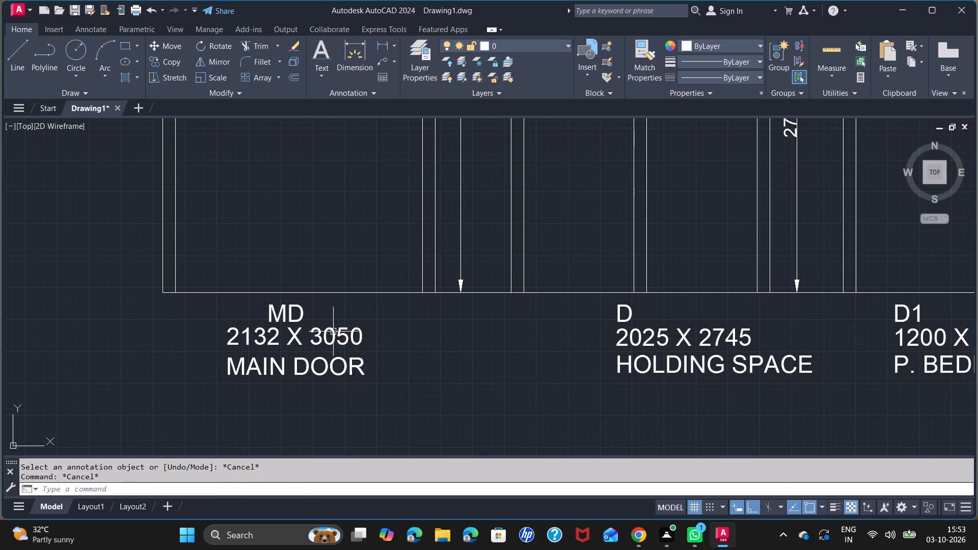
{"action": "left_click", "coordinate": [333, 332]}
{"action": "left_click", "coordinate": [326, 332]}
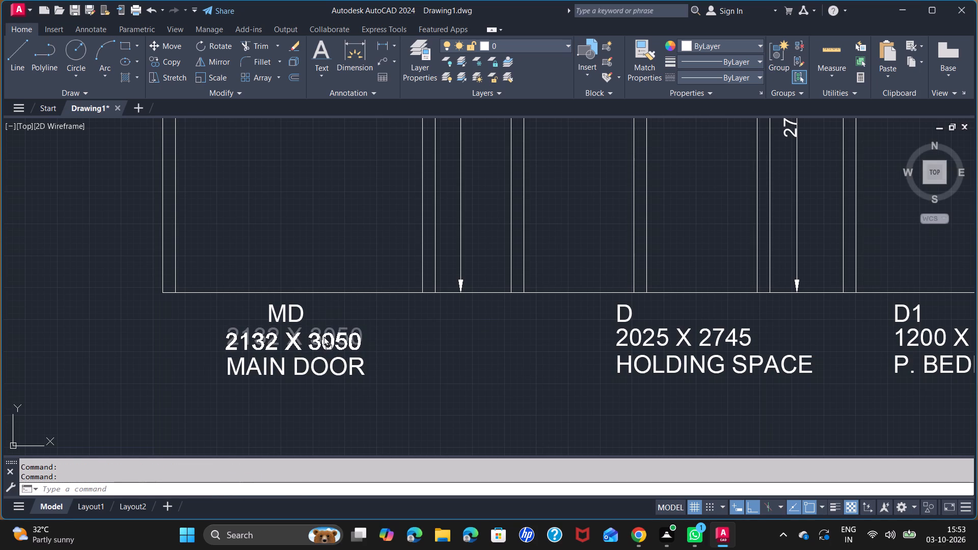
Shift the 2025 X 2745 line and the D line below the second opening sideways so they sit roughly centred on each other.
{"action": "middle_click_drag", "start_coordinate": [523, 378], "coordinate": [456, 359]}
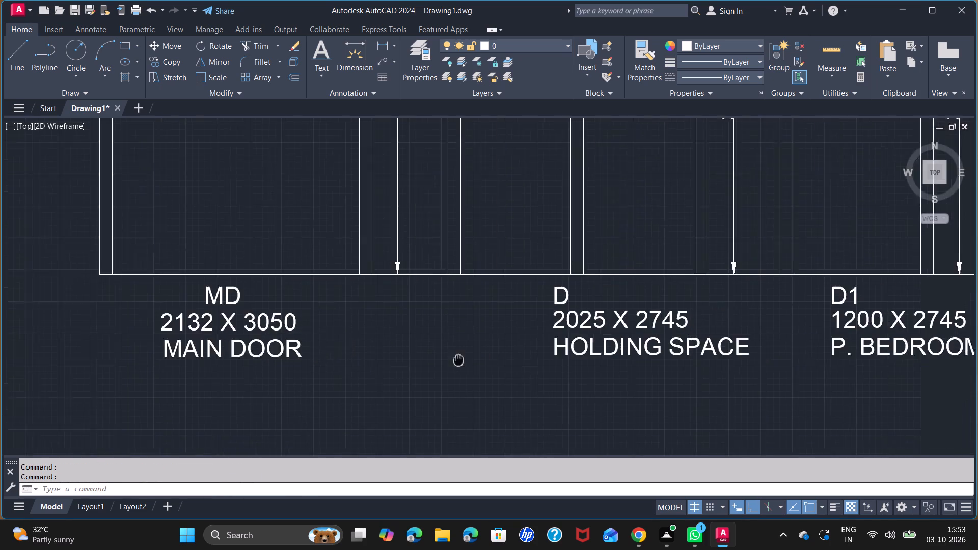
{"action": "middle_click_drag", "start_coordinate": [456, 359], "coordinate": [313, 368]}
{"action": "scroll", "coordinate": [442, 332], "scroll_direction": "up", "scroll_amount": 1}
{"action": "left_click", "coordinate": [445, 328]}
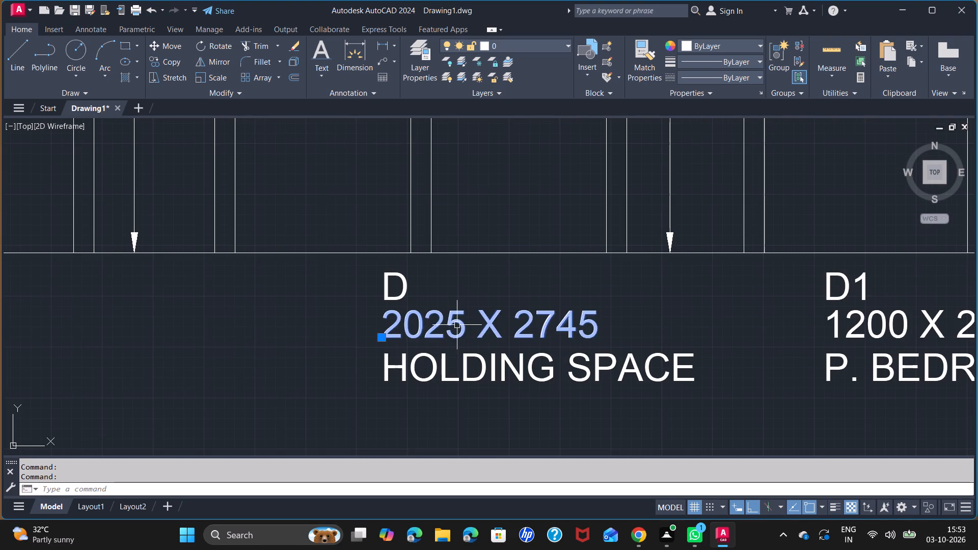
{"action": "left_click_drag", "start_coordinate": [458, 325], "coordinate": [382, 326]}
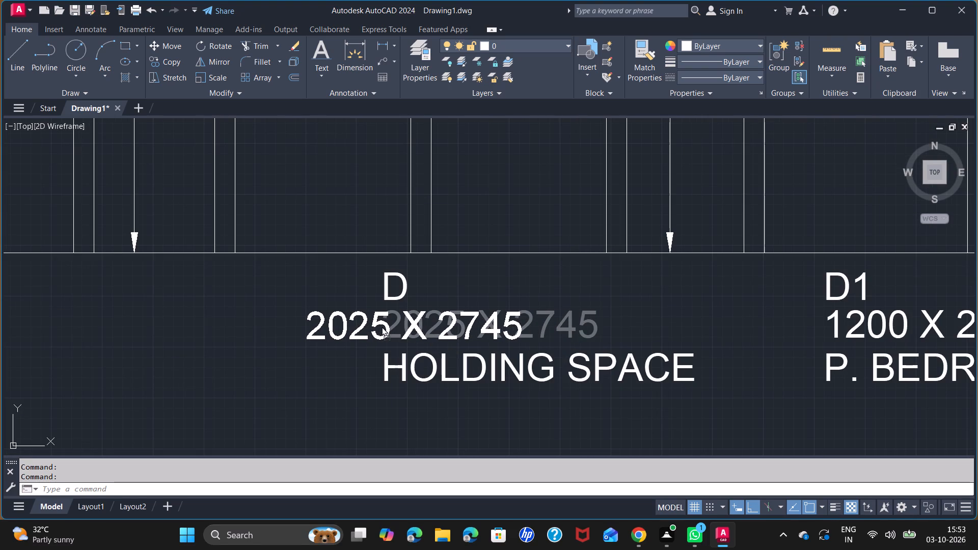
{"action": "left_click_drag", "start_coordinate": [382, 326], "coordinate": [380, 323]}
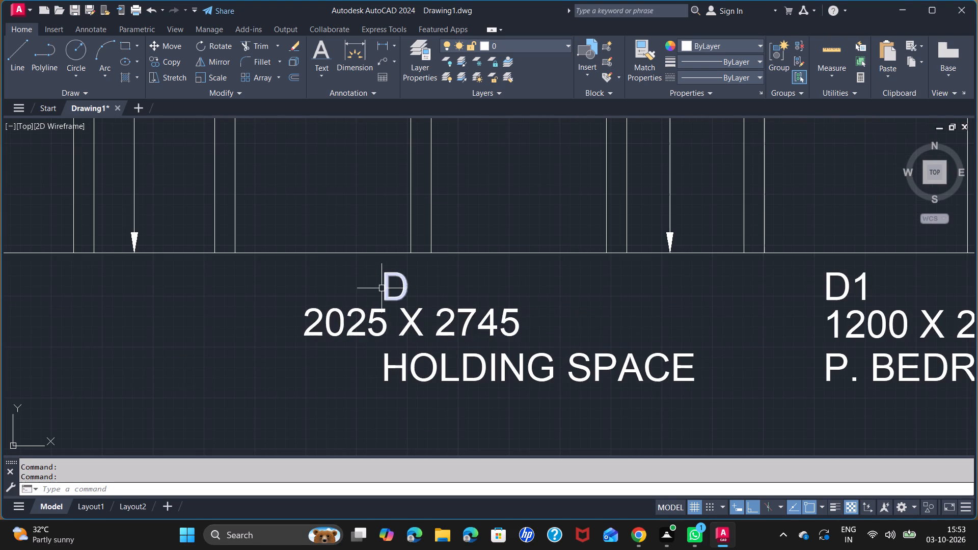
{"action": "left_click", "coordinate": [382, 286]}
{"action": "left_click_drag", "start_coordinate": [388, 286], "coordinate": [407, 286]}
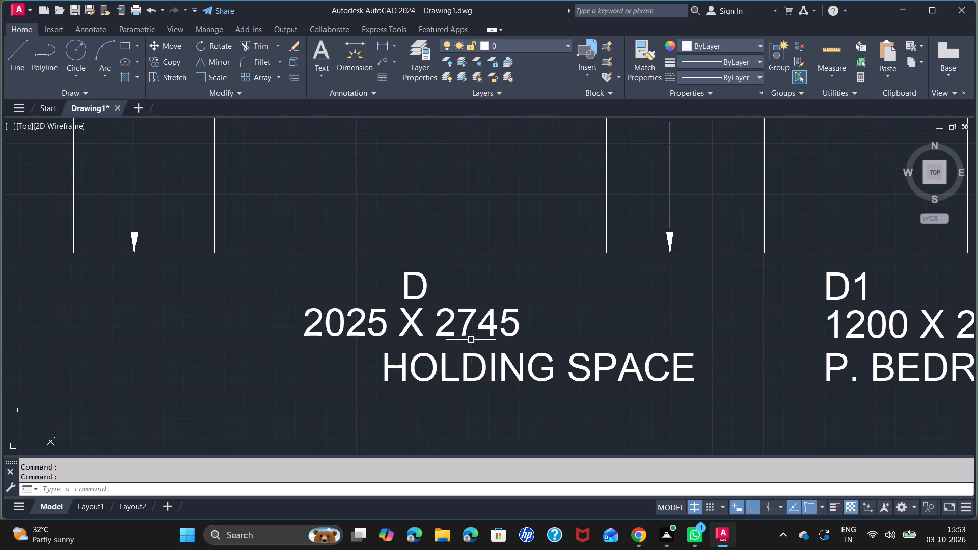
{"action": "scroll", "coordinate": [479, 365], "scroll_direction": "down", "scroll_amount": 1}
{"action": "left_click", "coordinate": [463, 341]}
{"action": "left_click_drag", "start_coordinate": [461, 341], "coordinate": [460, 341]}
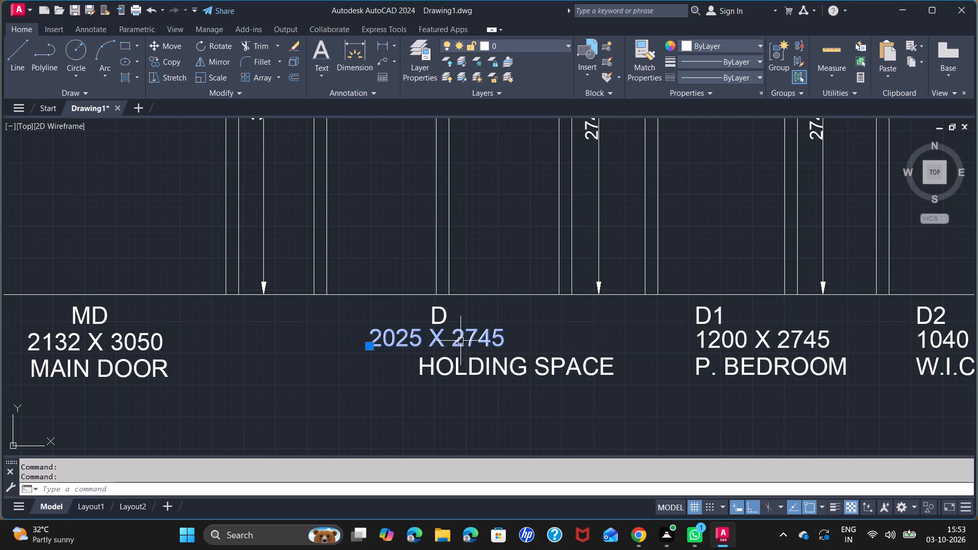
{"action": "left_click_drag", "start_coordinate": [460, 341], "coordinate": [472, 341]}
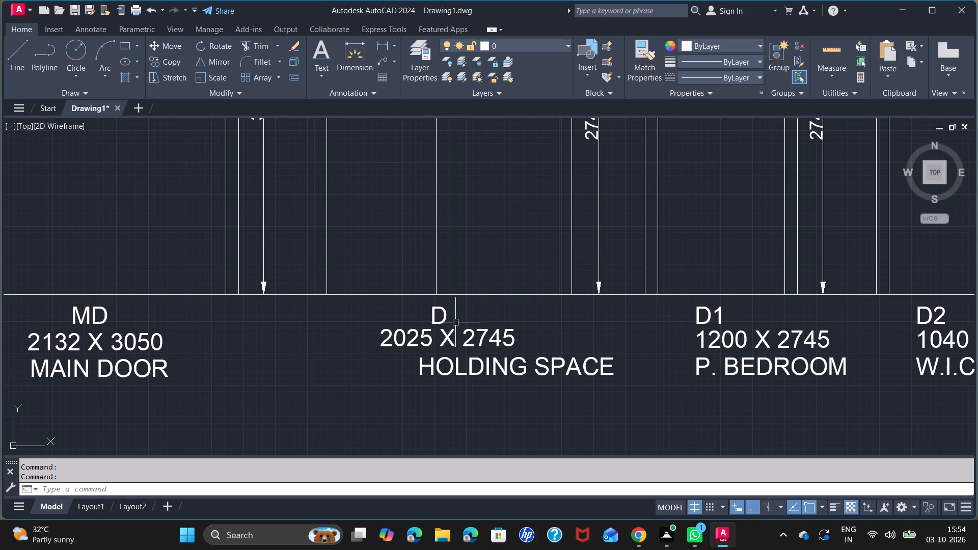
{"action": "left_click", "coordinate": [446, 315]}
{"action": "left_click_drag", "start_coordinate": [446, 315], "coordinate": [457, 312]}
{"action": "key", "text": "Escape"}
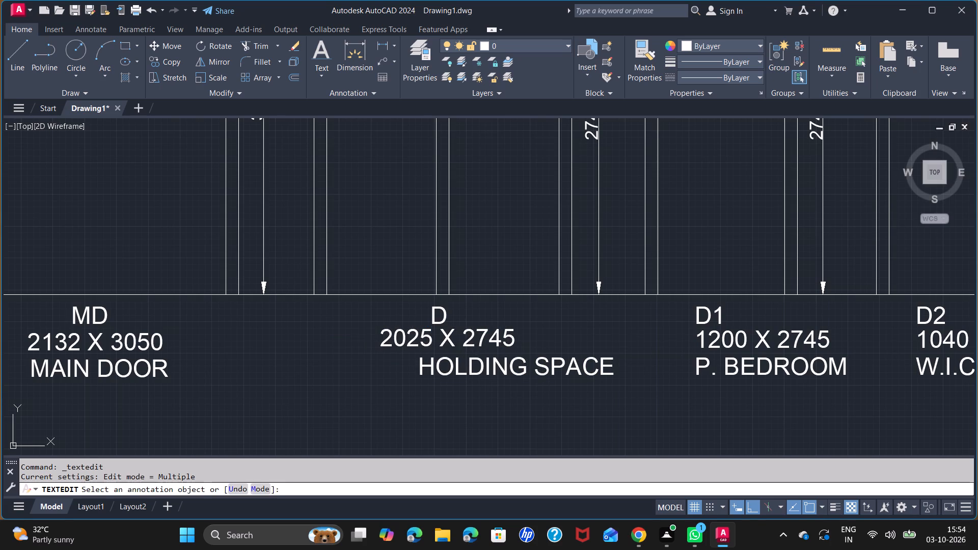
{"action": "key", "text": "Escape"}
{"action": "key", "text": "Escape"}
Nudge D sideways to centre it above 2025 X 2745 and slide HOLDING SPACE sideways to sit centred beneath them.
{"action": "left_click", "coordinate": [449, 313]}
{"action": "left_click_drag", "start_coordinate": [446, 313], "coordinate": [456, 315]}
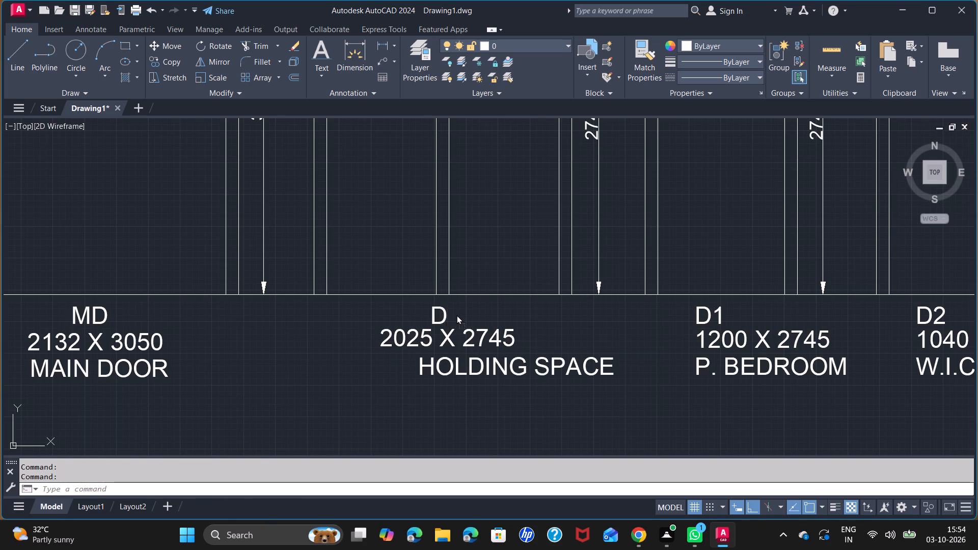
{"action": "left_click_drag", "start_coordinate": [456, 315], "coordinate": [456, 310]}
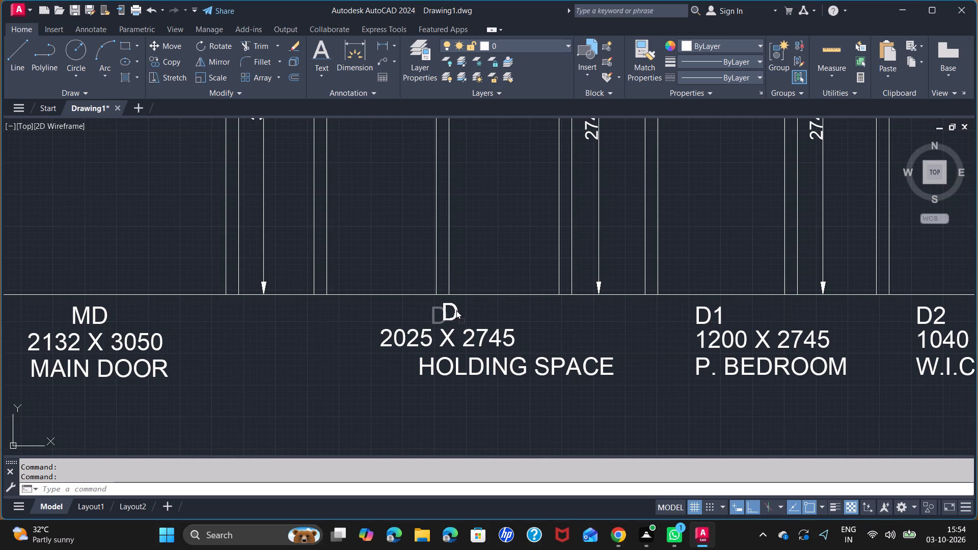
{"action": "left_click_drag", "start_coordinate": [456, 310], "coordinate": [456, 312]}
{"action": "left_click", "coordinate": [490, 368]}
{"action": "left_click_drag", "start_coordinate": [503, 368], "coordinate": [493, 368]}
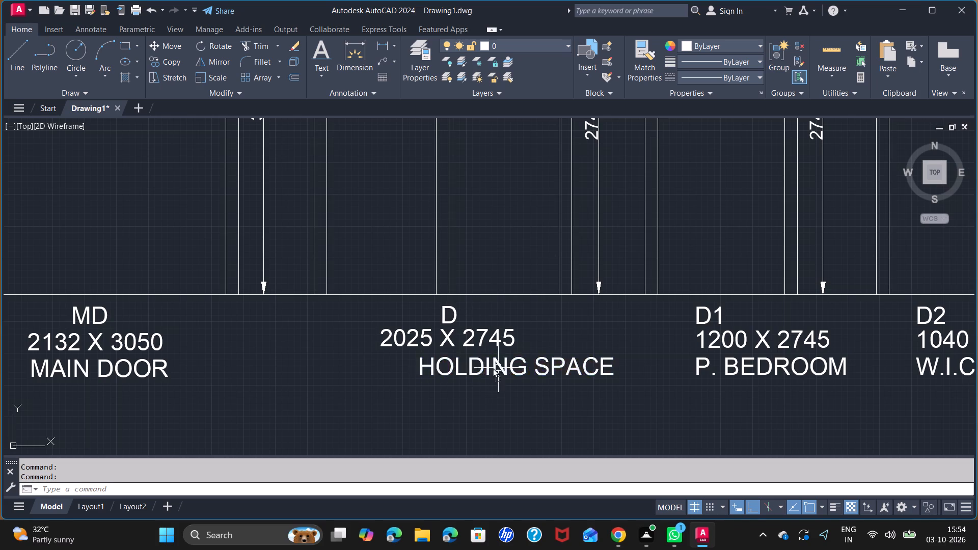
{"action": "left_click_drag", "start_coordinate": [493, 368], "coordinate": [440, 370]}
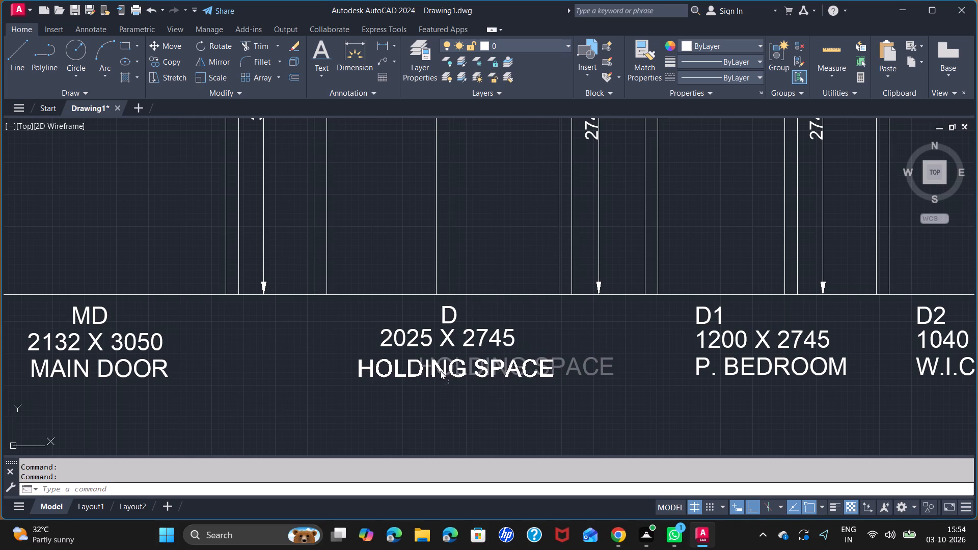
{"action": "left_click_drag", "start_coordinate": [440, 370], "coordinate": [436, 370]}
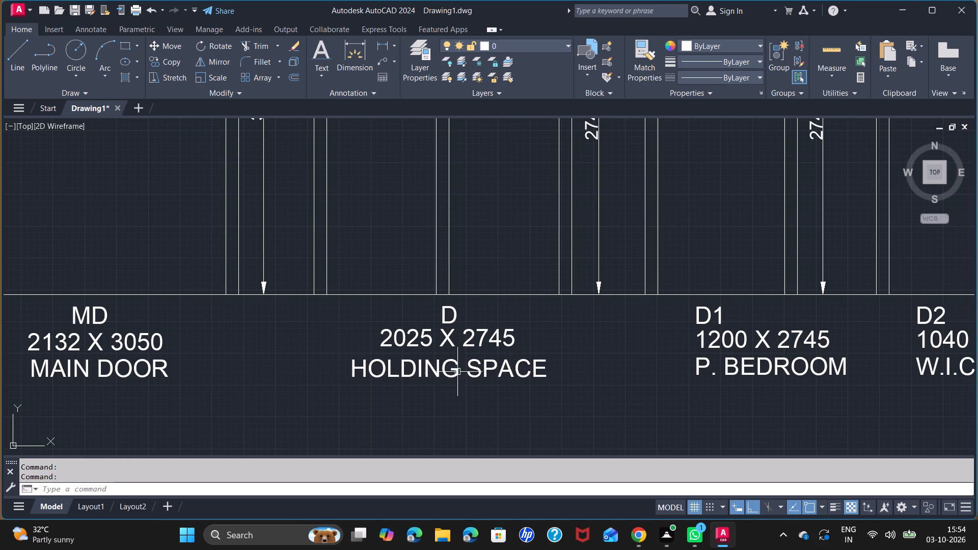
Shift the D1 line of the P. BEDROOM label slightly inward from the label's starting edge.
{"action": "scroll", "coordinate": [571, 368], "scroll_direction": "down", "scroll_amount": 2}
{"action": "middle_click_drag", "start_coordinate": [591, 365], "coordinate": [312, 354]}
{"action": "scroll", "coordinate": [363, 357], "scroll_direction": "up", "scroll_amount": 2}
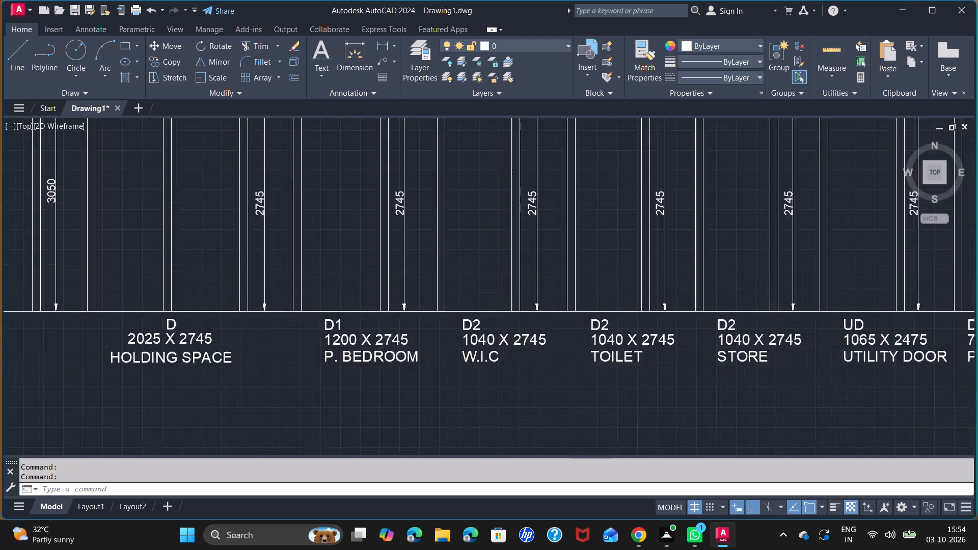
{"action": "scroll", "coordinate": [363, 357], "scroll_direction": "up", "scroll_amount": 2}
{"action": "scroll", "coordinate": [338, 313], "scroll_direction": "down", "scroll_amount": 1}
{"action": "left_click", "coordinate": [269, 265]}
{"action": "left_click_drag", "start_coordinate": [274, 261], "coordinate": [272, 260]}
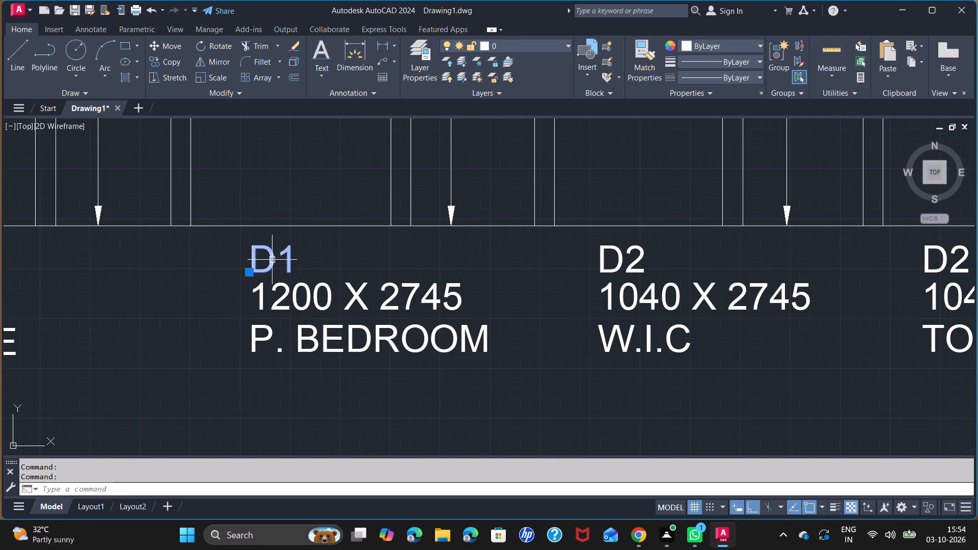
{"action": "left_click_drag", "start_coordinate": [272, 260], "coordinate": [292, 263]}
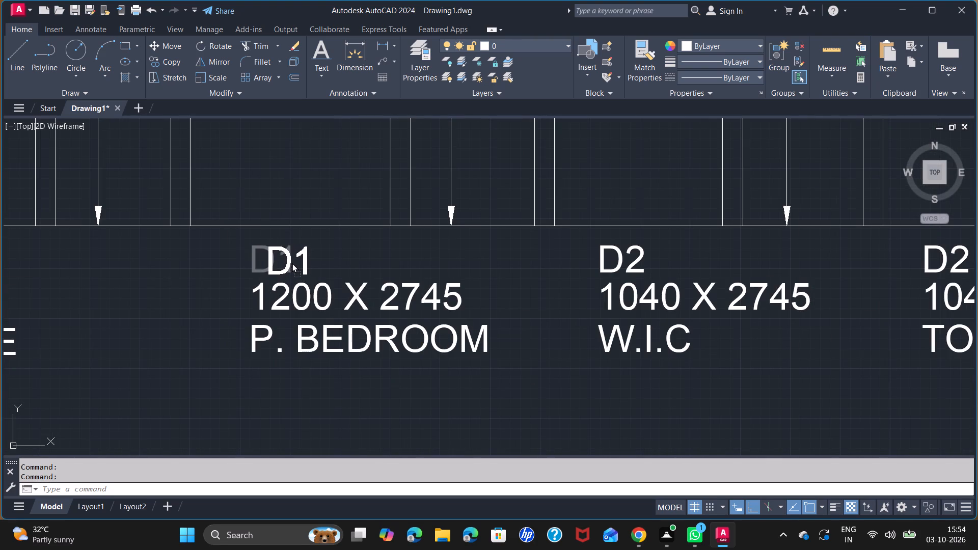
{"action": "left_click_drag", "start_coordinate": [292, 263], "coordinate": [293, 263]}
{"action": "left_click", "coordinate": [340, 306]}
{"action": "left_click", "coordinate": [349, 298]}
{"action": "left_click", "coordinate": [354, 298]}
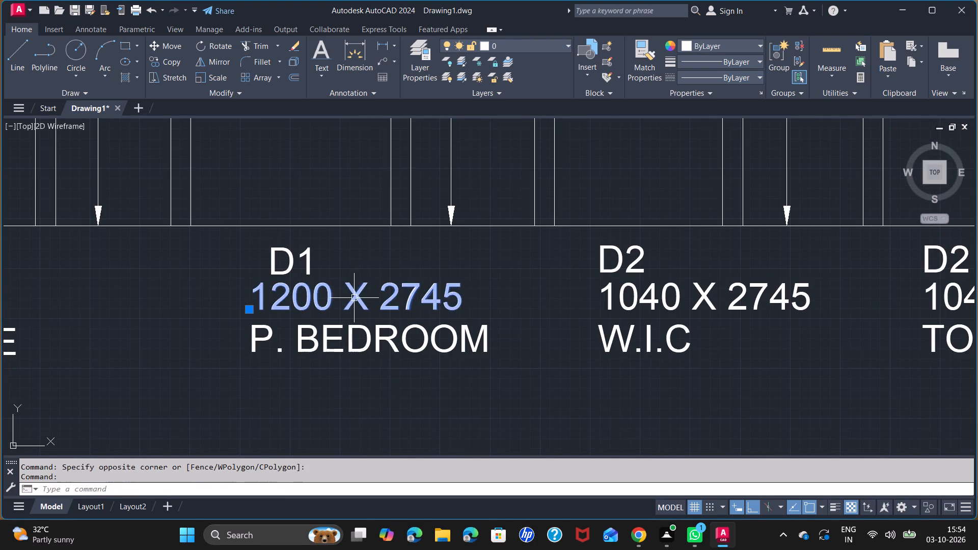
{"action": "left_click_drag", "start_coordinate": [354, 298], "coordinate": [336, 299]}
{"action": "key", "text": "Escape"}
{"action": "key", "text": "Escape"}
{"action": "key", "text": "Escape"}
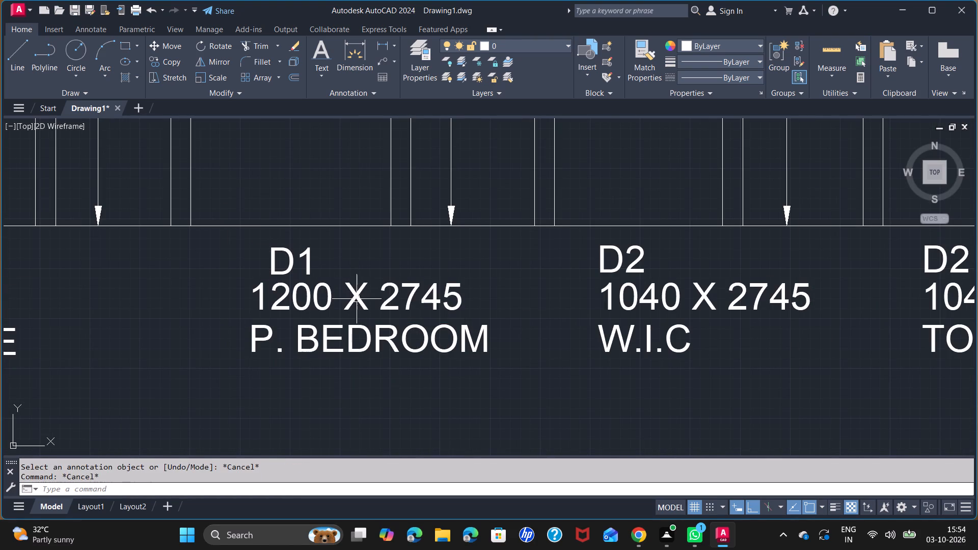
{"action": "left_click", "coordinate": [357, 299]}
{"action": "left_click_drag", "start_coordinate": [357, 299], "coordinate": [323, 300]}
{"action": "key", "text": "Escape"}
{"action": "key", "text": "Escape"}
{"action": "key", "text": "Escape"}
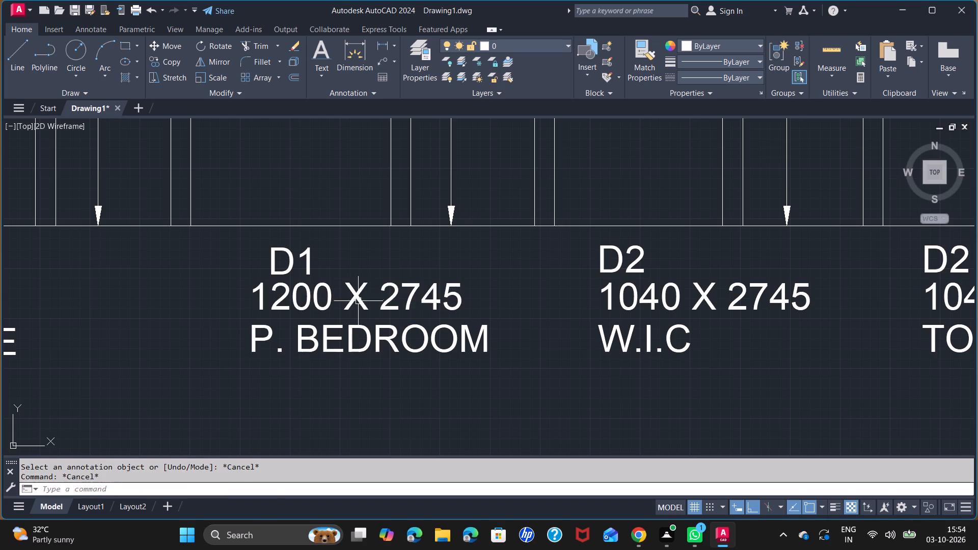
Shift the 1200 X 2745 and P. BEDROOM lines sideways so they sit roughly centred beneath D1.
{"action": "left_click_drag", "start_coordinate": [359, 295], "coordinate": [342, 301]}
{"action": "left_click_drag", "start_coordinate": [352, 296], "coordinate": [306, 301]}
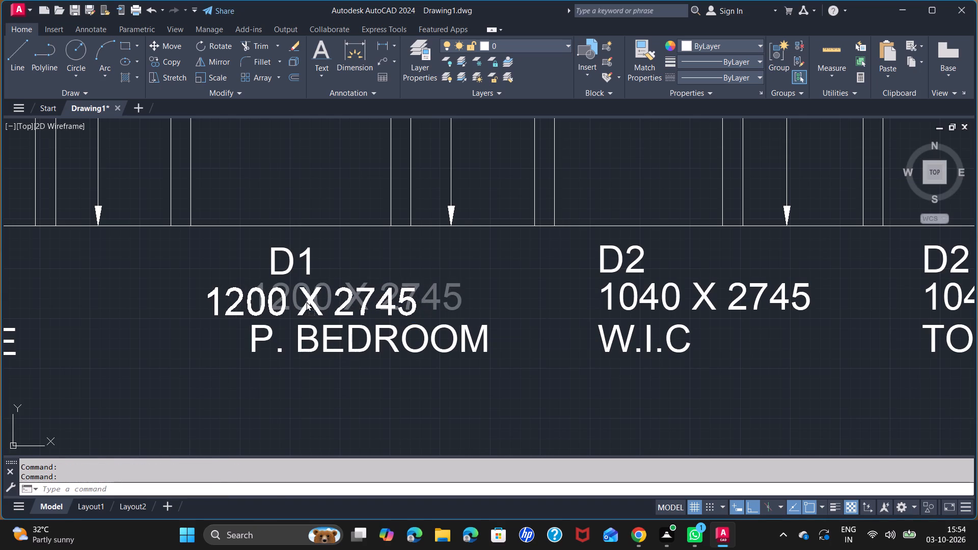
{"action": "left_click_drag", "start_coordinate": [306, 301], "coordinate": [285, 296]}
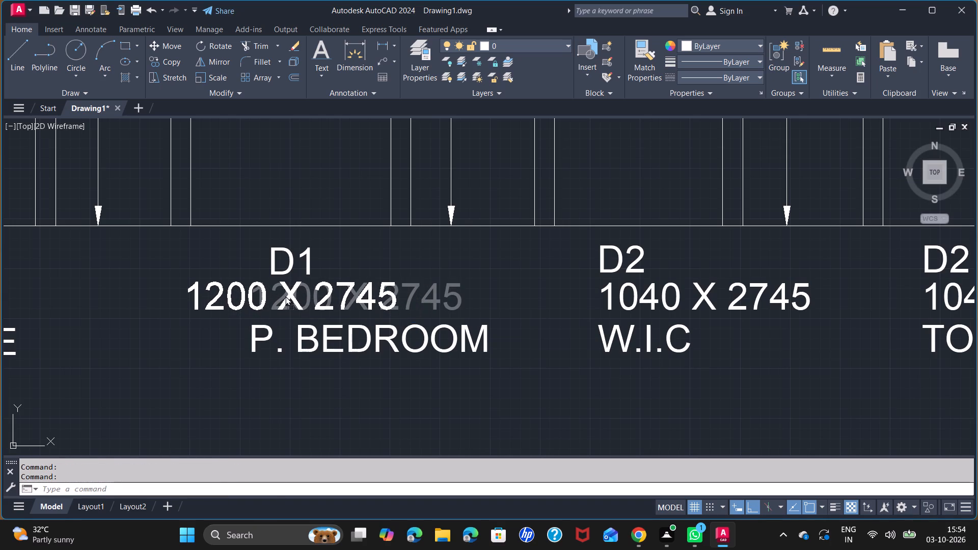
{"action": "left_click_drag", "start_coordinate": [285, 296], "coordinate": [284, 295]}
{"action": "left_click", "coordinate": [339, 335]}
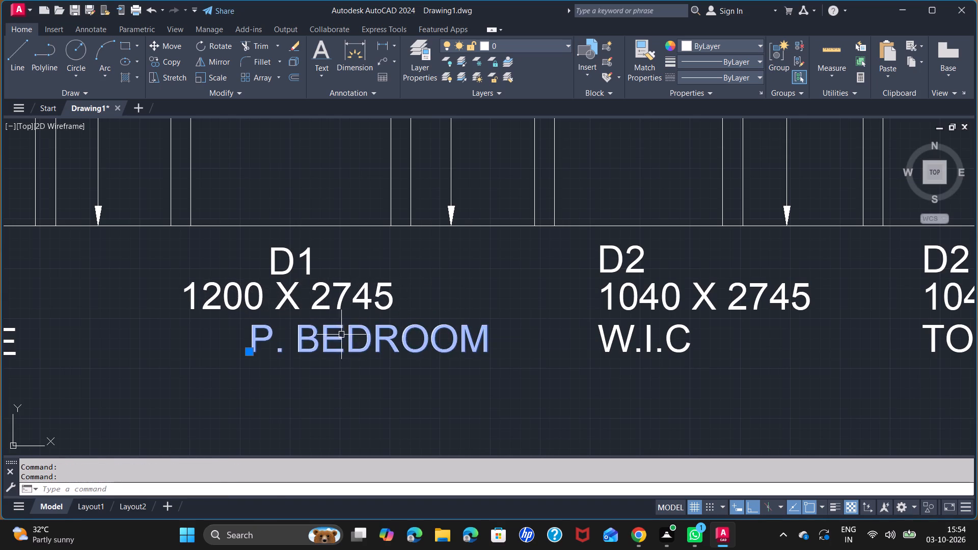
{"action": "left_click_drag", "start_coordinate": [352, 337], "coordinate": [282, 337]}
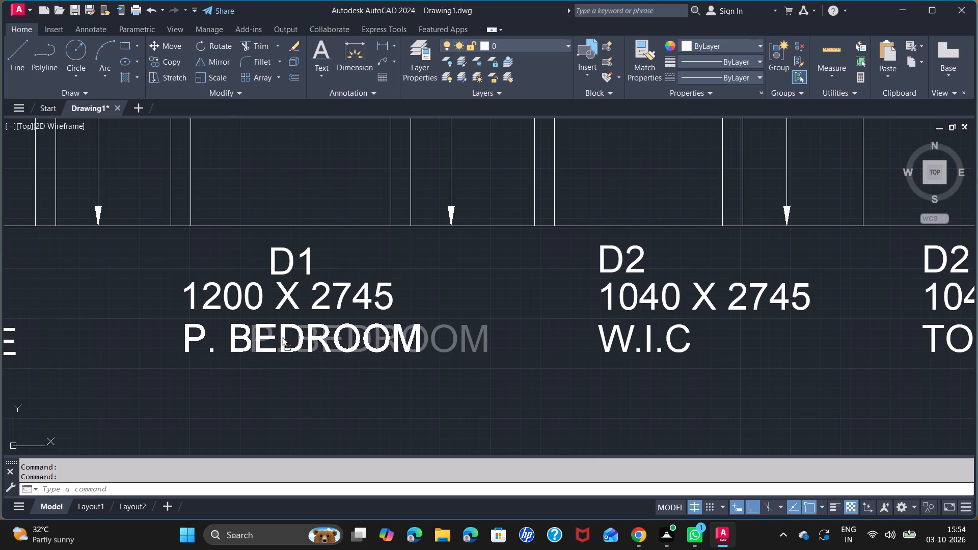
{"action": "left_click_drag", "start_coordinate": [282, 337], "coordinate": [273, 334]}
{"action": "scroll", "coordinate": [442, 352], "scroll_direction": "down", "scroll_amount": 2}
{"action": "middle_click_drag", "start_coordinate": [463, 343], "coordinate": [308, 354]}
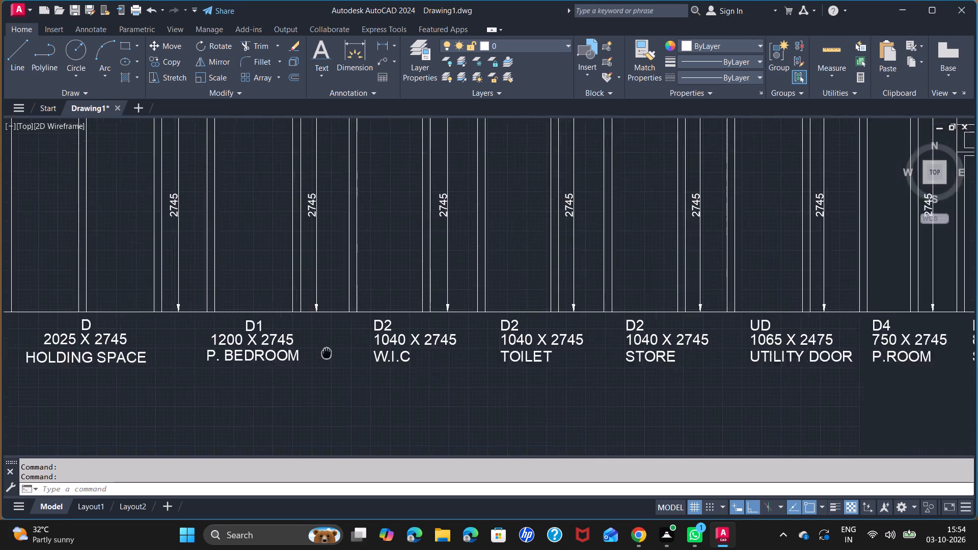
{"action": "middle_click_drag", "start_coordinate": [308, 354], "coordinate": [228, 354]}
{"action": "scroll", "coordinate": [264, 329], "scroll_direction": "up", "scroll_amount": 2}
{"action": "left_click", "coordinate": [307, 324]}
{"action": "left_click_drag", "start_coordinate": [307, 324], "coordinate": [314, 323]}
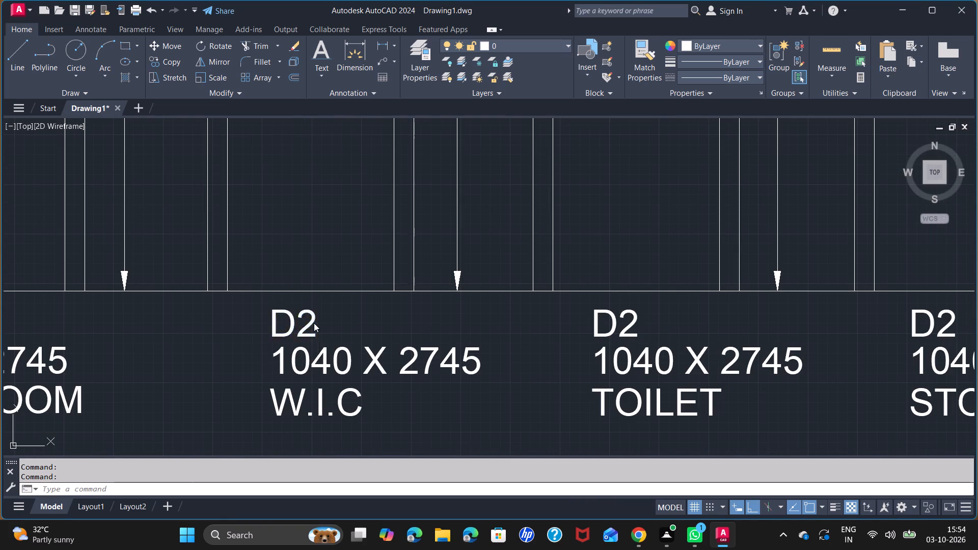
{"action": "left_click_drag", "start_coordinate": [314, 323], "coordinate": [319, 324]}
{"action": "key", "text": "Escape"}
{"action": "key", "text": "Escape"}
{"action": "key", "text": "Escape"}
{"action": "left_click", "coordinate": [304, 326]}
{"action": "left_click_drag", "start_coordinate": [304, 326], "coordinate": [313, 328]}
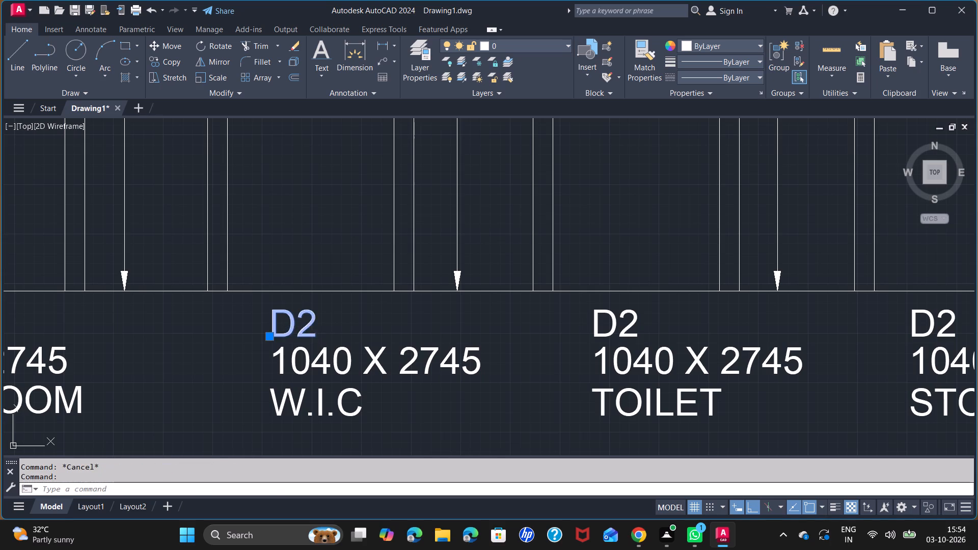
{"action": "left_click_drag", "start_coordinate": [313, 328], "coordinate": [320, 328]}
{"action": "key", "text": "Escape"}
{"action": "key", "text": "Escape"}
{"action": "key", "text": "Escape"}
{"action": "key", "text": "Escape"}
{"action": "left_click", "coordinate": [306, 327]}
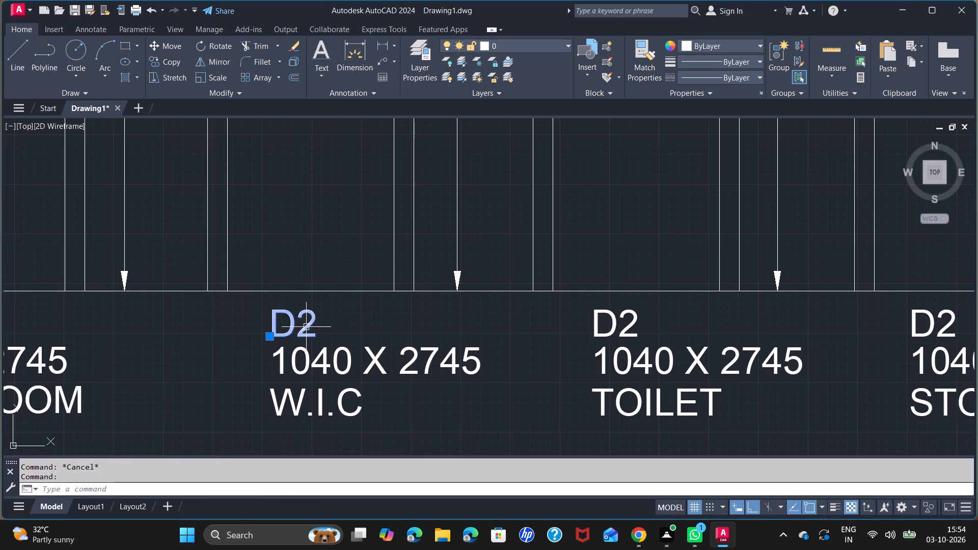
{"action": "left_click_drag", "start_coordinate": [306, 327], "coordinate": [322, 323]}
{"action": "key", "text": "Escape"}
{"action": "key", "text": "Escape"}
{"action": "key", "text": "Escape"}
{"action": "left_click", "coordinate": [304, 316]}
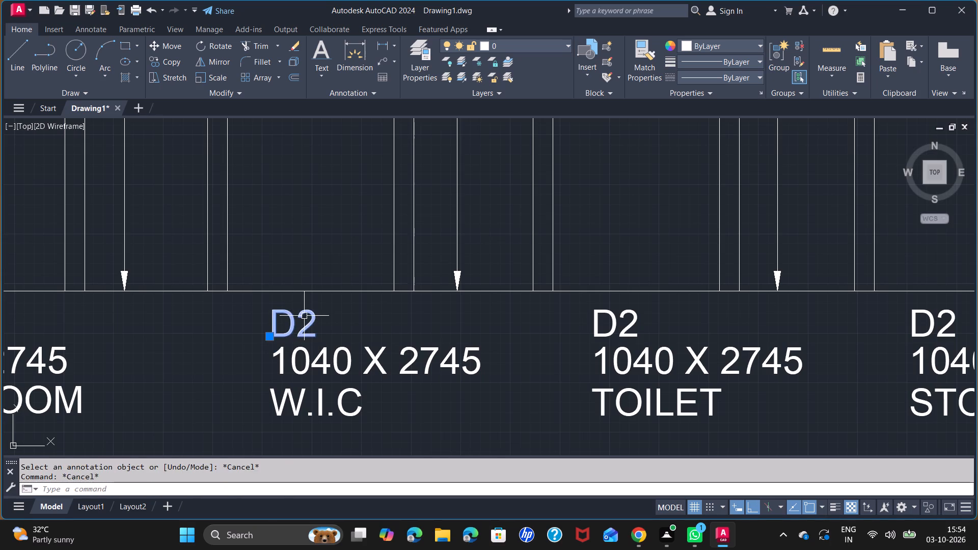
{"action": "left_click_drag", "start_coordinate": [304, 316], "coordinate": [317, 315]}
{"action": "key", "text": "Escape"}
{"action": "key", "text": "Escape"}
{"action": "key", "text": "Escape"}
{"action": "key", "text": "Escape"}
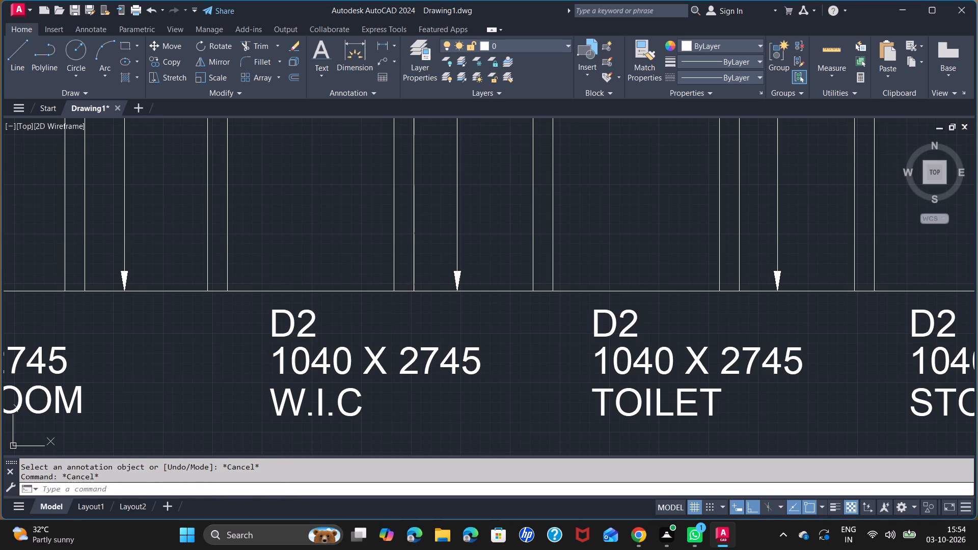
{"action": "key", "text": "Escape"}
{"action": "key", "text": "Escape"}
Shift the D2 line of the W.I.C label slightly sideways so it sits roughly centred above W.I.C.
{"action": "left_click", "coordinate": [312, 328]}
{"action": "left_click_drag", "start_coordinate": [309, 320], "coordinate": [327, 320]}
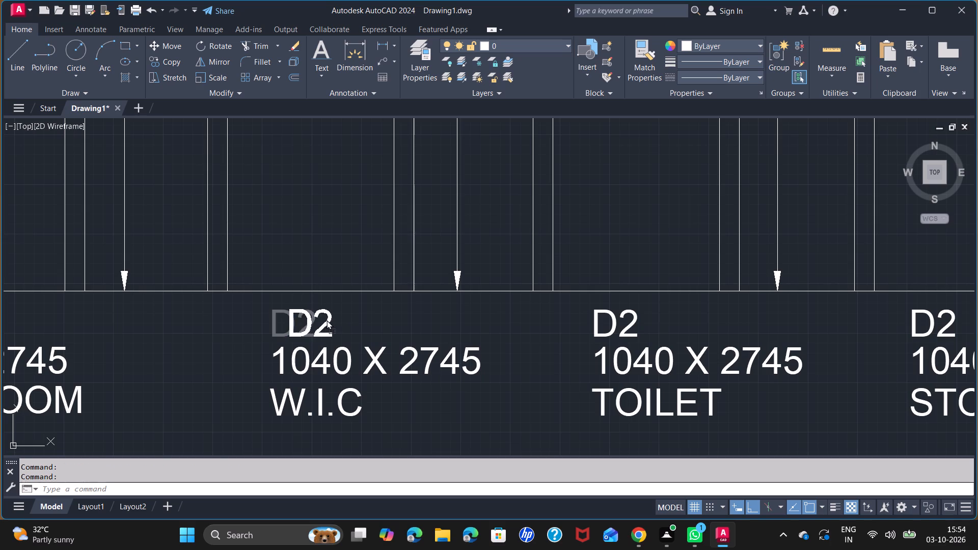
{"action": "left_click_drag", "start_coordinate": [327, 320], "coordinate": [328, 318]}
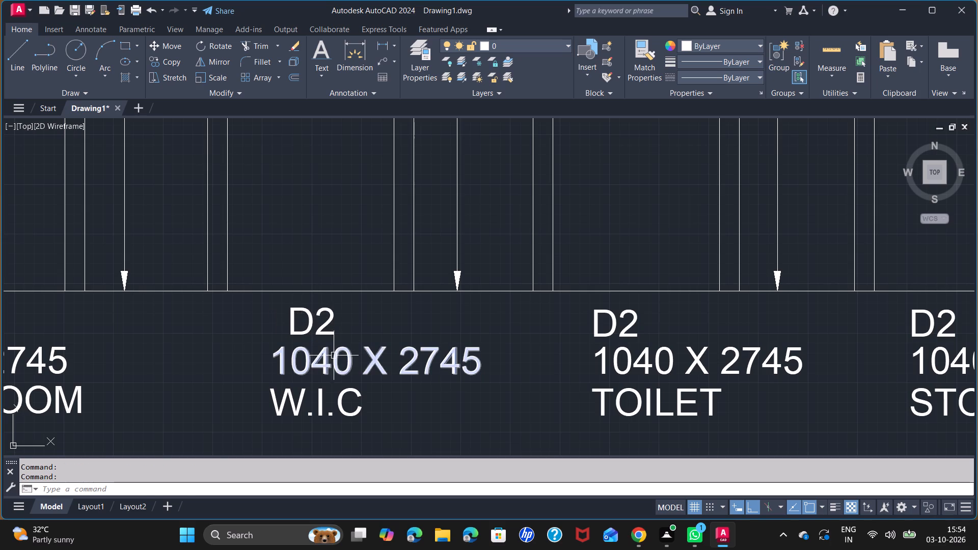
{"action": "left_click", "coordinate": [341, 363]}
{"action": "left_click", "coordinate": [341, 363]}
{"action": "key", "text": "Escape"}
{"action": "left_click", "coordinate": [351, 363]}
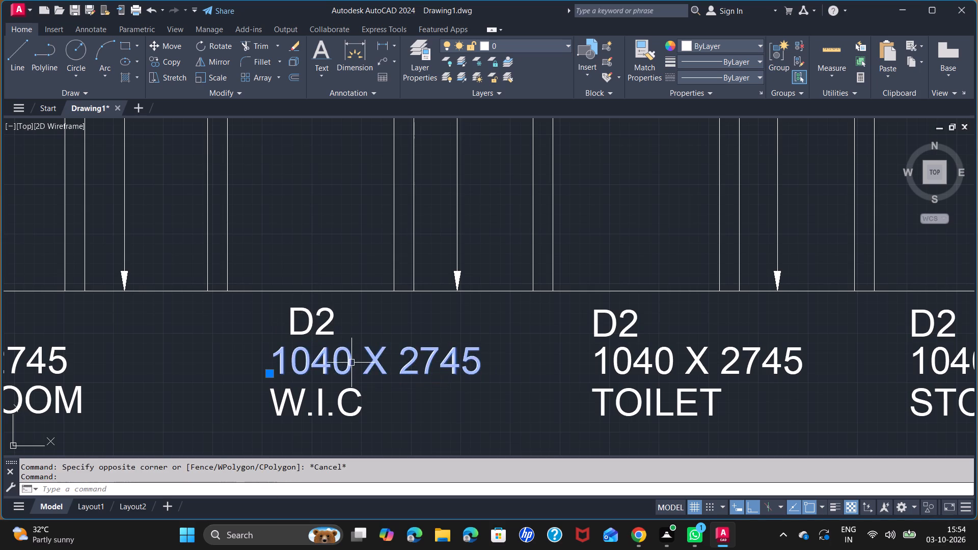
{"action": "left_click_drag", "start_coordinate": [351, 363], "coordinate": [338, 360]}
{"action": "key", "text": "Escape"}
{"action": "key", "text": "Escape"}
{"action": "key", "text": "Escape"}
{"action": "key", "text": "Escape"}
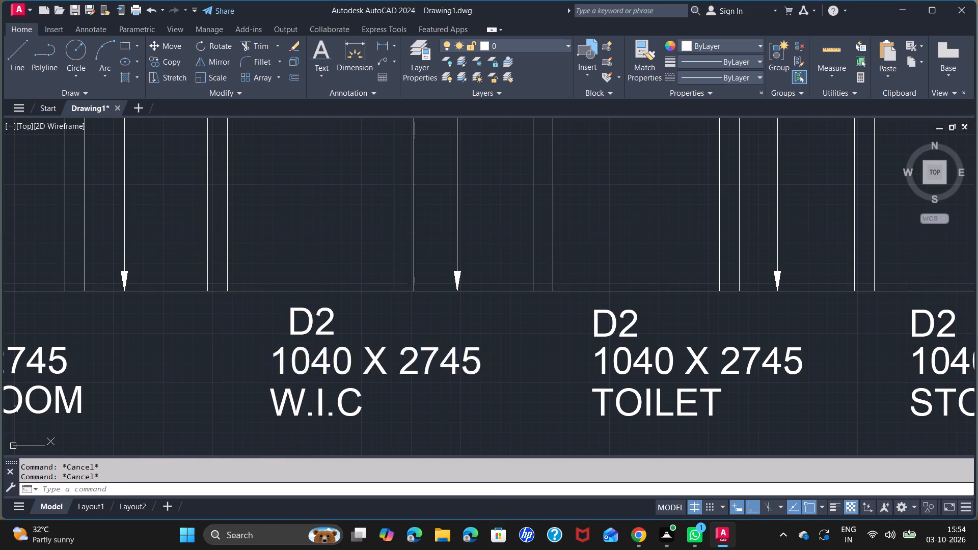
Shift the 1040 X 2745 line of the W.I.C label sideways and slightly up to centre it beneath D2.
{"action": "left_click", "coordinate": [349, 364]}
{"action": "left_click_drag", "start_coordinate": [350, 362], "coordinate": [303, 355]}
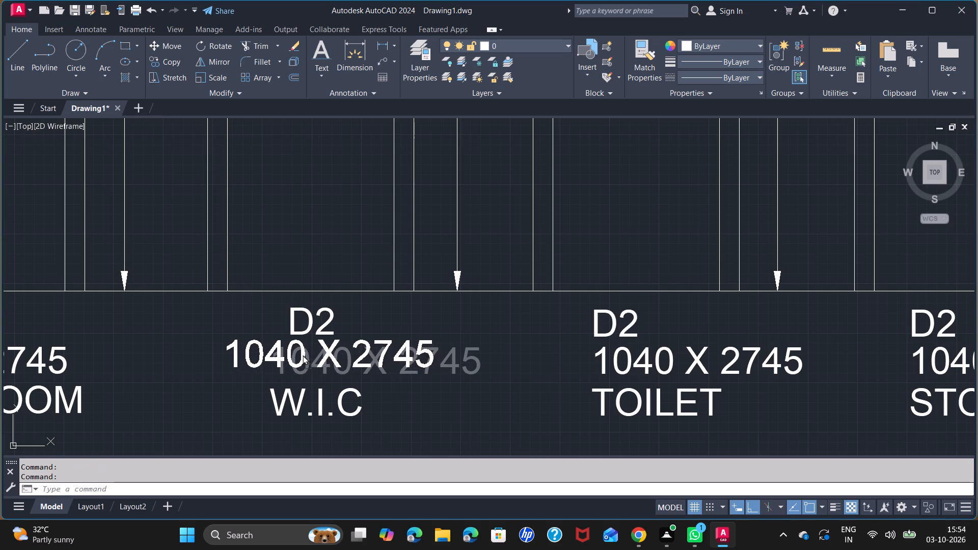
{"action": "left_click_drag", "start_coordinate": [303, 355], "coordinate": [290, 355]}
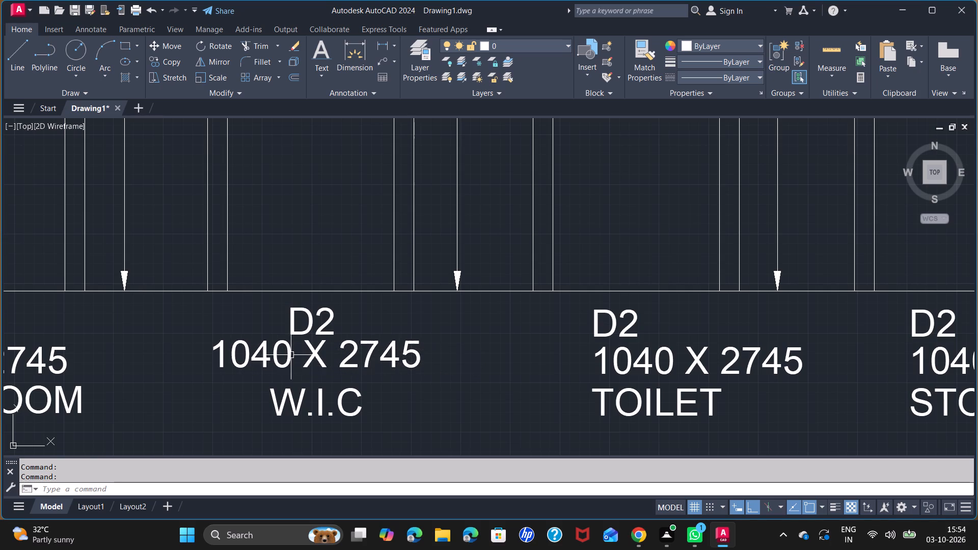
Lower the 1040 X 2745 line of the W.I.C label slightly so it sits evenly between D2 and W.I.C.
{"action": "left_click", "coordinate": [335, 401]}
{"action": "key", "text": "Escape"}
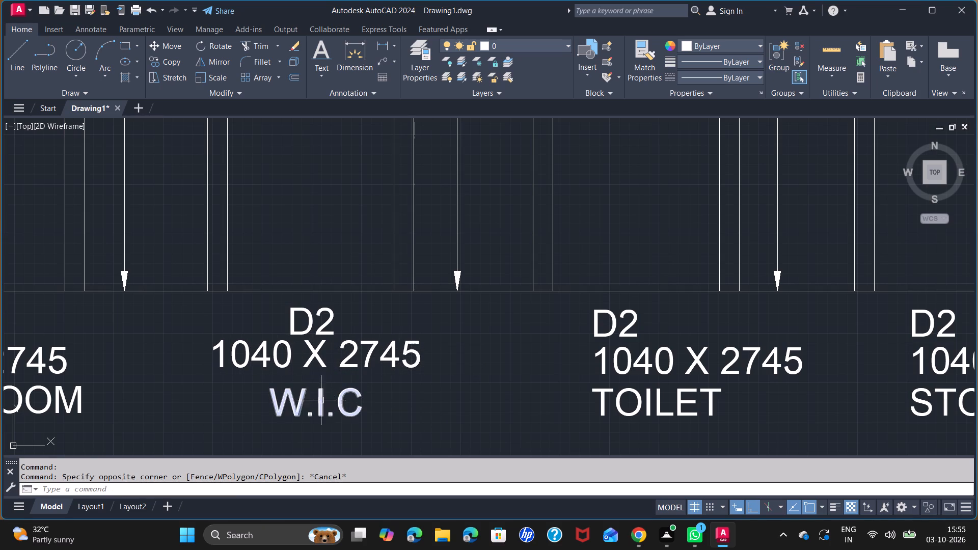
{"action": "left_click", "coordinate": [317, 355]}
{"action": "left_click_drag", "start_coordinate": [317, 353], "coordinate": [318, 362]}
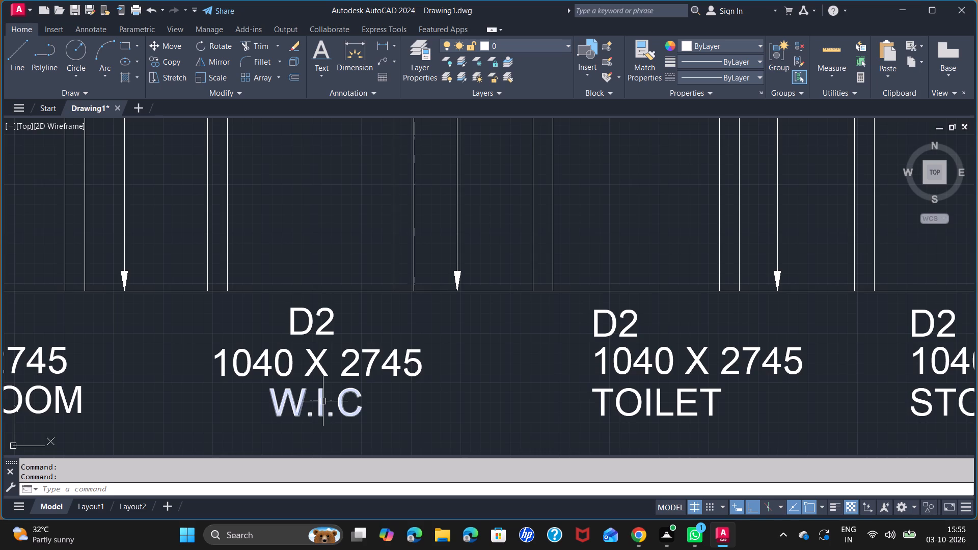
Shift the D2 line of the TOILET label slightly inward from the label's starting edge.
{"action": "scroll", "coordinate": [327, 403], "scroll_direction": "down", "scroll_amount": 1}
{"action": "middle_click_drag", "start_coordinate": [419, 415], "coordinate": [307, 395]}
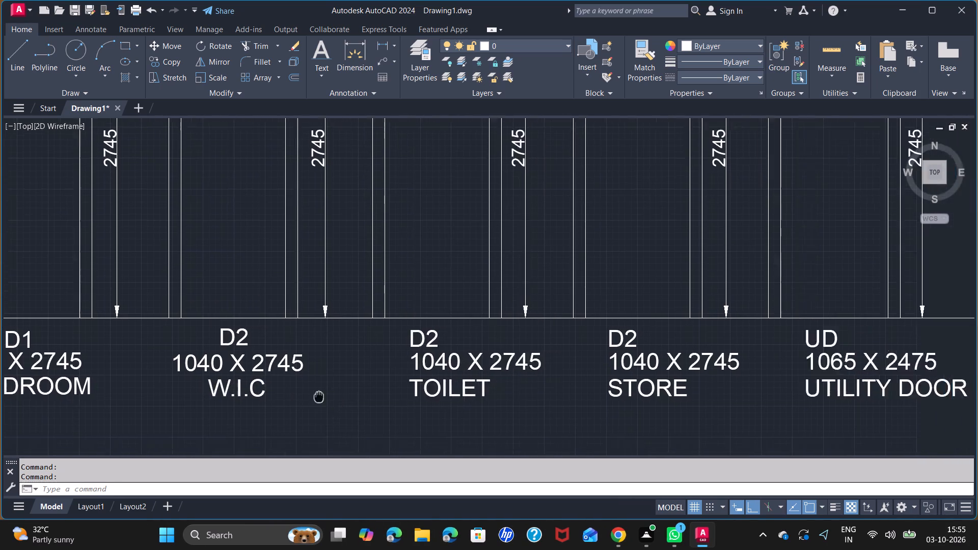
{"action": "middle_click_drag", "start_coordinate": [307, 395], "coordinate": [231, 393]}
{"action": "scroll", "coordinate": [327, 336], "scroll_direction": "up", "scroll_amount": 1}
{"action": "left_click", "coordinate": [328, 333]}
{"action": "left_click_drag", "start_coordinate": [328, 333], "coordinate": [333, 333]}
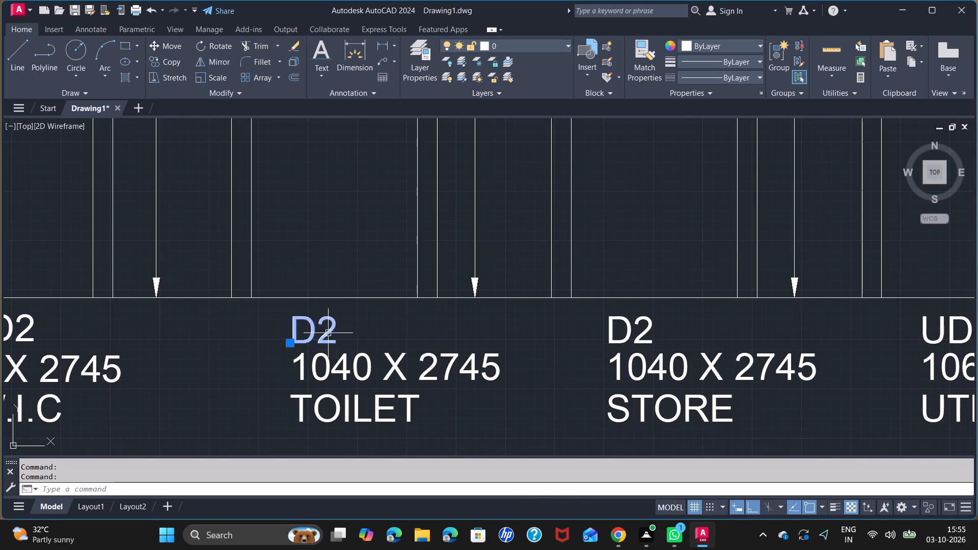
{"action": "left_click_drag", "start_coordinate": [333, 333], "coordinate": [342, 333]}
{"action": "key", "text": "Escape"}
{"action": "key", "text": "Escape"}
{"action": "key", "text": "Escape"}
{"action": "left_click", "coordinate": [325, 335]}
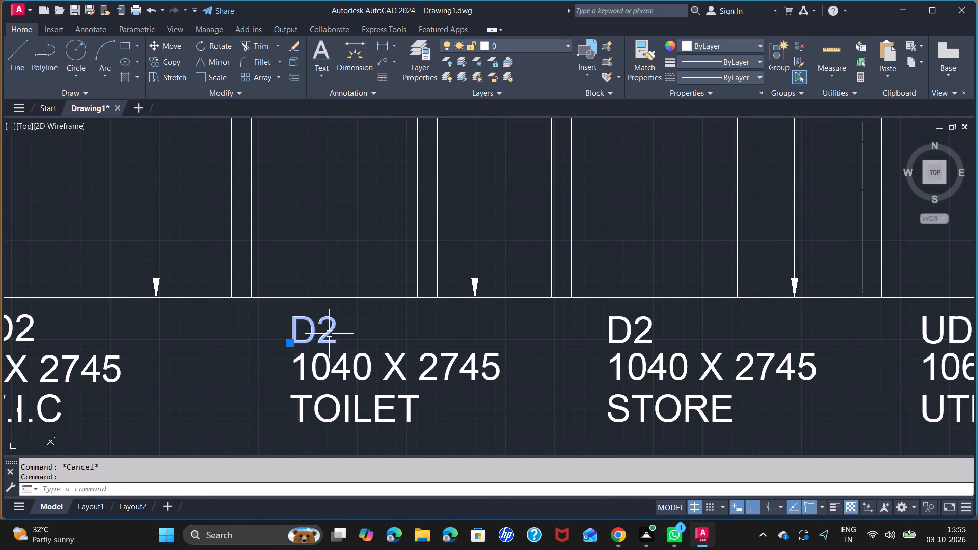
{"action": "left_click_drag", "start_coordinate": [329, 334], "coordinate": [353, 332]}
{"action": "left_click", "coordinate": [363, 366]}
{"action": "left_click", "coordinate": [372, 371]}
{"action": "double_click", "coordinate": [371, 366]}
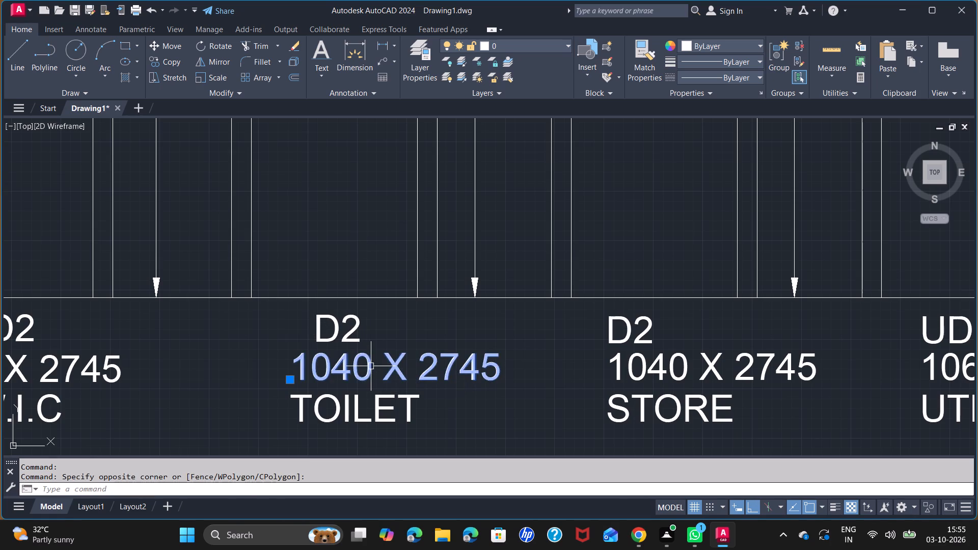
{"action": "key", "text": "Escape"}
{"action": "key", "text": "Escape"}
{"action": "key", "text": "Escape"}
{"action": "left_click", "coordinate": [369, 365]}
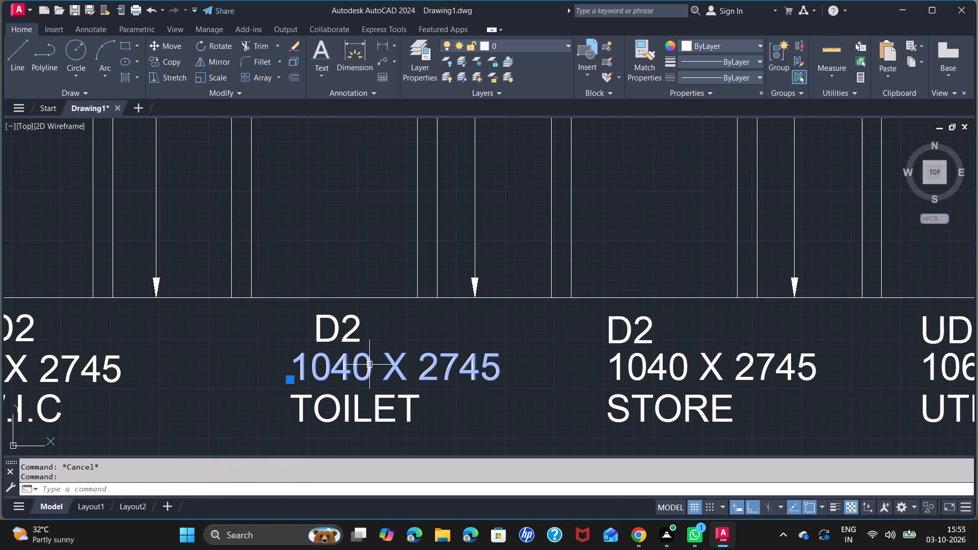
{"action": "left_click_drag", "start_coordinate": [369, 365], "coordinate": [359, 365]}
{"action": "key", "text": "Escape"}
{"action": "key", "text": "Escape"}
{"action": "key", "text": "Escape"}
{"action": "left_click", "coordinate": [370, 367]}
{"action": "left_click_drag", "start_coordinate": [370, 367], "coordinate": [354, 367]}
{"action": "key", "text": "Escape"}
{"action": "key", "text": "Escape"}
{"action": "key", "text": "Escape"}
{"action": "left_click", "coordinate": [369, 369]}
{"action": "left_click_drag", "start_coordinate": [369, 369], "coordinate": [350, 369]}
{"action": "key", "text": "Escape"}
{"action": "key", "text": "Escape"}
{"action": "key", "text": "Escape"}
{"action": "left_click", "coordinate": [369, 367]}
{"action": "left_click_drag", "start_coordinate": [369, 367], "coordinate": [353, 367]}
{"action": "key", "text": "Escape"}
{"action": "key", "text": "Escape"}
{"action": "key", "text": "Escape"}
Shift the 1040 X 2745 line of the TOILET label sideways and slightly down to centre it beneath D2.
{"action": "left_click_drag", "start_coordinate": [370, 367], "coordinate": [359, 368]}
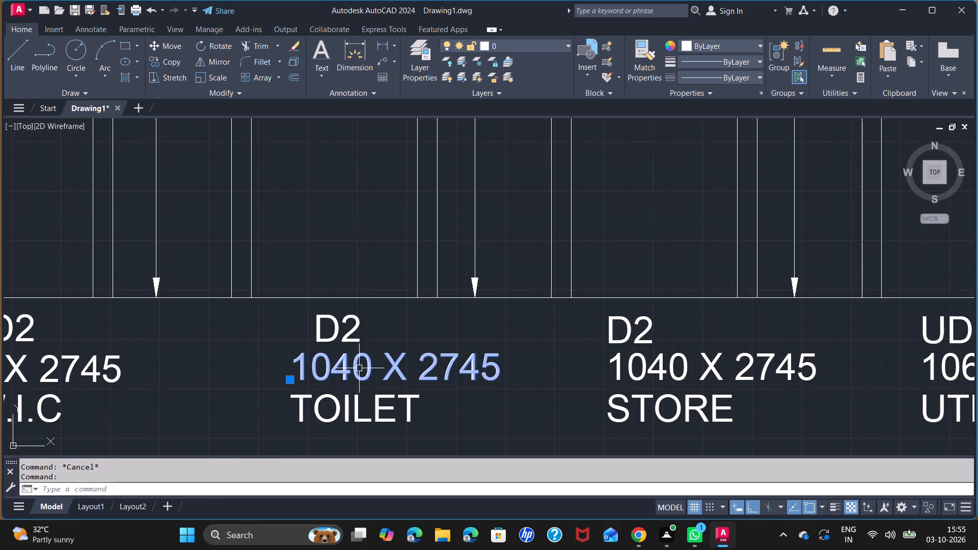
{"action": "left_click_drag", "start_coordinate": [359, 368], "coordinate": [358, 368]}
{"action": "left_click_drag", "start_coordinate": [372, 367], "coordinate": [332, 366]}
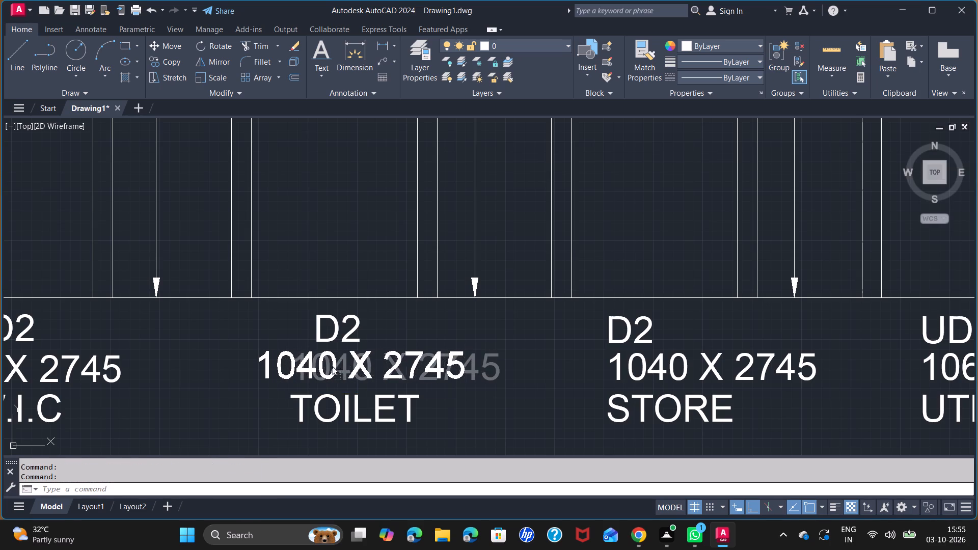
{"action": "left_click_drag", "start_coordinate": [332, 366], "coordinate": [316, 364]}
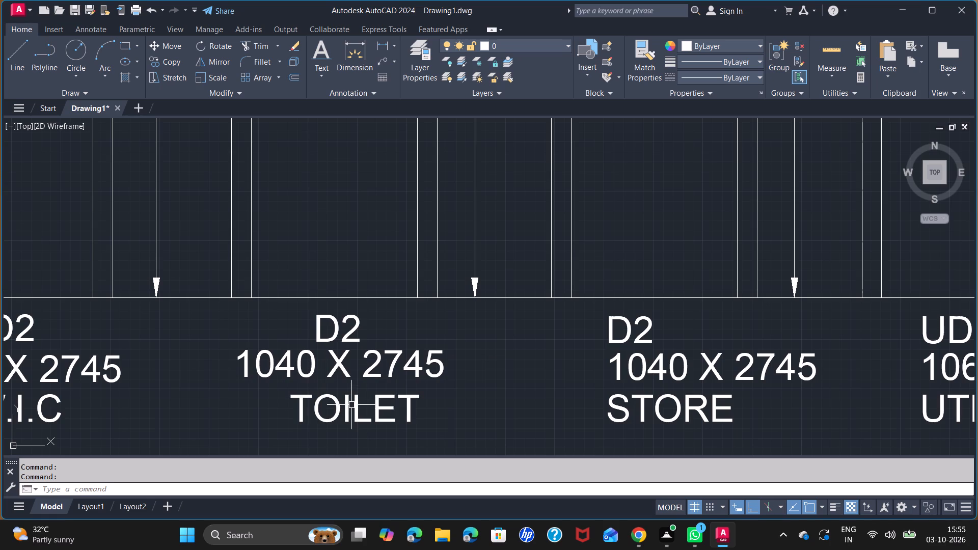
{"action": "left_click_drag", "start_coordinate": [339, 360], "coordinate": [340, 366]}
{"action": "left_click_drag", "start_coordinate": [340, 366], "coordinate": [342, 372]}
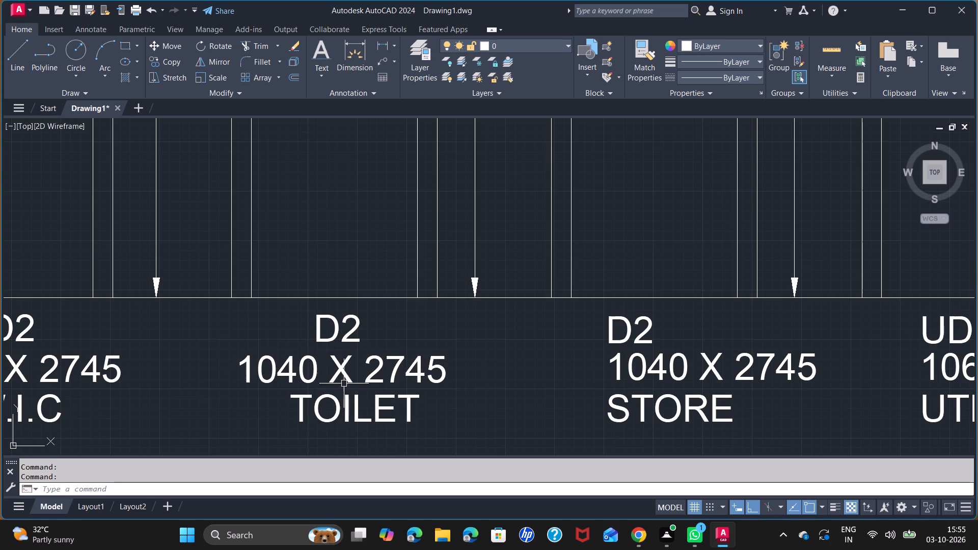
Shift the TOILET line slightly sideways so it sits roughly centred beneath 1040 X 2745.
{"action": "left_click", "coordinate": [351, 405]}
{"action": "left_click_drag", "start_coordinate": [355, 407], "coordinate": [351, 408]}
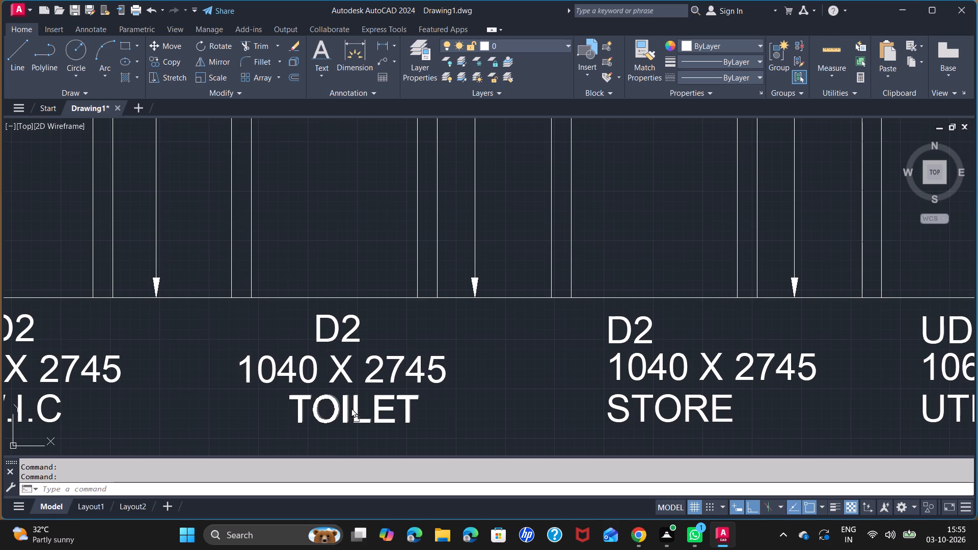
{"action": "left_click_drag", "start_coordinate": [351, 408], "coordinate": [341, 409]}
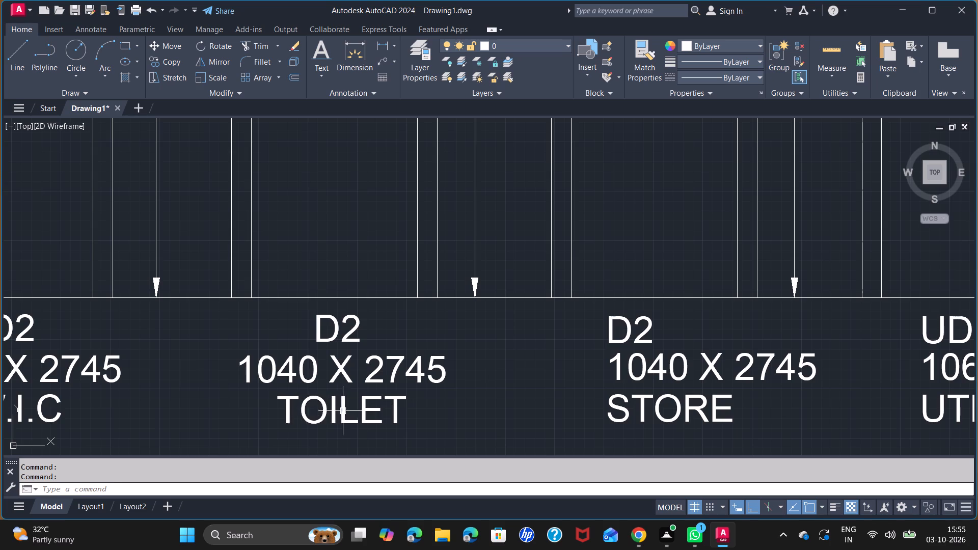
Shift the D2 line of the STORE label slightly inward from the label's starting edge.
{"action": "scroll", "coordinate": [463, 406], "scroll_direction": "down", "scroll_amount": 1}
{"action": "middle_click_drag", "start_coordinate": [493, 388], "coordinate": [215, 384]}
{"action": "scroll", "coordinate": [304, 363], "scroll_direction": "up", "scroll_amount": 1}
{"action": "left_click", "coordinate": [298, 352]}
{"action": "left_click_drag", "start_coordinate": [295, 349], "coordinate": [312, 347]}
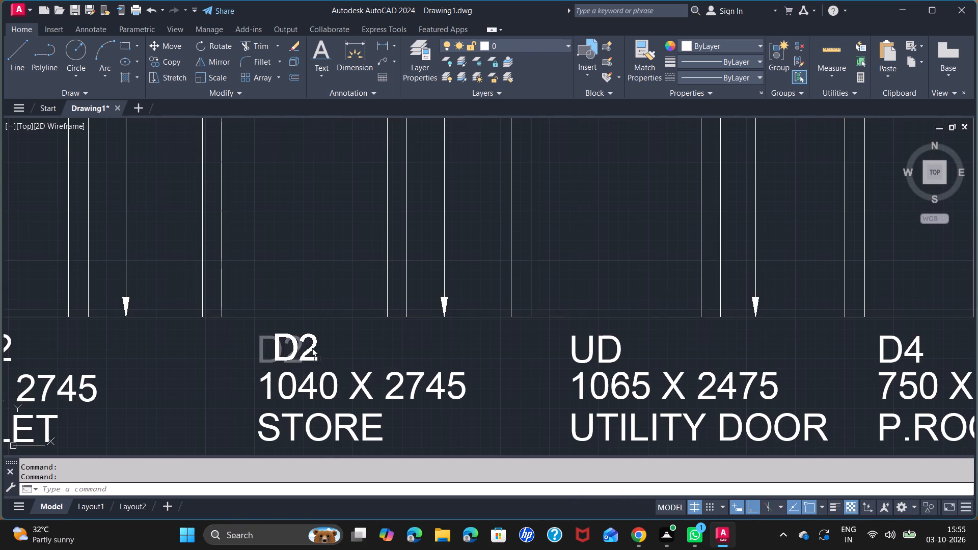
{"action": "left_click_drag", "start_coordinate": [312, 347], "coordinate": [314, 350]}
Shift the 1040 X 2745 line of the STORE label sideways to centre it beneath D2.
{"action": "left_click", "coordinate": [330, 391]}
{"action": "left_click", "coordinate": [334, 391]}
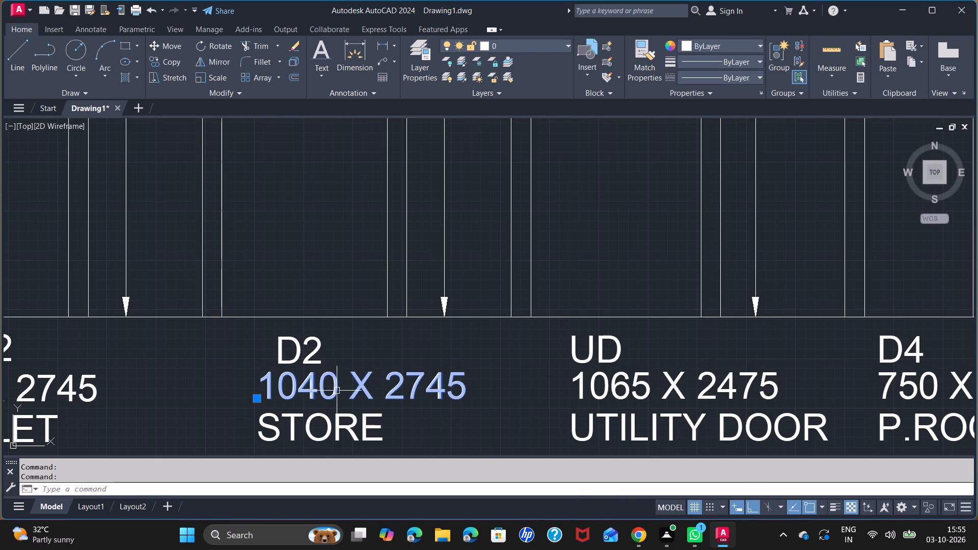
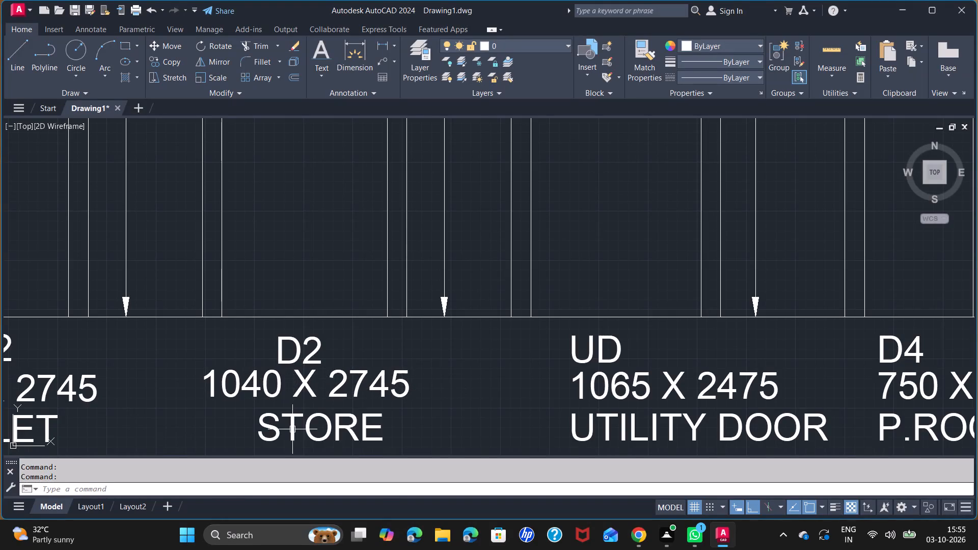
Move the STORE label slightly left to centre it beneath the D2 1040 X 2745 text.
{"action": "left_click", "coordinate": [311, 431]}
{"action": "left_click_drag", "start_coordinate": [322, 432], "coordinate": [309, 430]}
{"action": "left_click_drag", "start_coordinate": [309, 422], "coordinate": [293, 420]}
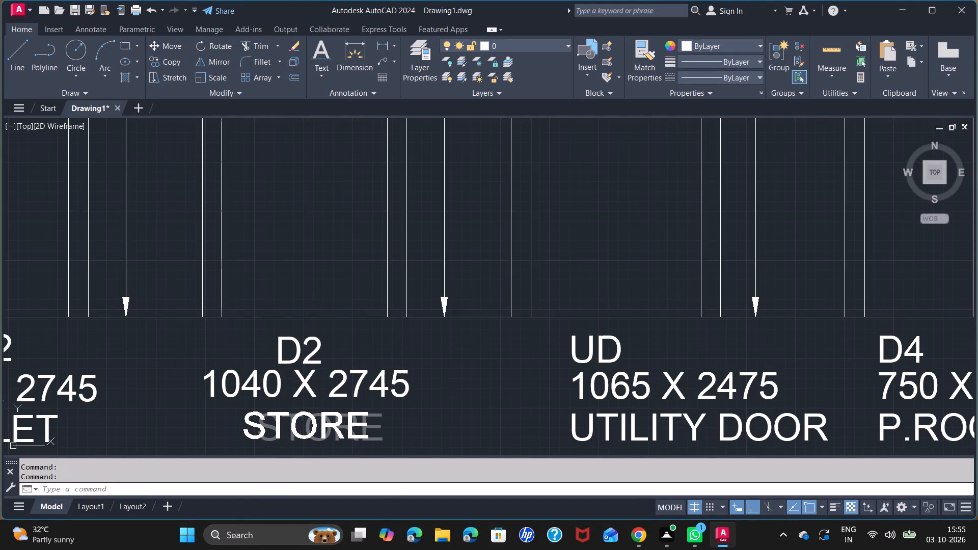
Centre the UD tag and its 1065 X 2475 size label beneath the utility door, moving the tag right and the size left.
{"action": "scroll", "coordinate": [373, 425], "scroll_direction": "down", "scroll_amount": 1}
{"action": "middle_click_drag", "start_coordinate": [431, 409], "coordinate": [221, 396]}
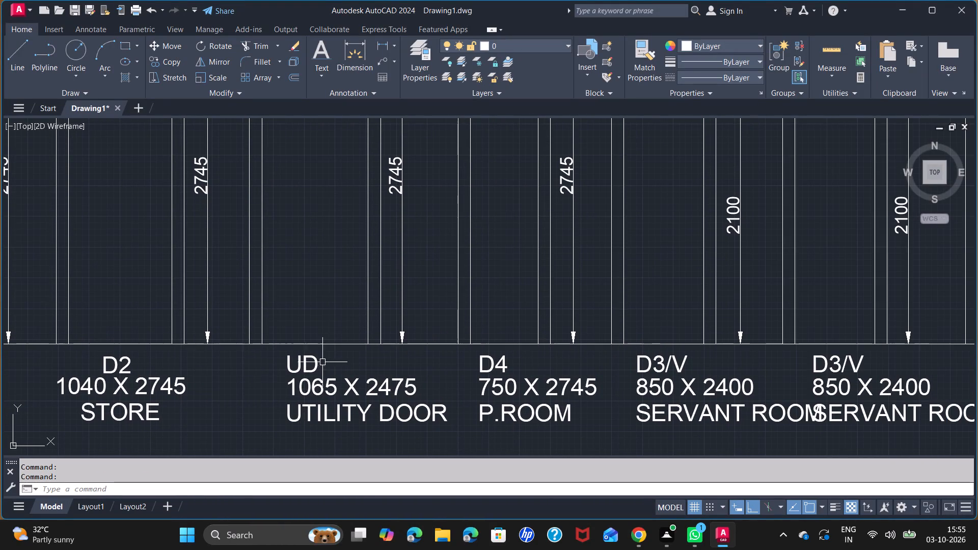
{"action": "left_click", "coordinate": [312, 366]}
{"action": "left_click_drag", "start_coordinate": [312, 365], "coordinate": [328, 367]}
{"action": "left_click_drag", "start_coordinate": [305, 360], "coordinate": [317, 359]}
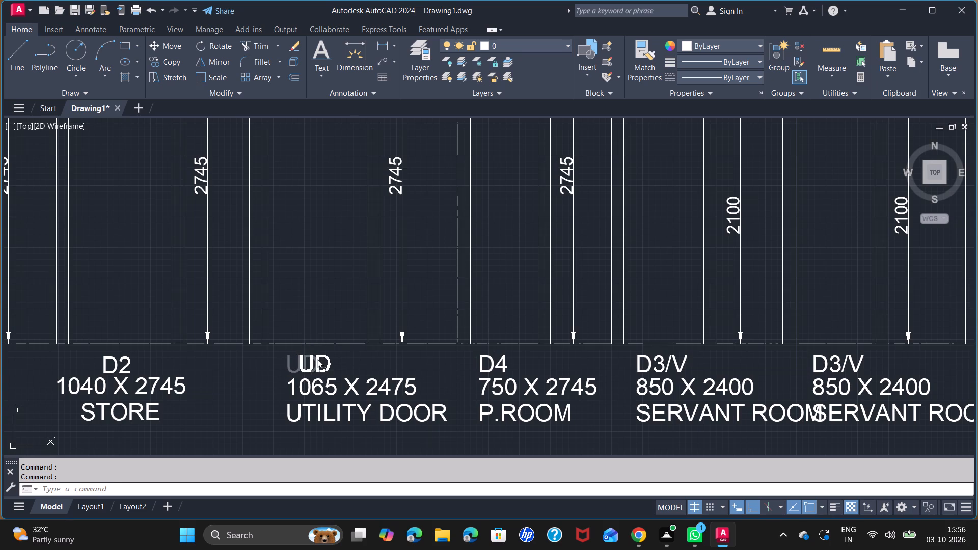
{"action": "left_click_drag", "start_coordinate": [317, 359], "coordinate": [318, 359]}
{"action": "left_click", "coordinate": [350, 392]}
{"action": "left_click_drag", "start_coordinate": [352, 386], "coordinate": [317, 384]}
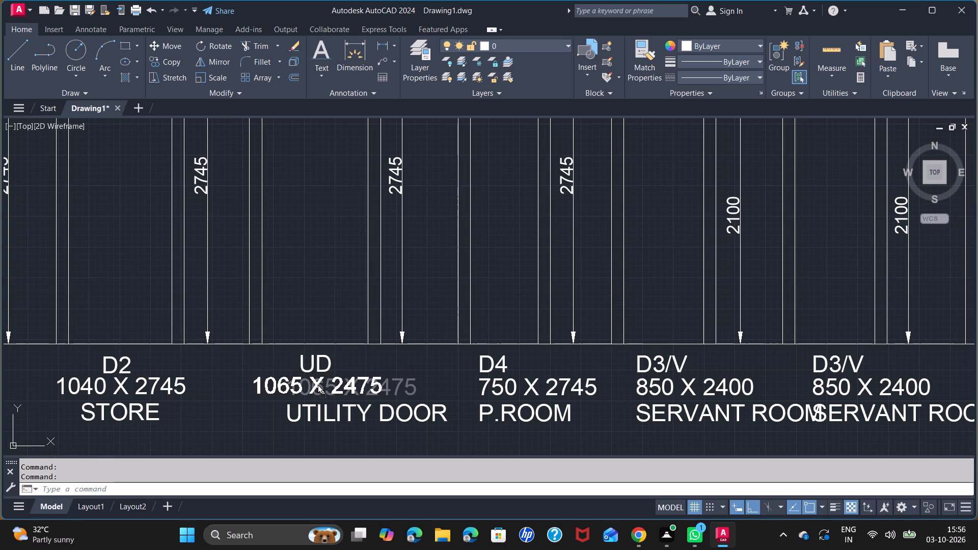
{"action": "left_click_drag", "start_coordinate": [317, 384], "coordinate": [317, 385]}
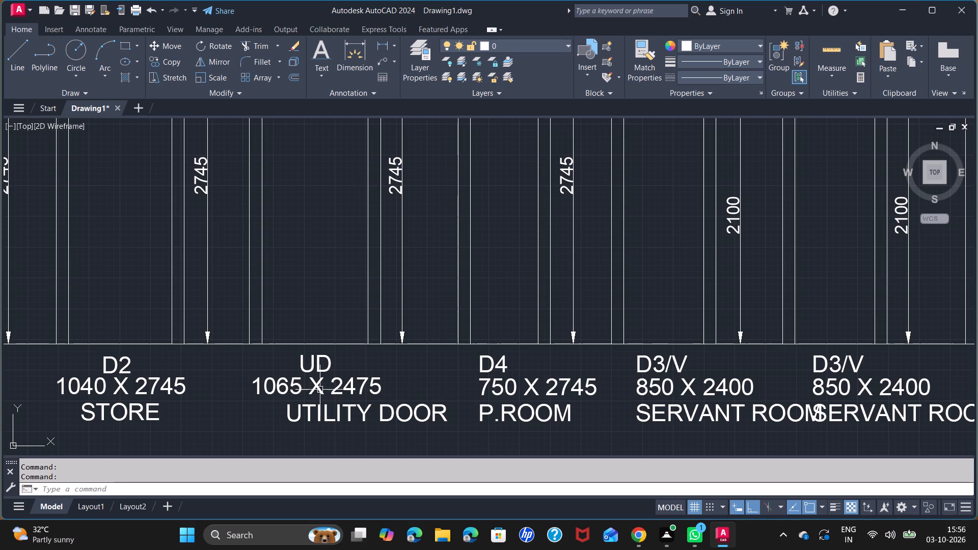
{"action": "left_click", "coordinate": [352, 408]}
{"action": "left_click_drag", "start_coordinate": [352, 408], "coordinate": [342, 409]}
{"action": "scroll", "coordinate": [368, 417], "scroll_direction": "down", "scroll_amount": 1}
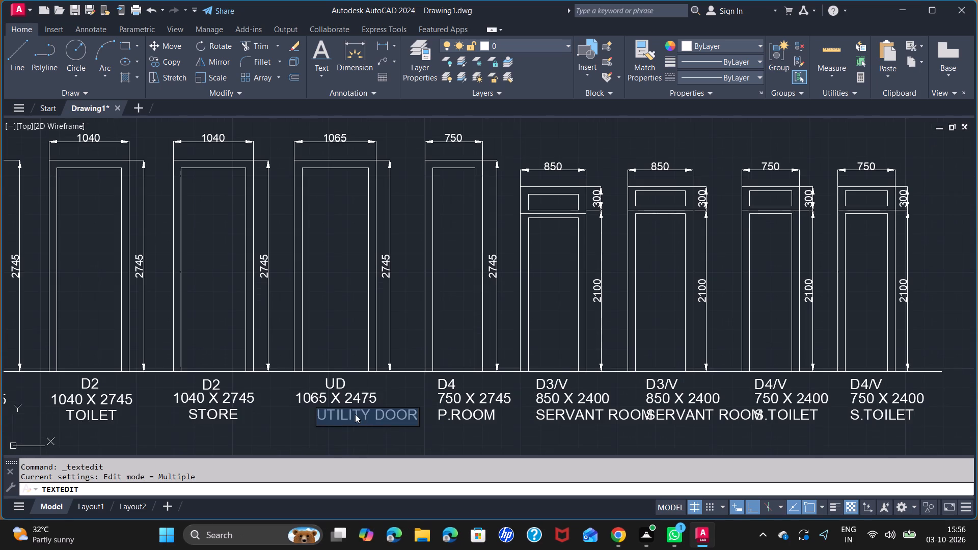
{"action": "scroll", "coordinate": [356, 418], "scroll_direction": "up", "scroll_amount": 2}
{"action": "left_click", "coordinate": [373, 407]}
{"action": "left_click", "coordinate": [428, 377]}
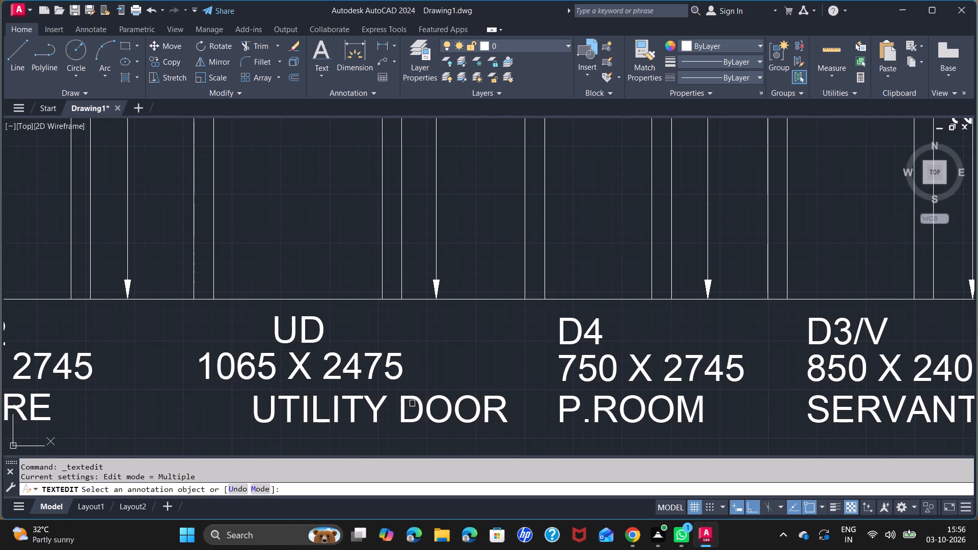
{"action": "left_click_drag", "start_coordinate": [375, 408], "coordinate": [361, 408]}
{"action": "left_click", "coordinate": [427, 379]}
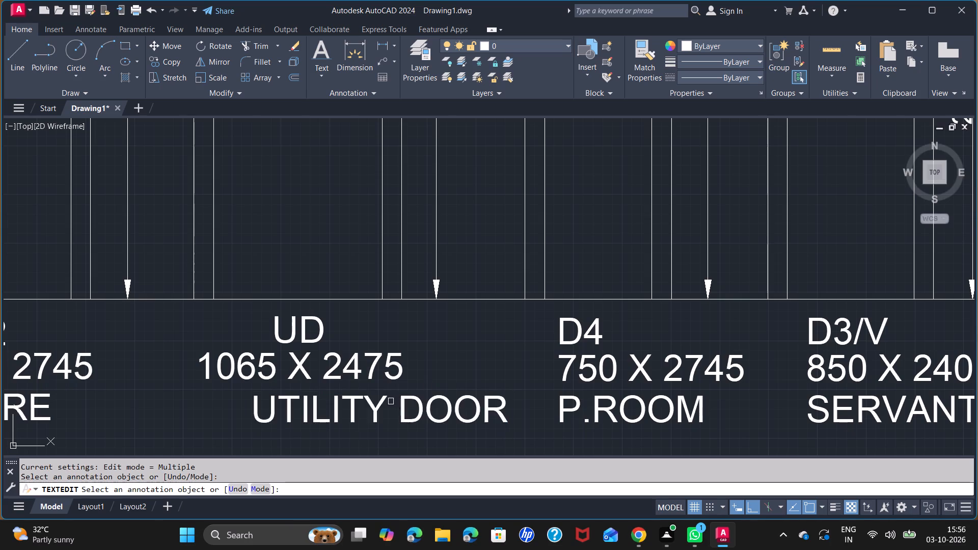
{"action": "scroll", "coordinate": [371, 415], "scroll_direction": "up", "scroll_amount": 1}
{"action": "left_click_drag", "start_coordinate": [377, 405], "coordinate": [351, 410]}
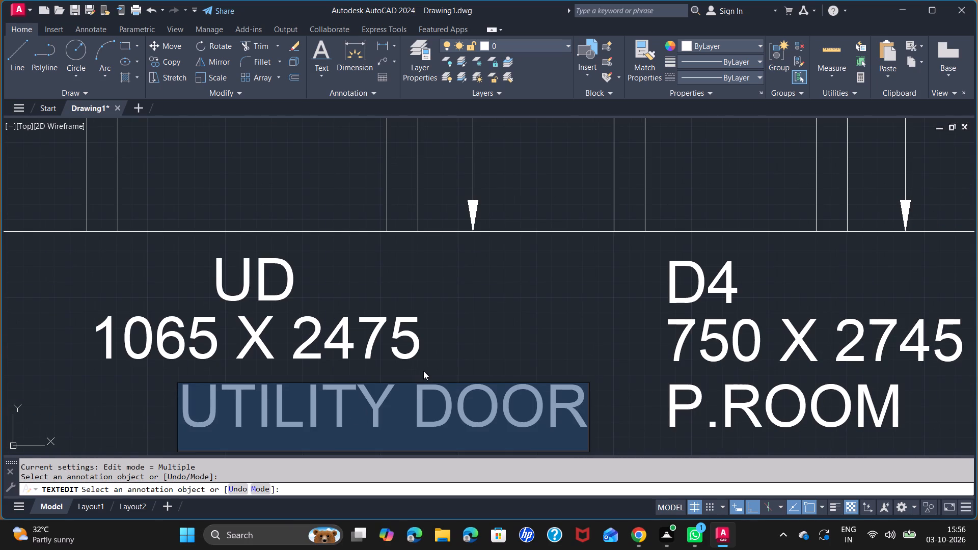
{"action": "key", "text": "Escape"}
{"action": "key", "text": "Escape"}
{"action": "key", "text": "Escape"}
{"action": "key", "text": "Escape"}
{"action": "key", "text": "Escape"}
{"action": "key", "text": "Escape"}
Move the UTILITY DOOR label left so it is centred beneath the 1065 X 2475 text.
{"action": "left_click", "coordinate": [374, 407]}
{"action": "left_click_drag", "start_coordinate": [374, 405], "coordinate": [373, 404]}
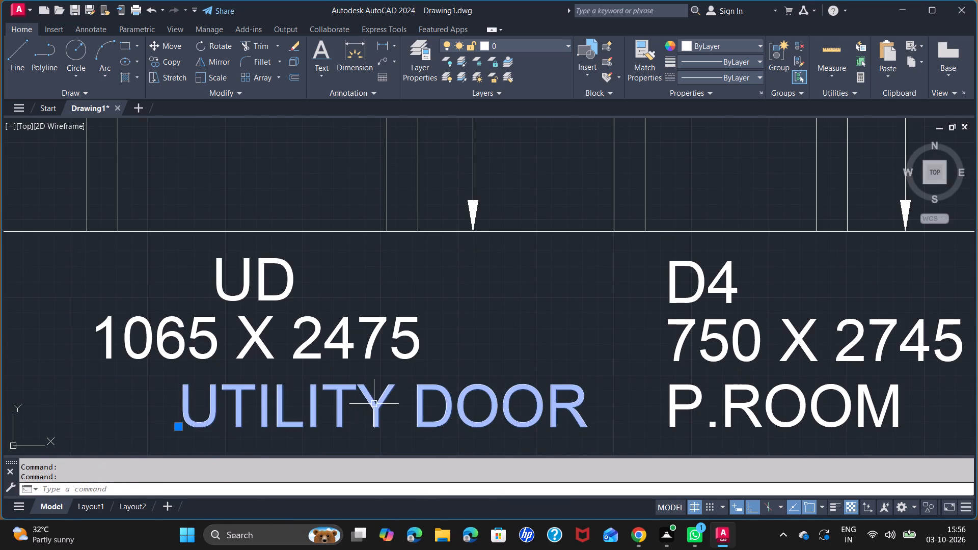
{"action": "left_click_drag", "start_coordinate": [373, 404], "coordinate": [259, 411]}
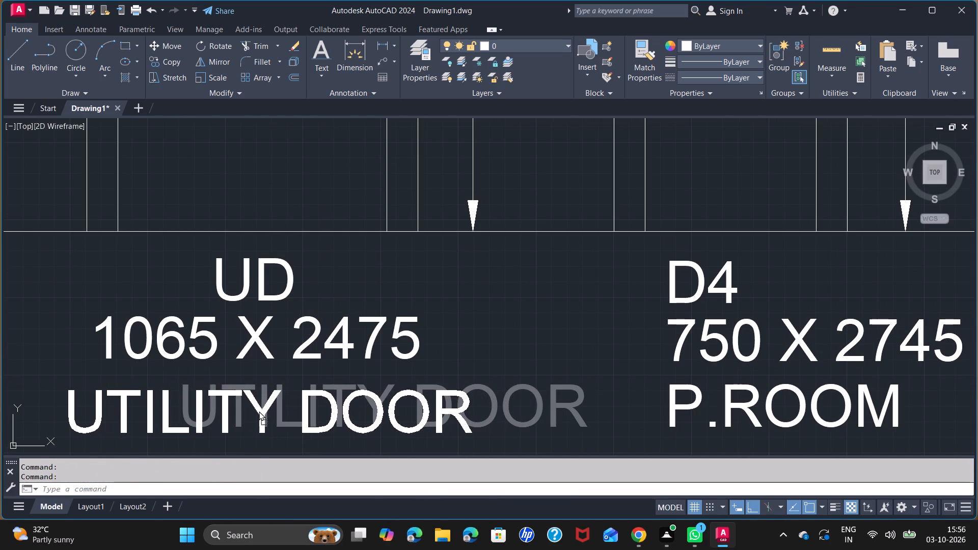
{"action": "left_click_drag", "start_coordinate": [259, 411], "coordinate": [257, 411]}
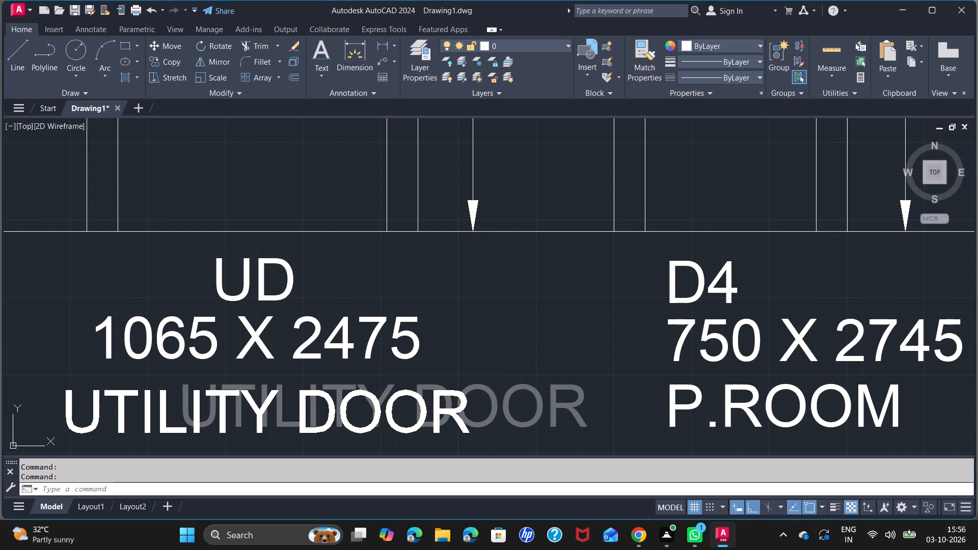
Centre the D4 tag and 750 X 2745 size label beneath the P.ROOM door, moving the tag right and the size left.
{"action": "scroll", "coordinate": [377, 389], "scroll_direction": "down", "scroll_amount": 2}
{"action": "middle_click_drag", "start_coordinate": [428, 388], "coordinate": [208, 399]}
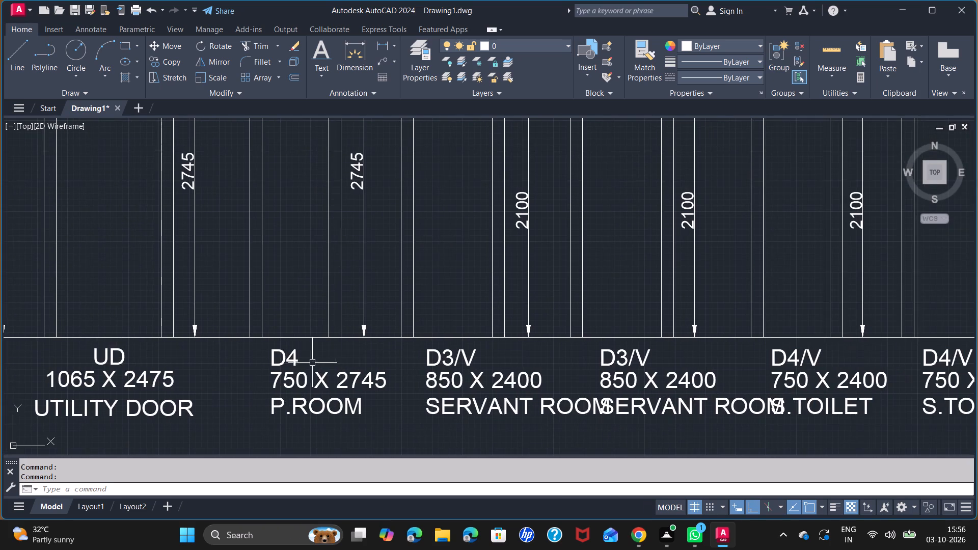
{"action": "scroll", "coordinate": [307, 361], "scroll_direction": "up", "scroll_amount": 1}
{"action": "left_click", "coordinate": [278, 359]}
{"action": "left_click_drag", "start_coordinate": [275, 355], "coordinate": [305, 361]}
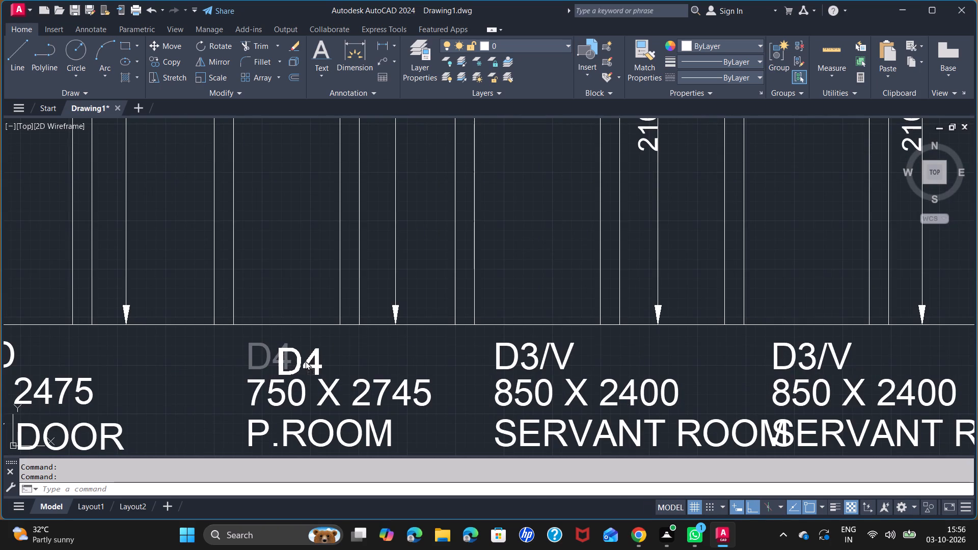
{"action": "left_click_drag", "start_coordinate": [305, 361], "coordinate": [298, 359]}
{"action": "left_click", "coordinate": [324, 391]}
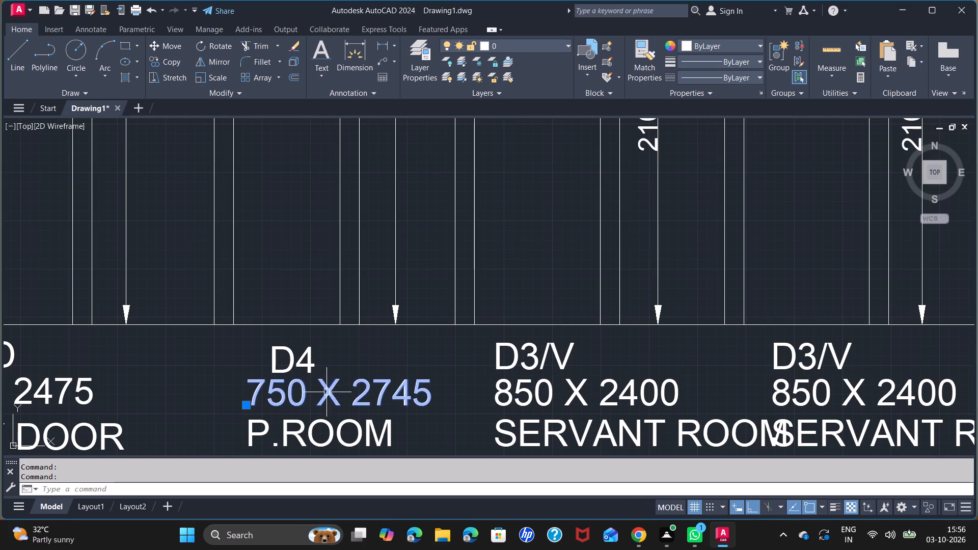
{"action": "left_click_drag", "start_coordinate": [329, 394], "coordinate": [282, 394]}
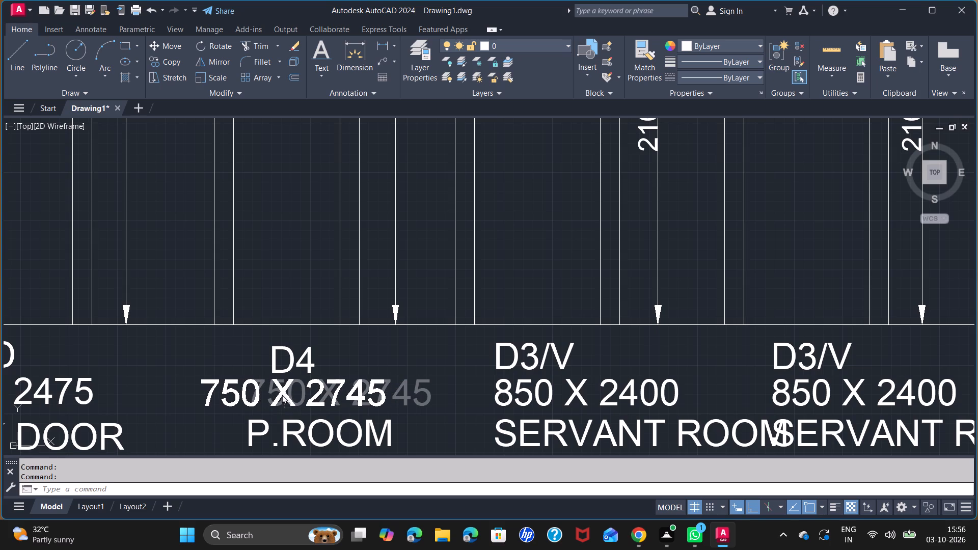
{"action": "left_click_drag", "start_coordinate": [282, 394], "coordinate": [288, 394]}
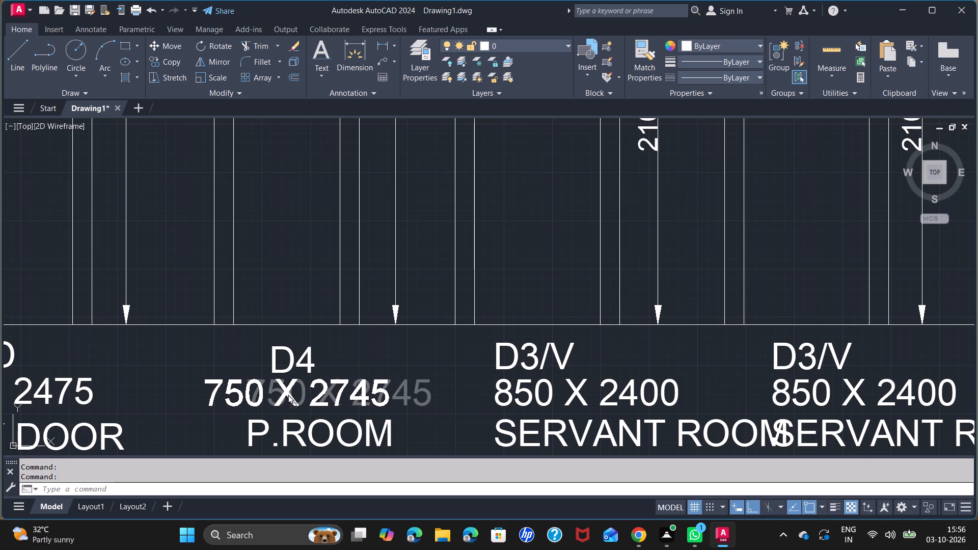
{"action": "left_click_drag", "start_coordinate": [288, 394], "coordinate": [289, 395]}
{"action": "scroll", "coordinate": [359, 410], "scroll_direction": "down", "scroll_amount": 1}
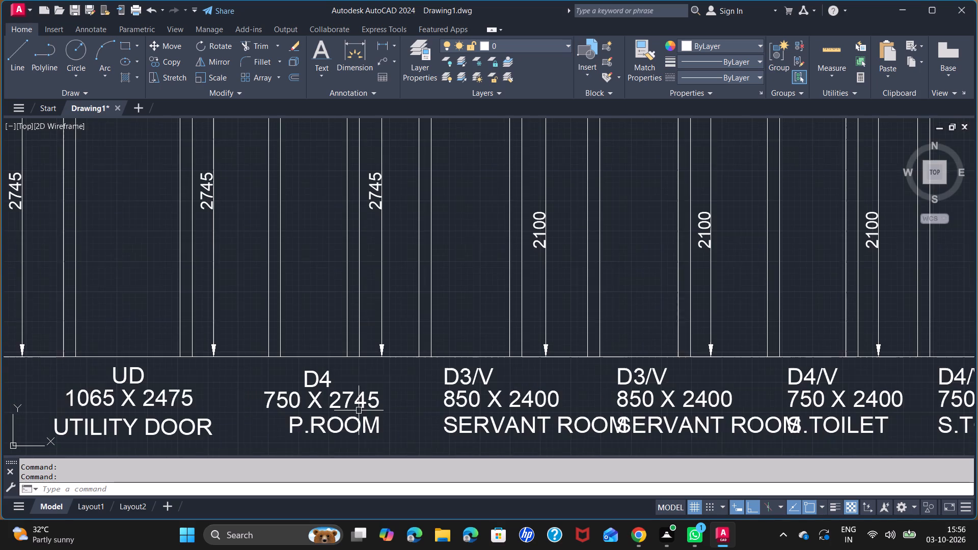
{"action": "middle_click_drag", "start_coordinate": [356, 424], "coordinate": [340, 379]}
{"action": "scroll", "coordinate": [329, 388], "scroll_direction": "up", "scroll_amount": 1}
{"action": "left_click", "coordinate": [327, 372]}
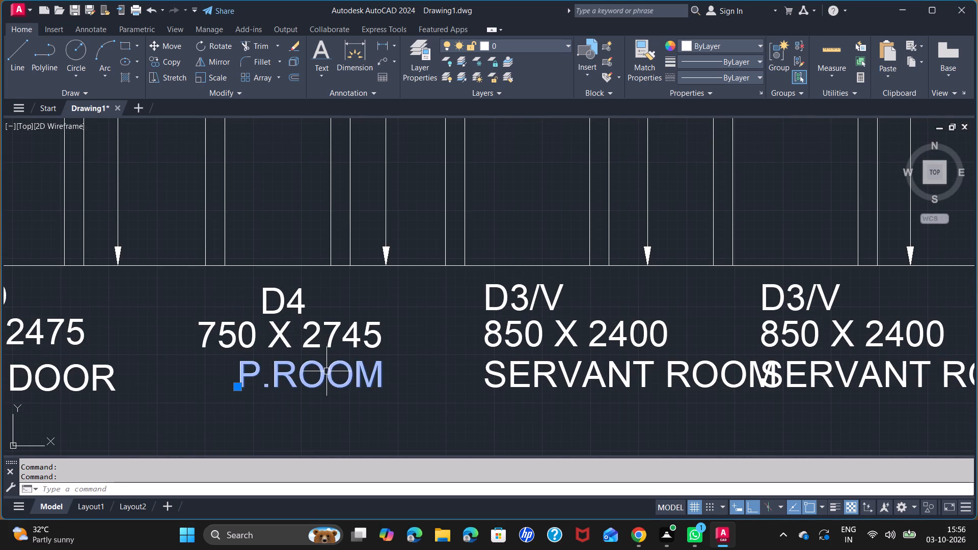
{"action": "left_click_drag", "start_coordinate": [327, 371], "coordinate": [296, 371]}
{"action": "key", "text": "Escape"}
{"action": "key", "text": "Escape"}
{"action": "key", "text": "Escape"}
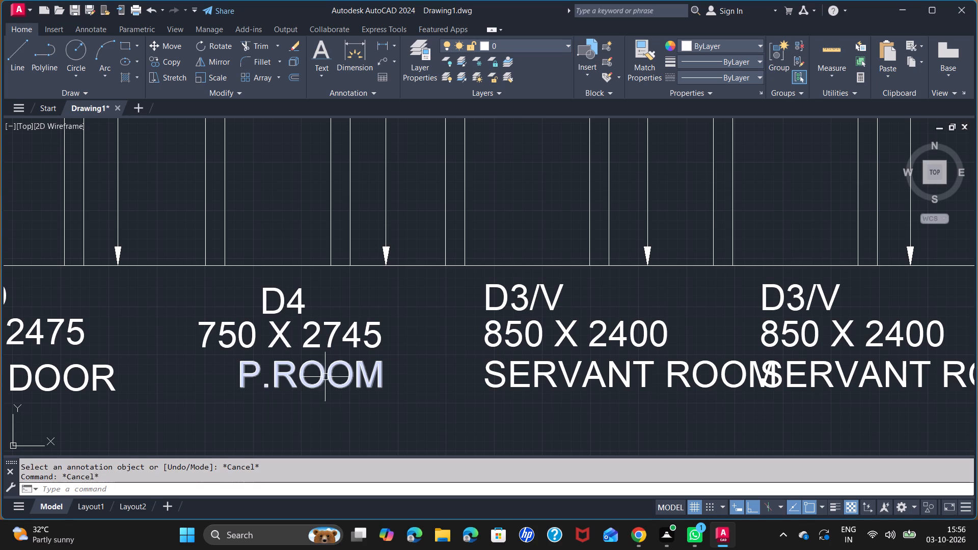
Move the P.ROOM label slightly left to centre it beneath the 750 X 2745 text.
{"action": "left_click", "coordinate": [325, 376]}
{"action": "left_click_drag", "start_coordinate": [330, 376], "coordinate": [305, 378]}
{"action": "left_click", "coordinate": [305, 378]}
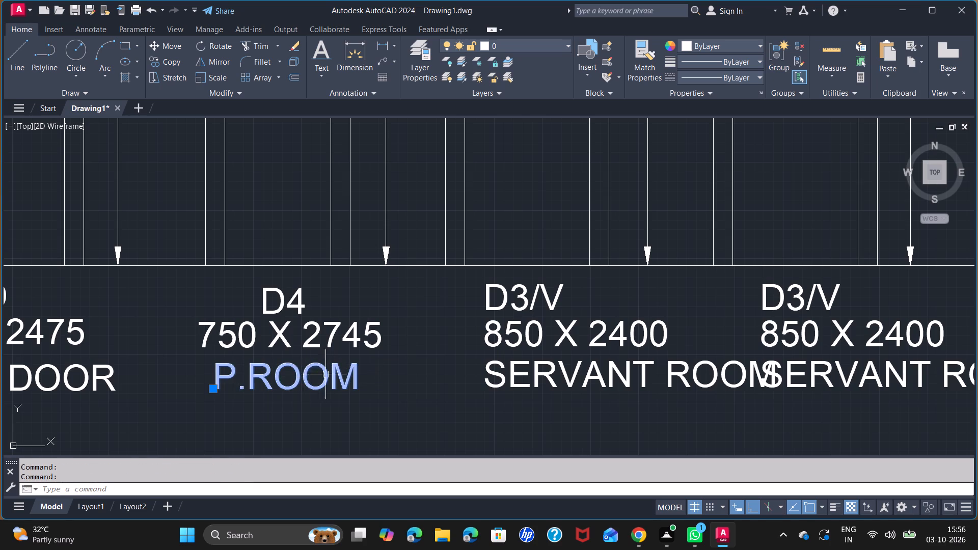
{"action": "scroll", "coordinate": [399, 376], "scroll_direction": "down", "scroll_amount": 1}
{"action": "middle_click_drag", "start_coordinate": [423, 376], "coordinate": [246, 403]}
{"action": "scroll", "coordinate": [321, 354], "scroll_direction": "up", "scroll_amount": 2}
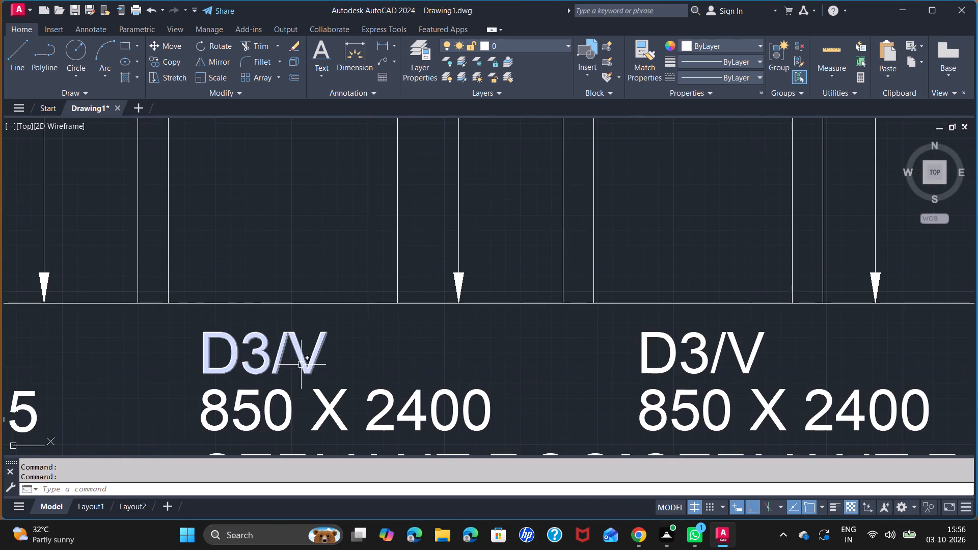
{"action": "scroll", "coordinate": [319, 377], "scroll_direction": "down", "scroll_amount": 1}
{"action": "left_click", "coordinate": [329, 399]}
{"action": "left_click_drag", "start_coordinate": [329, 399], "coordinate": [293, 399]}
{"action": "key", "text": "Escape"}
Move the 850 X 2400 and SERVANT ROOM labels left to centre them beneath the first D3/V tag.
{"action": "left_click", "coordinate": [325, 399]}
{"action": "left_click_drag", "start_coordinate": [327, 399], "coordinate": [323, 399]}
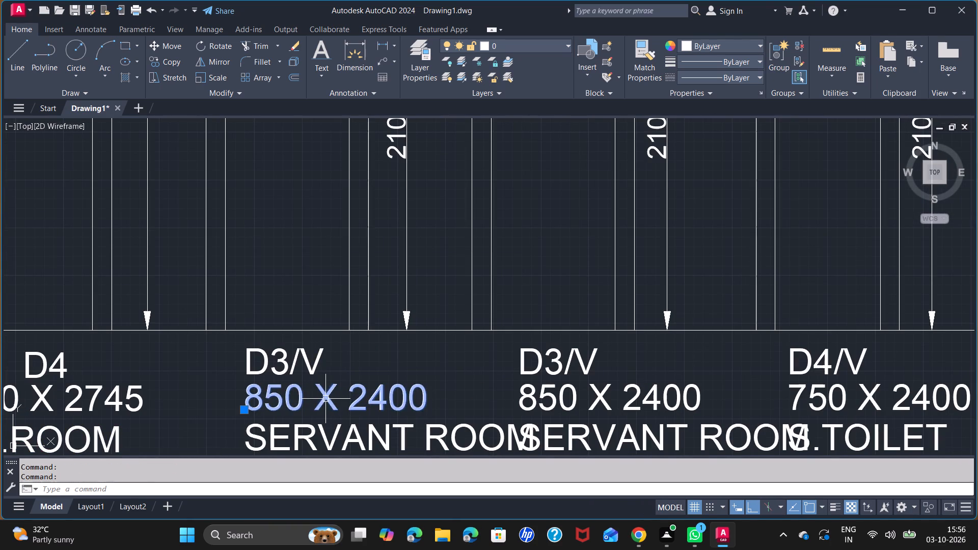
{"action": "left_click_drag", "start_coordinate": [323, 399], "coordinate": [285, 396]}
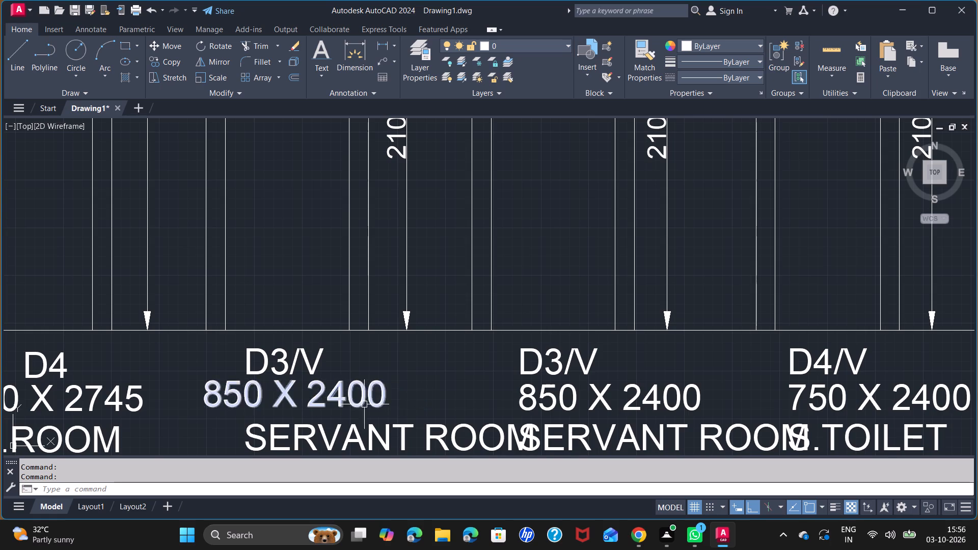
{"action": "scroll", "coordinate": [364, 404], "scroll_direction": "down", "scroll_amount": 1}
{"action": "middle_click_drag", "start_coordinate": [370, 405], "coordinate": [372, 348]}
{"action": "left_click", "coordinate": [372, 372]}
{"action": "left_click", "coordinate": [385, 373]}
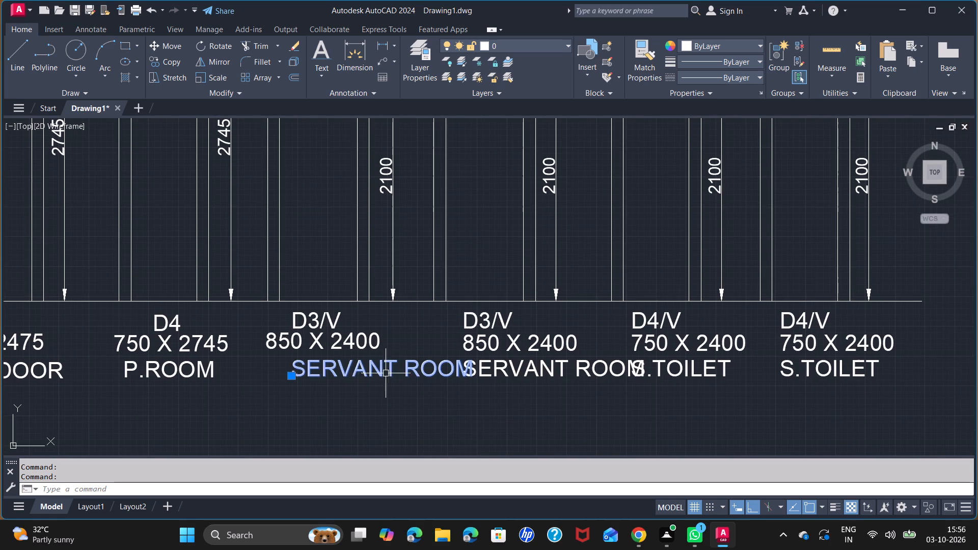
{"action": "left_click_drag", "start_coordinate": [390, 373], "coordinate": [338, 374]}
Align the second servant room door's labels, nudging the D3/V tag and moving 850 X 2400 and SERVANT ROOM left beneath it.
{"action": "scroll", "coordinate": [414, 374], "scroll_direction": "down", "scroll_amount": 2}
{"action": "middle_click_drag", "start_coordinate": [422, 369], "coordinate": [329, 372]}
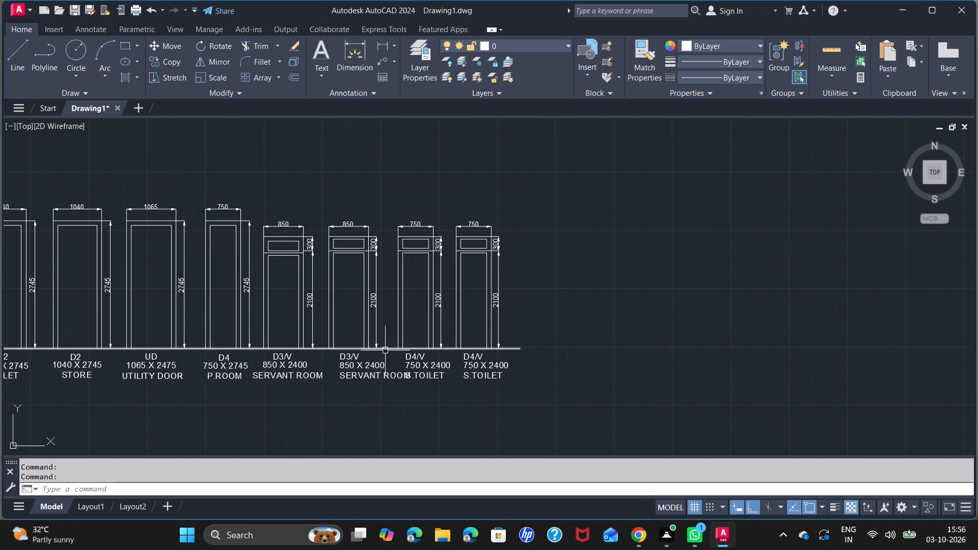
{"action": "scroll", "coordinate": [385, 350], "scroll_direction": "up", "scroll_amount": 1}
{"action": "left_click", "coordinate": [330, 364]}
{"action": "left_click", "coordinate": [334, 362]}
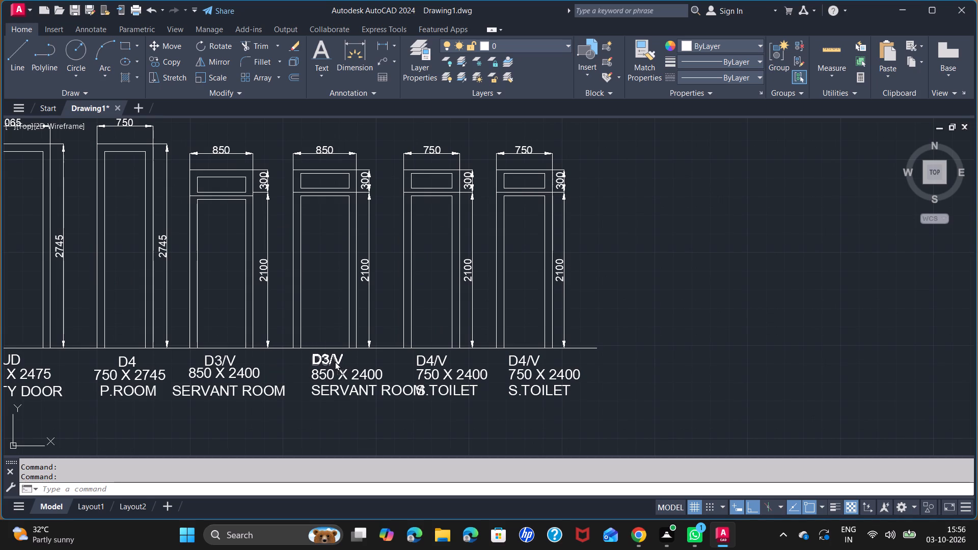
{"action": "left_click", "coordinate": [343, 375]}
{"action": "left_click_drag", "start_coordinate": [345, 375], "coordinate": [334, 373]}
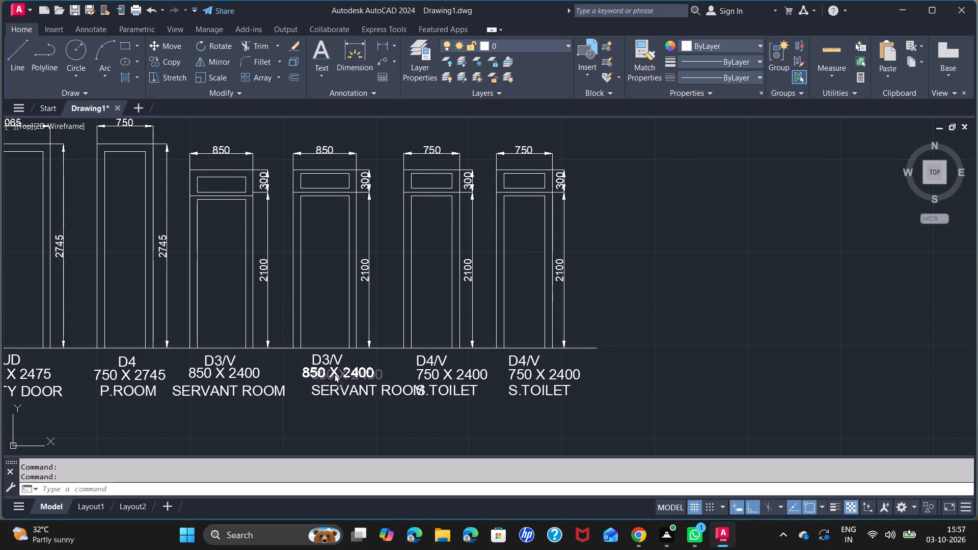
{"action": "left_click_drag", "start_coordinate": [334, 373], "coordinate": [327, 376]}
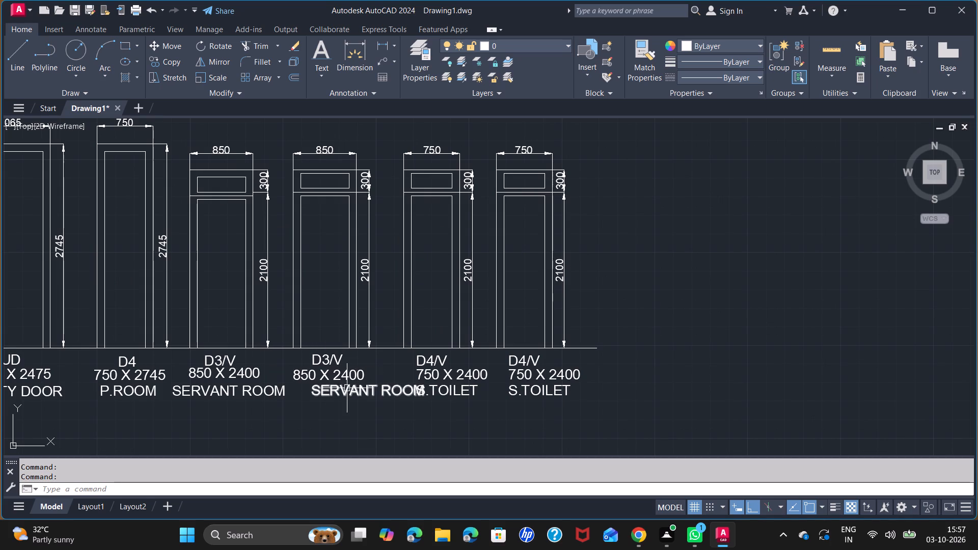
{"action": "left_click", "coordinate": [359, 388]}
{"action": "left_click_drag", "start_coordinate": [365, 393], "coordinate": [343, 393]}
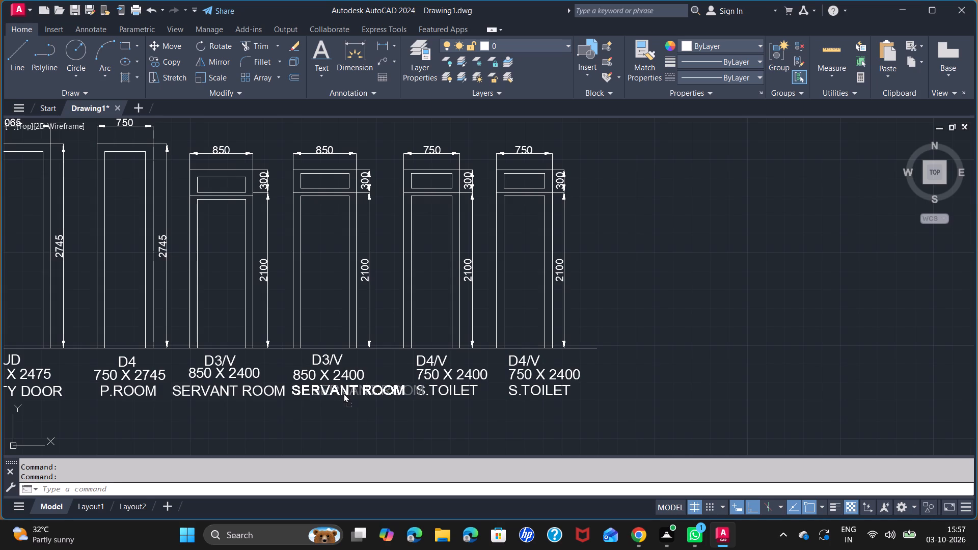
{"action": "left_click_drag", "start_coordinate": [343, 393], "coordinate": [332, 393]}
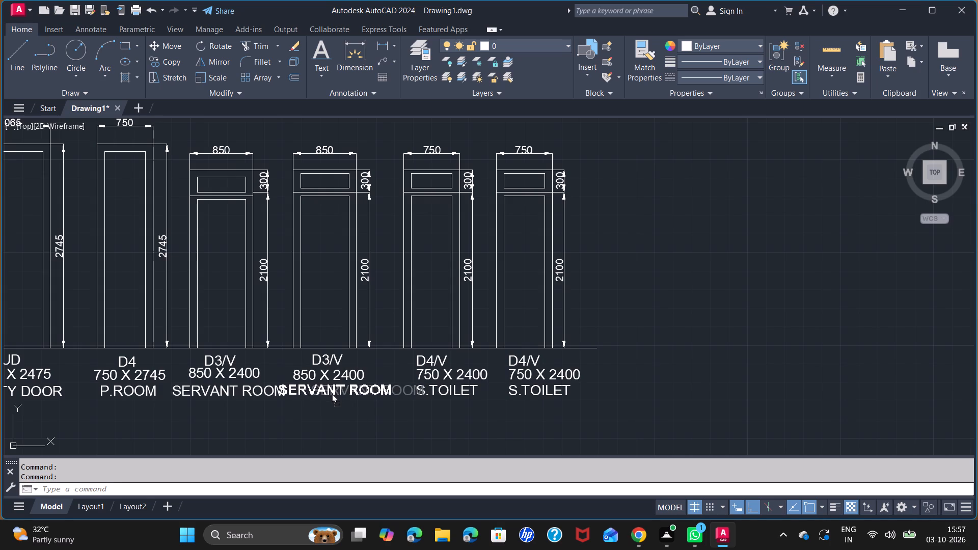
{"action": "left_click_drag", "start_coordinate": [332, 393], "coordinate": [329, 395]}
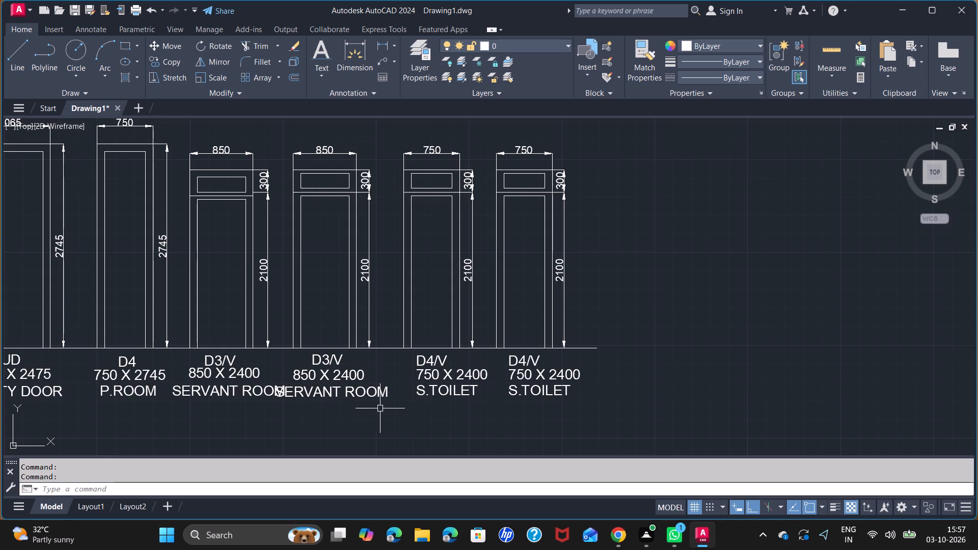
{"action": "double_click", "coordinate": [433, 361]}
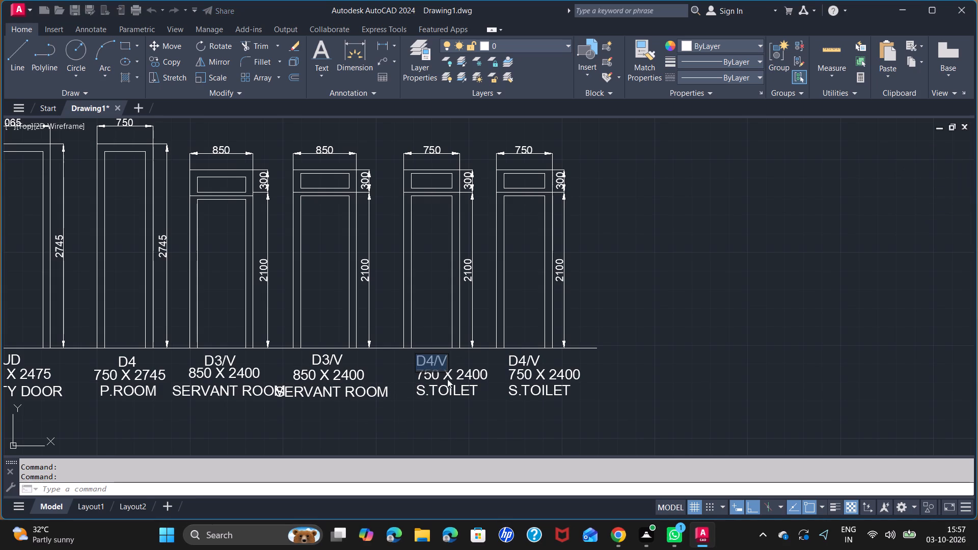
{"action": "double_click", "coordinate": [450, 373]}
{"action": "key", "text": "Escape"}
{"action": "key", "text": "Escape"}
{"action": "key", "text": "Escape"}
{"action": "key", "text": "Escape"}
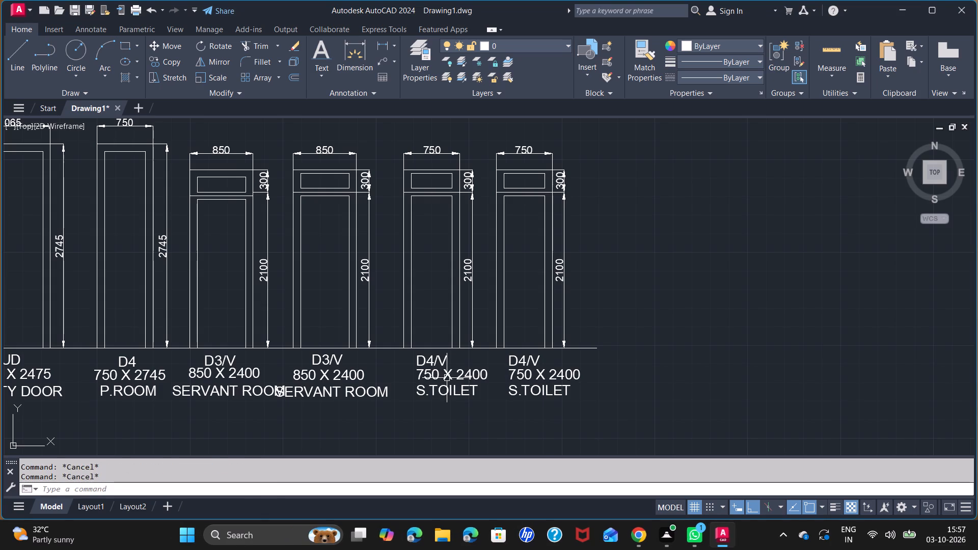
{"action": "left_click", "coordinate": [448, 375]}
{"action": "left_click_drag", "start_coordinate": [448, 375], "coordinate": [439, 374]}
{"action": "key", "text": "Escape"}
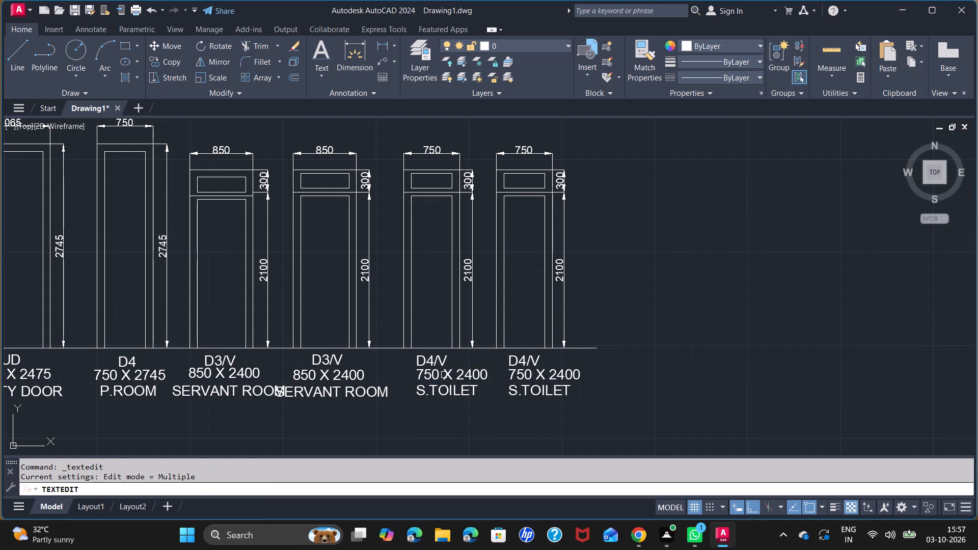
Move the 750 X 2400 and S.TOILET labels left to centre them beneath the first toilet door's D4/V tag.
{"action": "key", "text": "Escape"}
{"action": "left_click_drag", "start_coordinate": [446, 375], "coordinate": [433, 379]}
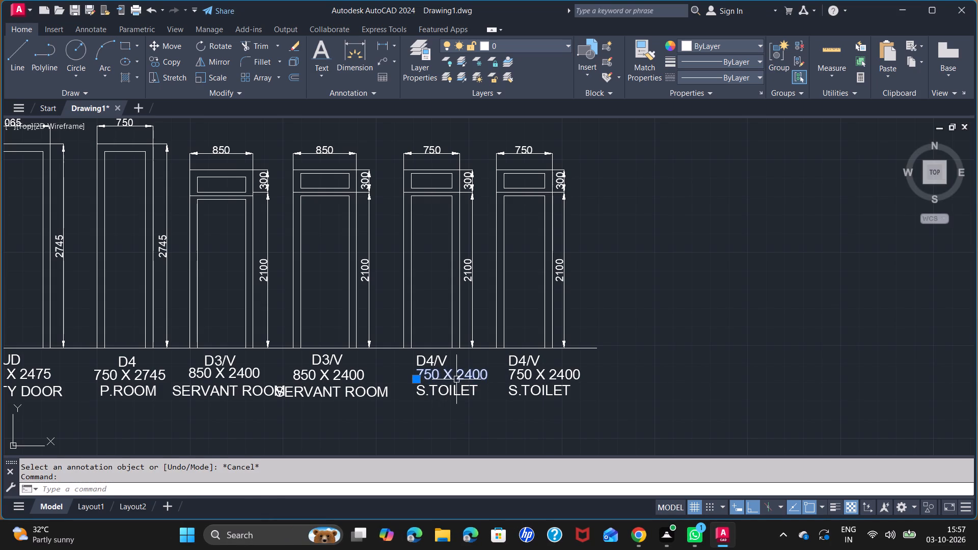
{"action": "left_click_drag", "start_coordinate": [450, 375], "coordinate": [437, 377]}
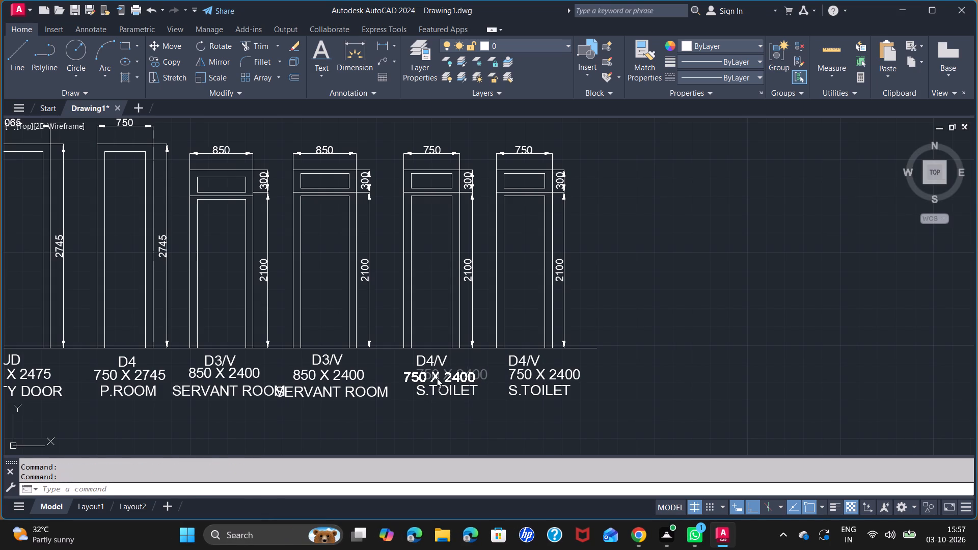
{"action": "left_click_drag", "start_coordinate": [437, 377], "coordinate": [435, 376]}
{"action": "left_click", "coordinate": [448, 388]}
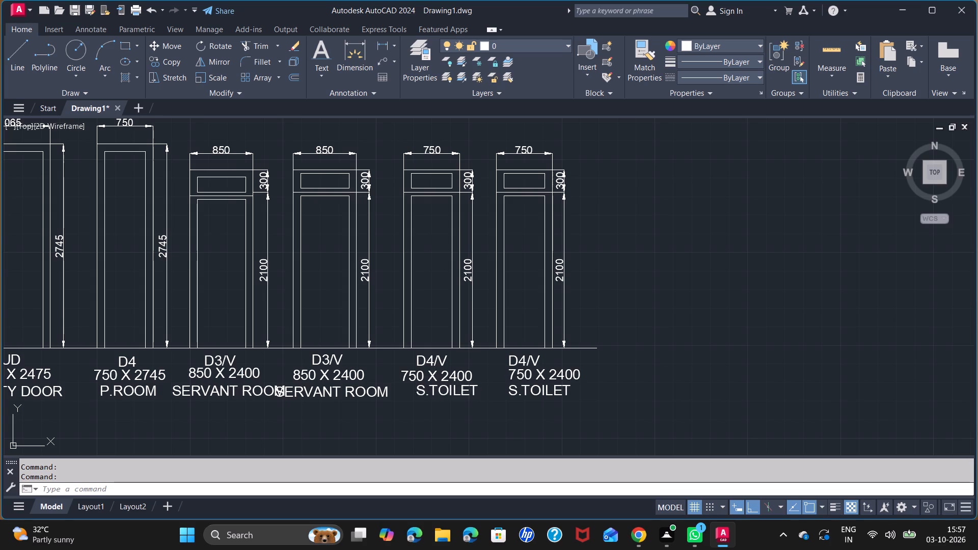
{"action": "left_click_drag", "start_coordinate": [450, 395], "coordinate": [439, 397]}
{"action": "left_click_drag", "start_coordinate": [439, 397], "coordinate": [440, 397]}
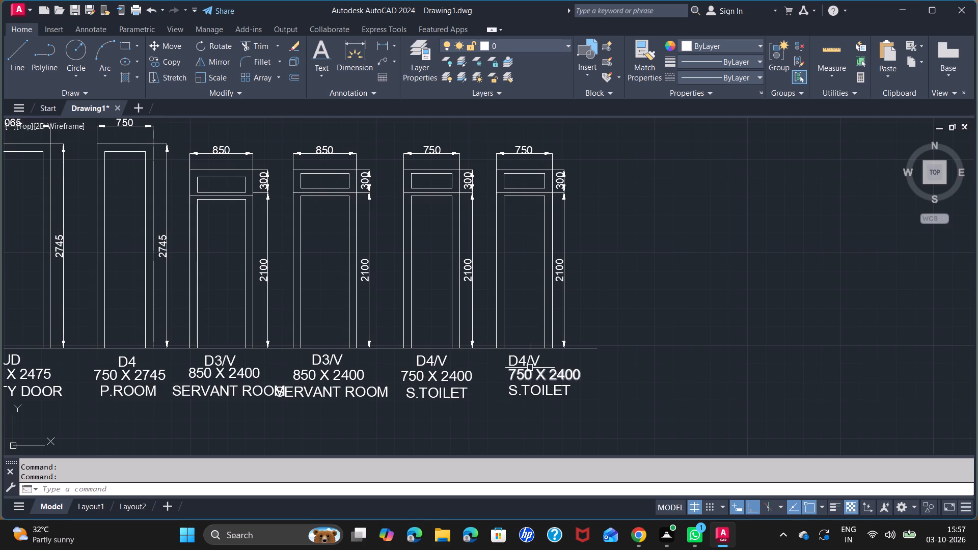
Nudge the second toilet door's D4/V tag right and move its 750 X 2400 label left to centre them beneath the door.
{"action": "left_click", "coordinate": [530, 364]}
{"action": "left_click", "coordinate": [530, 362]}
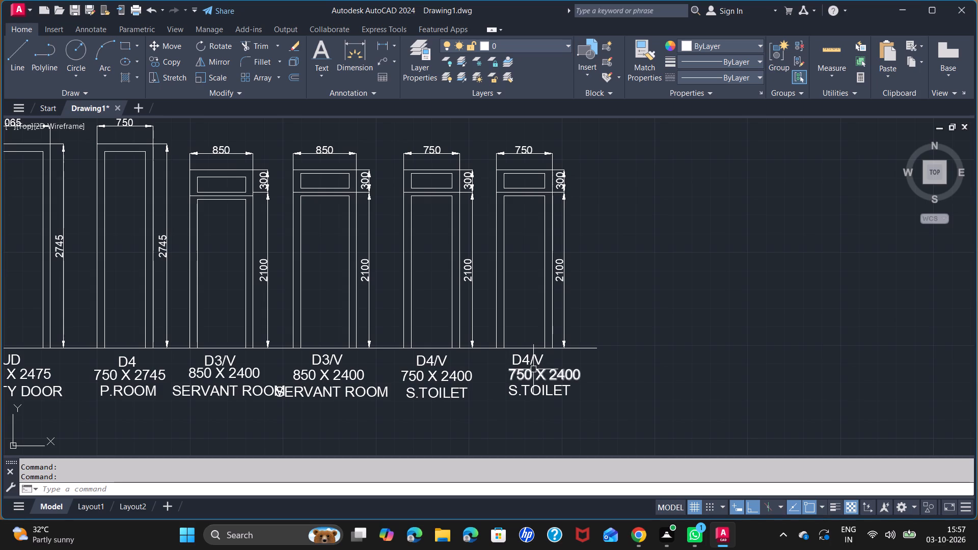
{"action": "left_click", "coordinate": [536, 376]}
{"action": "left_click_drag", "start_coordinate": [540, 377], "coordinate": [530, 377]}
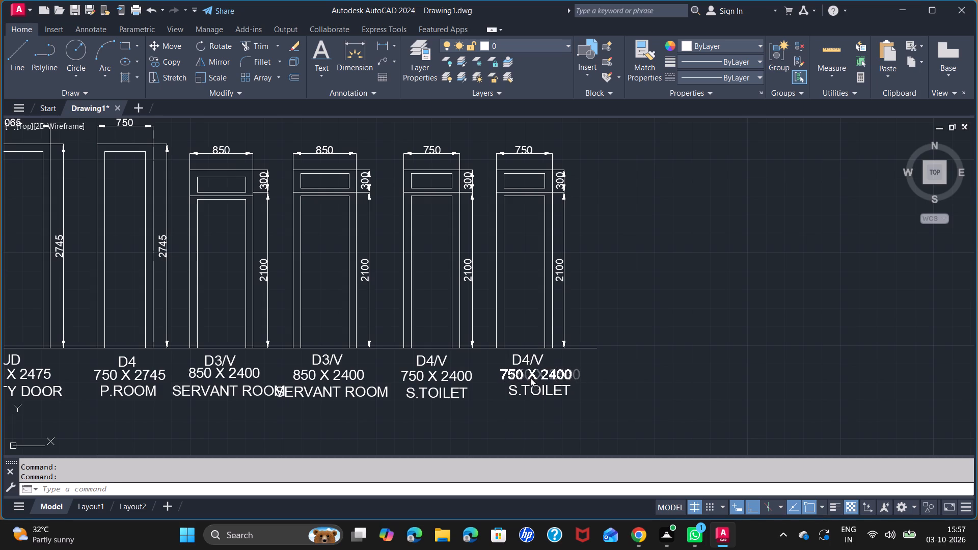
{"action": "left_click_drag", "start_coordinate": [530, 377], "coordinate": [526, 377]}
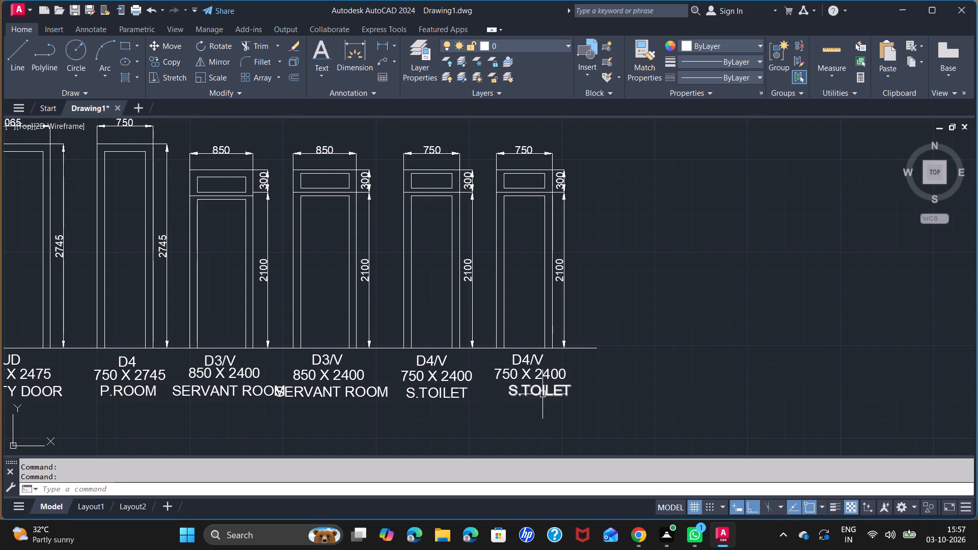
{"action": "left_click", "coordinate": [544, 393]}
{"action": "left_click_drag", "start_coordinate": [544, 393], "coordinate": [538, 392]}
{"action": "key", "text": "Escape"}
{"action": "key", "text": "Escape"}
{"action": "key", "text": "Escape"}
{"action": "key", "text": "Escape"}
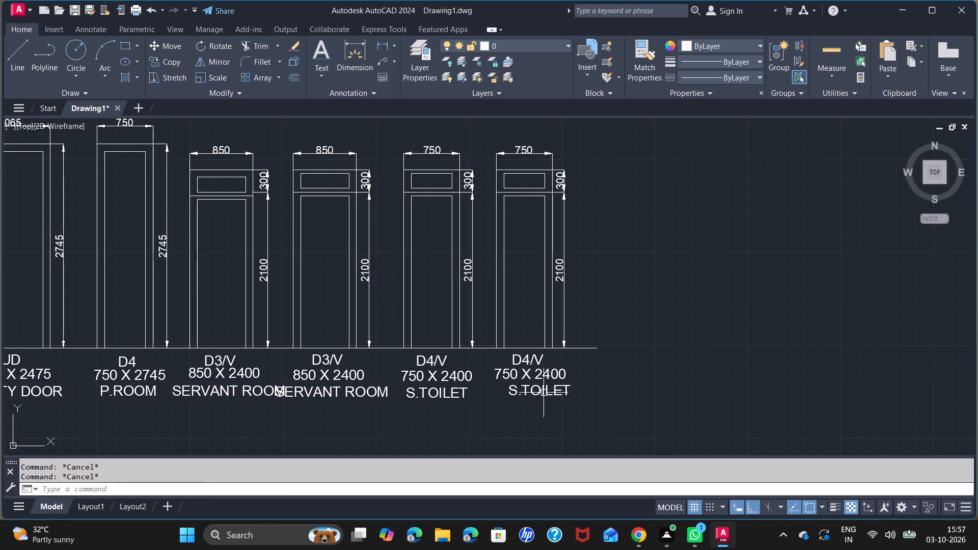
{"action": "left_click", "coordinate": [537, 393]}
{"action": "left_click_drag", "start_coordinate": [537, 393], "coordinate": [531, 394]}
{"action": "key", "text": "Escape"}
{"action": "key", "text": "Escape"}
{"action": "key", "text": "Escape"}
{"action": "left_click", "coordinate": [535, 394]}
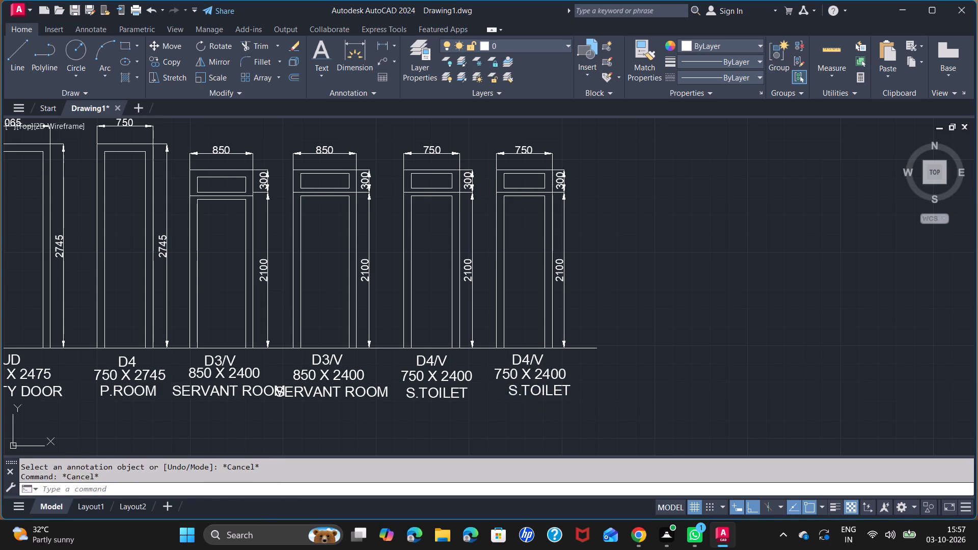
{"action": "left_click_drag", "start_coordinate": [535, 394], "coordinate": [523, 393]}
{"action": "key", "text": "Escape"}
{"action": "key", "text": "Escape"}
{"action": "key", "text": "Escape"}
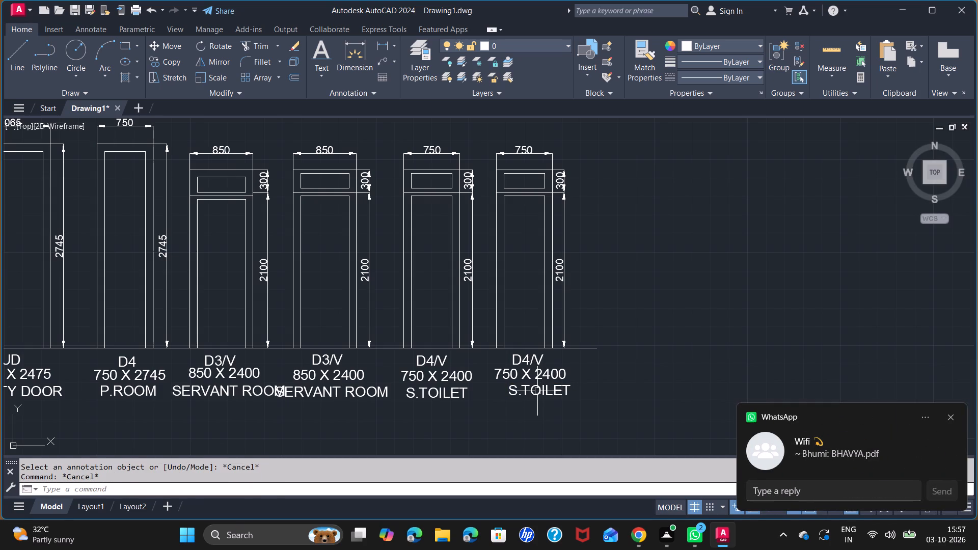
Move the second toilet door's S.TOILET label left to centre it beneath 750 X 2400.
{"action": "left_click", "coordinate": [537, 391]}
{"action": "left_click_drag", "start_coordinate": [537, 391], "coordinate": [527, 394]}
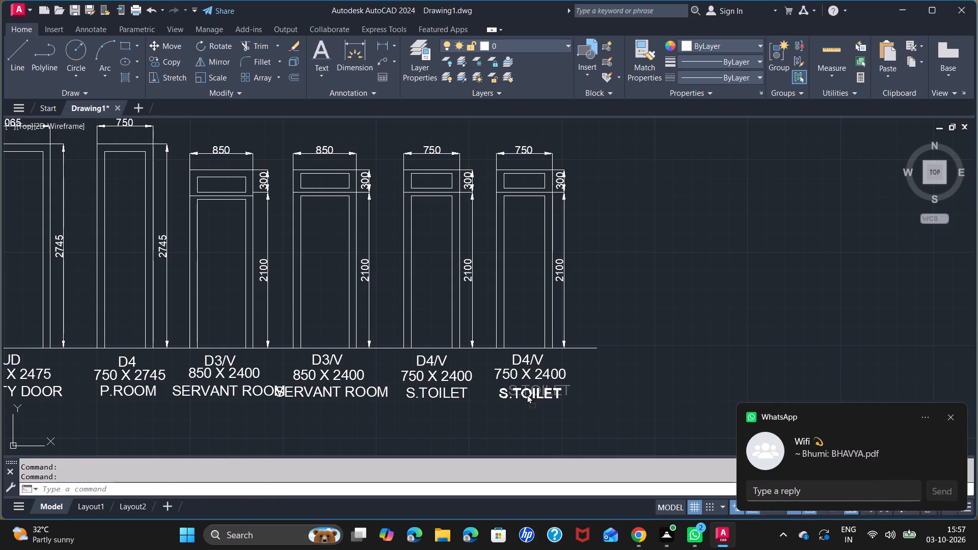
{"action": "left_click_drag", "start_coordinate": [527, 394], "coordinate": [527, 392]}
{"action": "left_click_drag", "start_coordinate": [527, 392], "coordinate": [526, 391]}
Move both S.TOILET doors with their dimensions and labels right so the last door's height dimension meets the baseline's end.
{"action": "scroll", "coordinate": [590, 370], "scroll_direction": "down", "scroll_amount": 1}
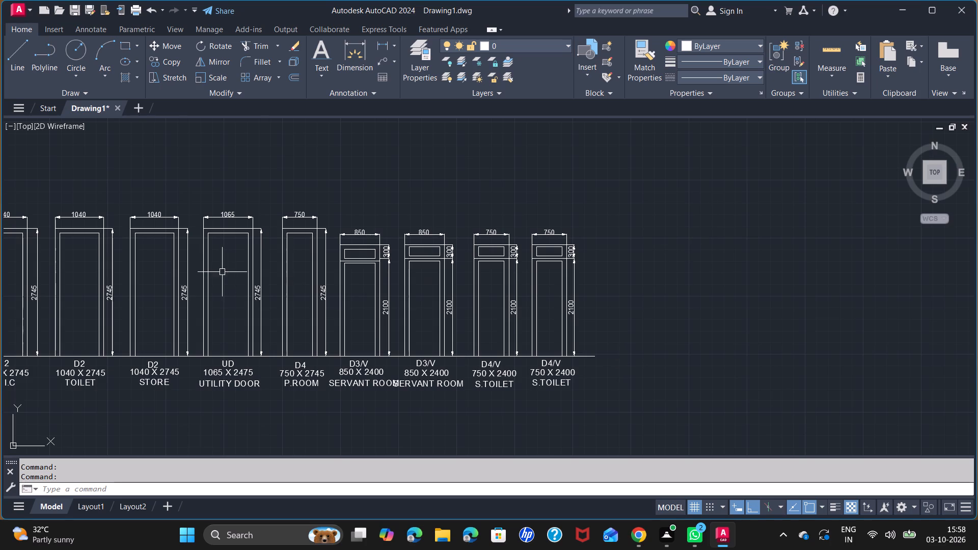
{"action": "scroll", "coordinate": [352, 331], "scroll_direction": "down", "scroll_amount": 1}
{"action": "scroll", "coordinate": [392, 313], "scroll_direction": "up", "scroll_amount": 2}
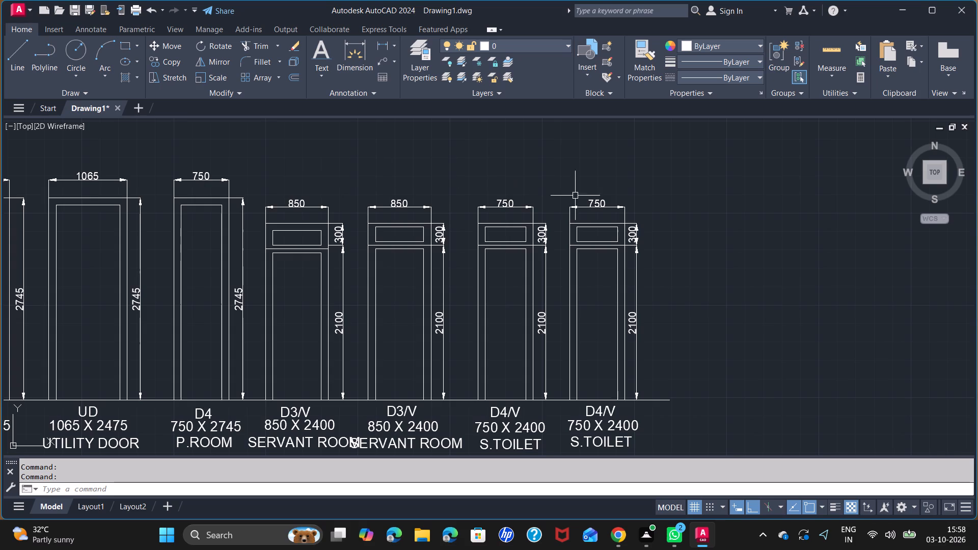
{"action": "left_click", "coordinate": [456, 181]}
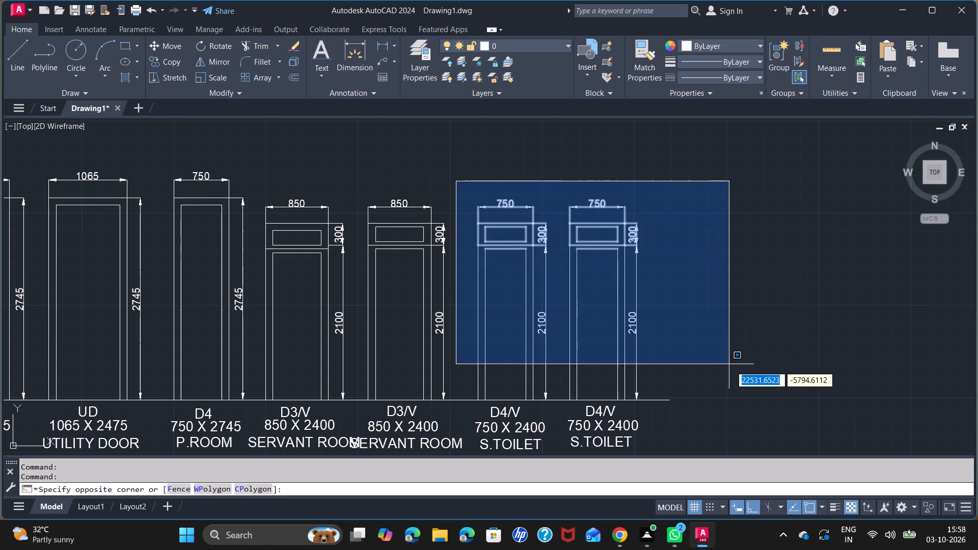
{"action": "scroll", "coordinate": [732, 383], "scroll_direction": "down", "scroll_amount": 2}
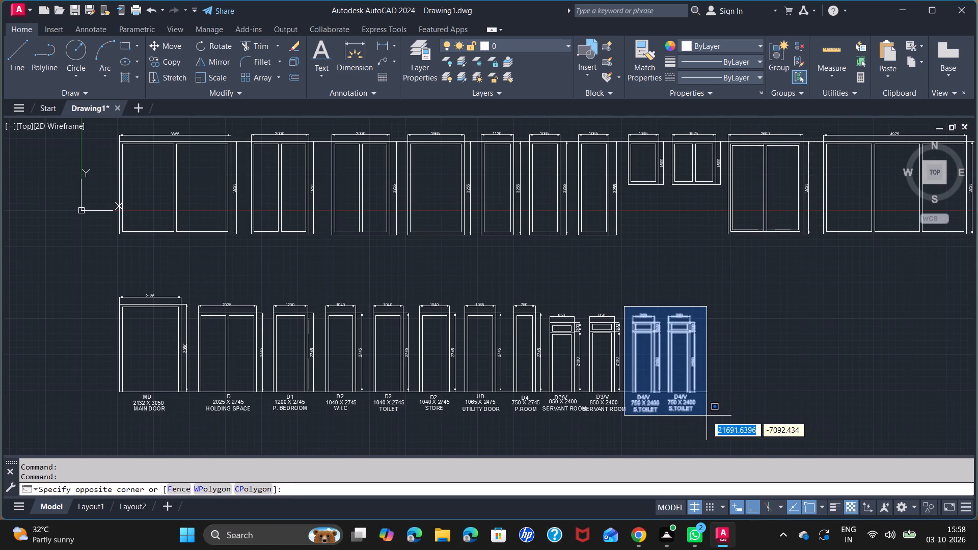
{"action": "left_click", "coordinate": [707, 416]}
{"action": "scroll", "coordinate": [657, 400], "scroll_direction": "up", "scroll_amount": 3}
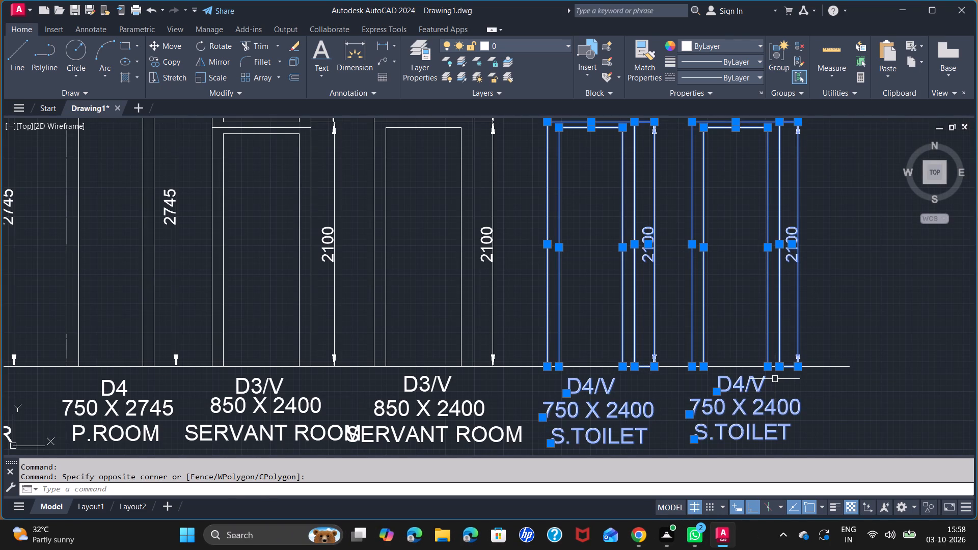
{"action": "key", "text": "m"}
{"action": "key", "text": "Return"}
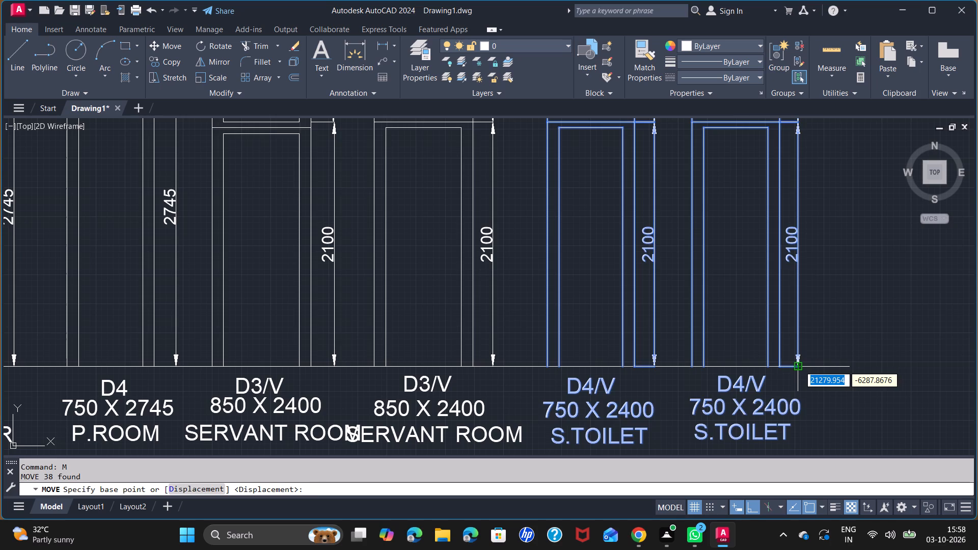
{"action": "left_click", "coordinate": [799, 366]}
{"action": "left_click", "coordinate": [851, 367]}
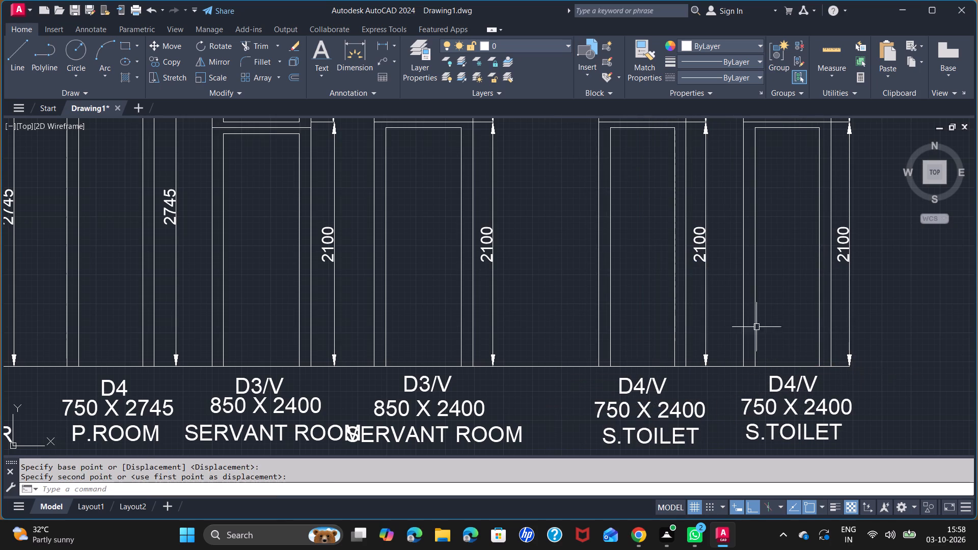
Move the second servant room door with its dimensions and labels right along the baseline, clearing the overlap between the SERVANT ROOM labels.
{"action": "scroll", "coordinate": [576, 331], "scroll_direction": "down", "scroll_amount": 1}
{"action": "middle_click_drag", "start_coordinate": [567, 323], "coordinate": [605, 327]}
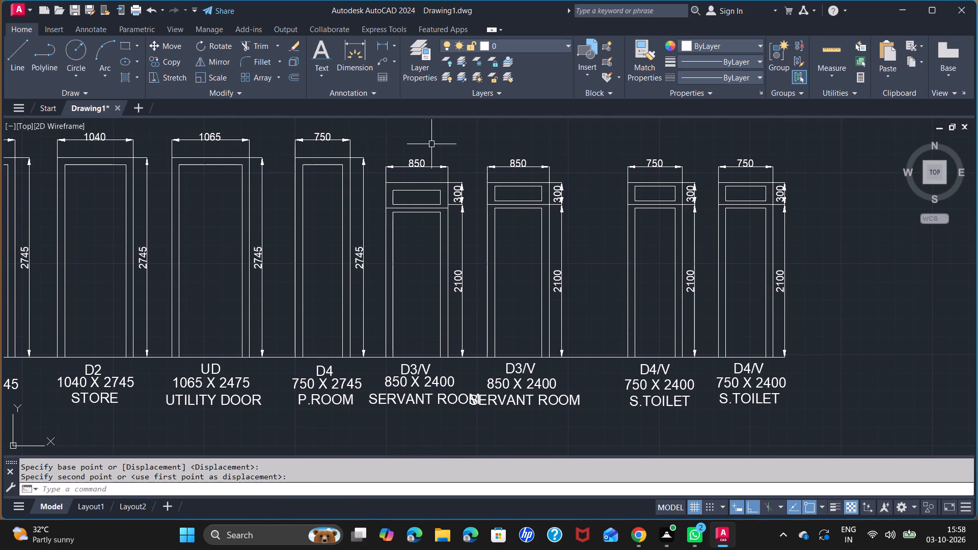
{"action": "key", "text": "space"}
{"action": "key", "text": "Escape"}
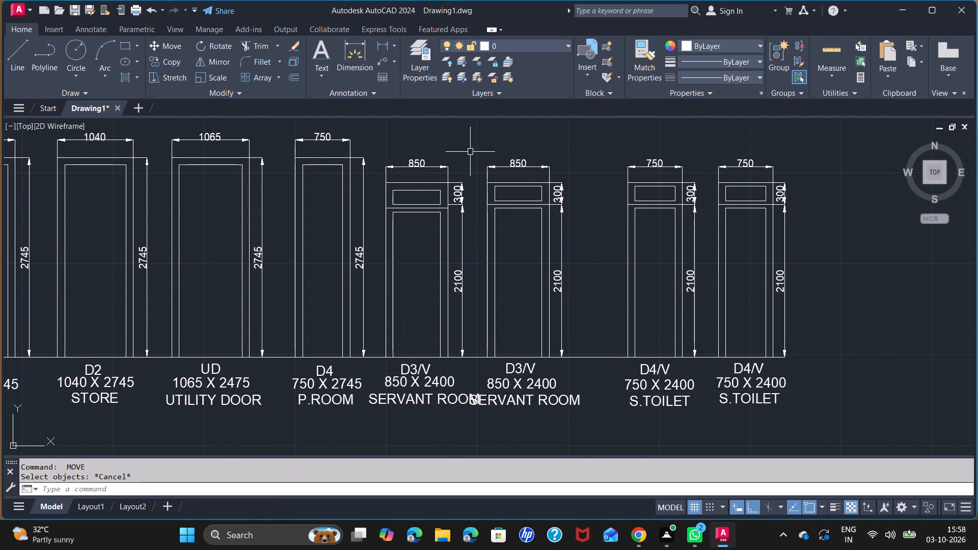
{"action": "left_click", "coordinate": [470, 152]}
{"action": "left_click", "coordinate": [619, 426]}
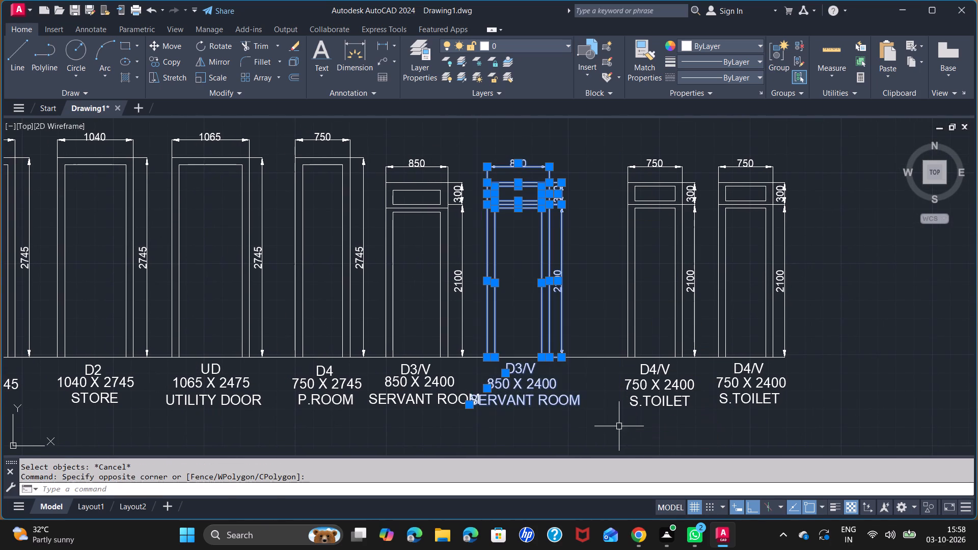
{"action": "scroll", "coordinate": [567, 348], "scroll_direction": "up", "scroll_amount": 1}
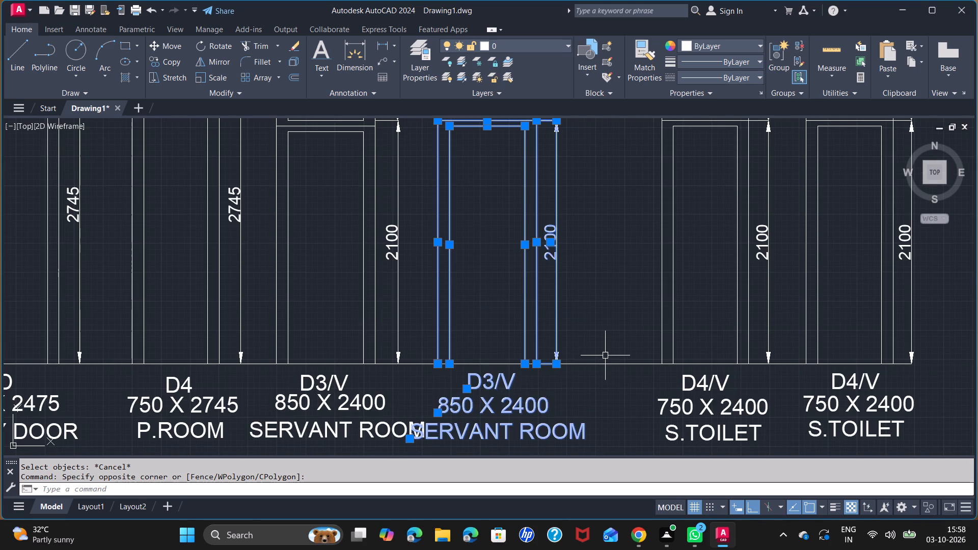
{"action": "key", "text": "m"}
{"action": "key", "text": "Return"}
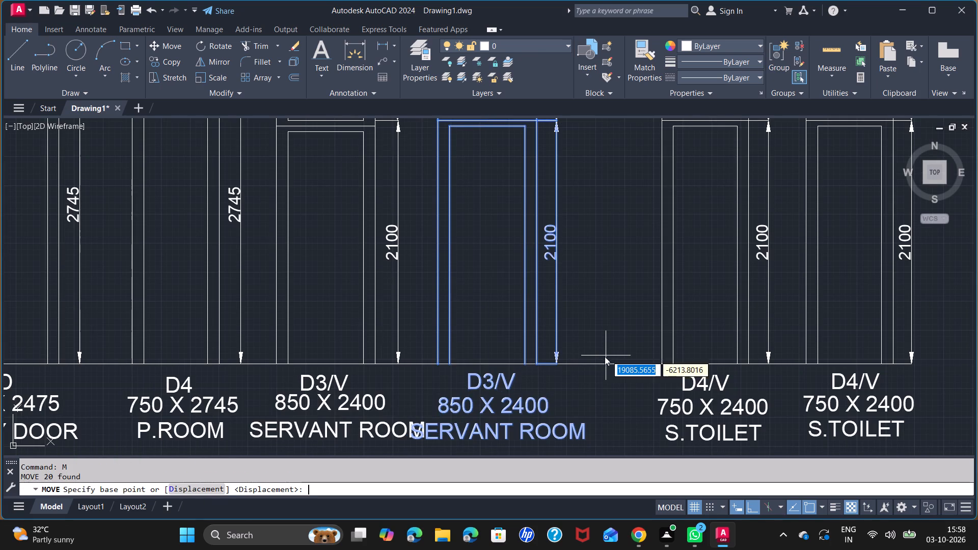
{"action": "left_click", "coordinate": [559, 366]}
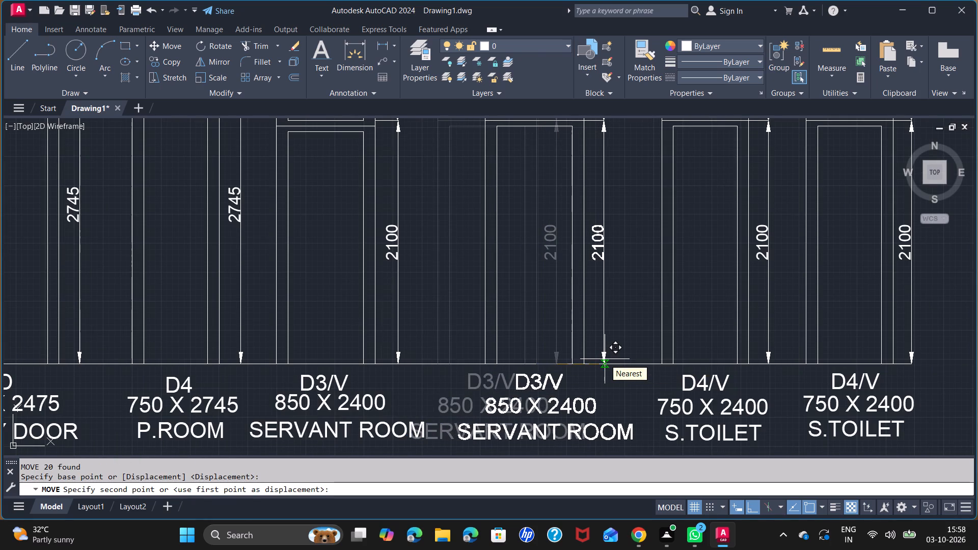
{"action": "left_click", "coordinate": [605, 359]}
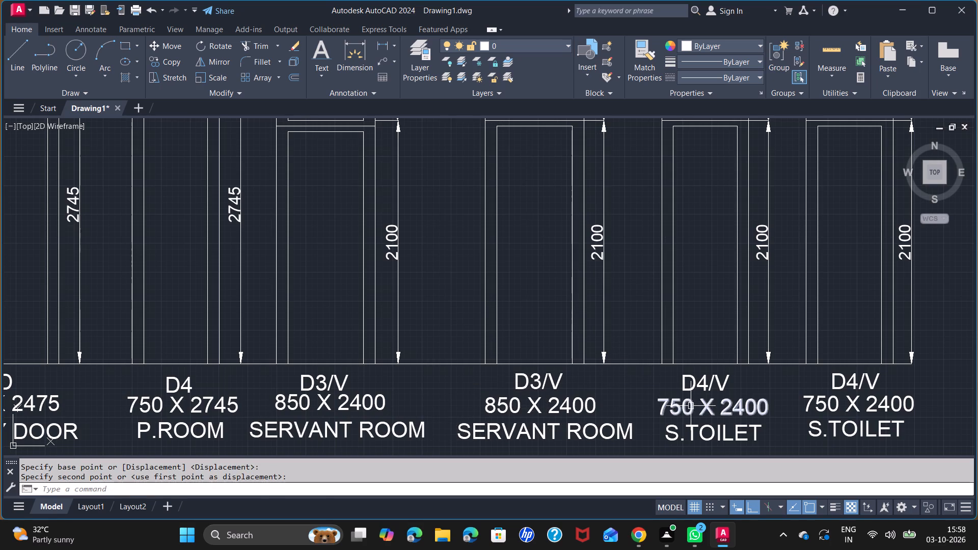
{"action": "key", "text": "space"}
{"action": "scroll", "coordinate": [496, 405], "scroll_direction": "down", "scroll_amount": 3}
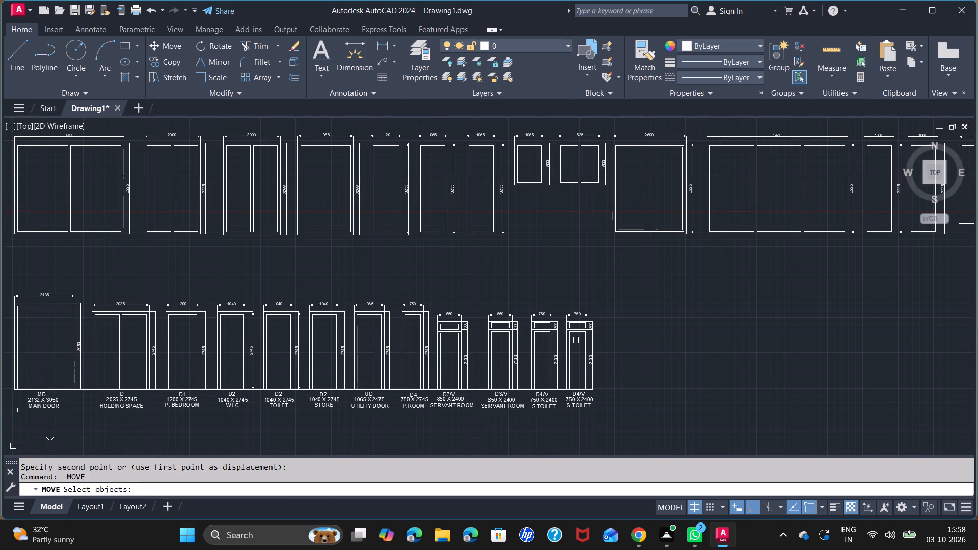
{"action": "key", "text": "Escape"}
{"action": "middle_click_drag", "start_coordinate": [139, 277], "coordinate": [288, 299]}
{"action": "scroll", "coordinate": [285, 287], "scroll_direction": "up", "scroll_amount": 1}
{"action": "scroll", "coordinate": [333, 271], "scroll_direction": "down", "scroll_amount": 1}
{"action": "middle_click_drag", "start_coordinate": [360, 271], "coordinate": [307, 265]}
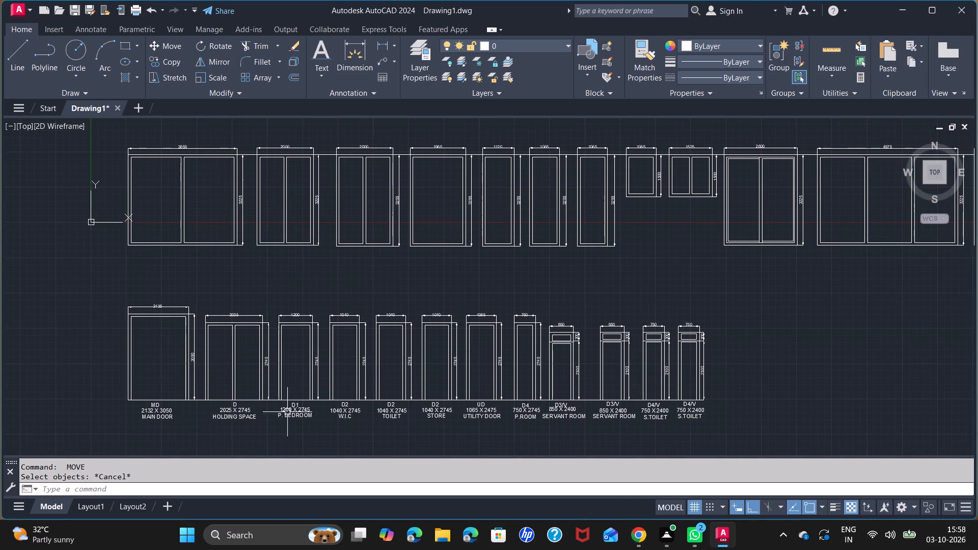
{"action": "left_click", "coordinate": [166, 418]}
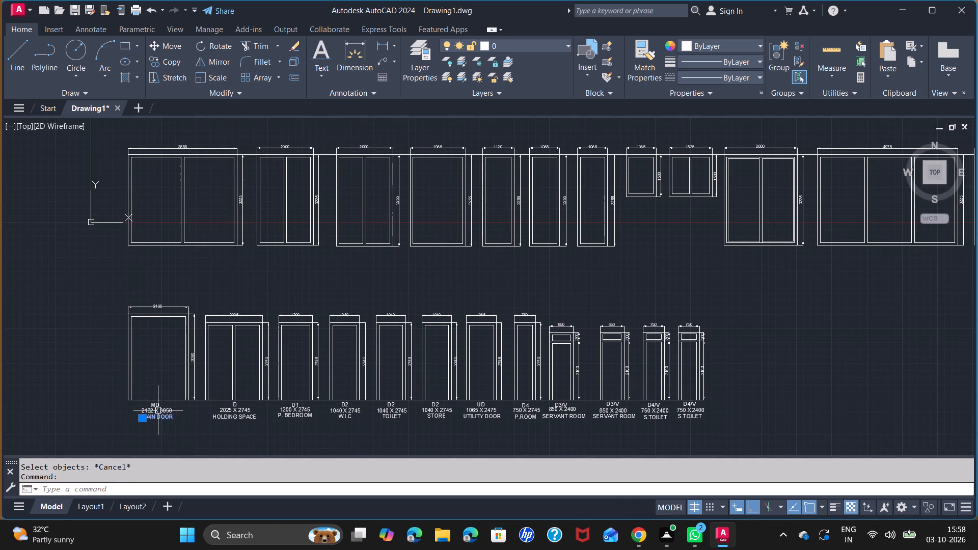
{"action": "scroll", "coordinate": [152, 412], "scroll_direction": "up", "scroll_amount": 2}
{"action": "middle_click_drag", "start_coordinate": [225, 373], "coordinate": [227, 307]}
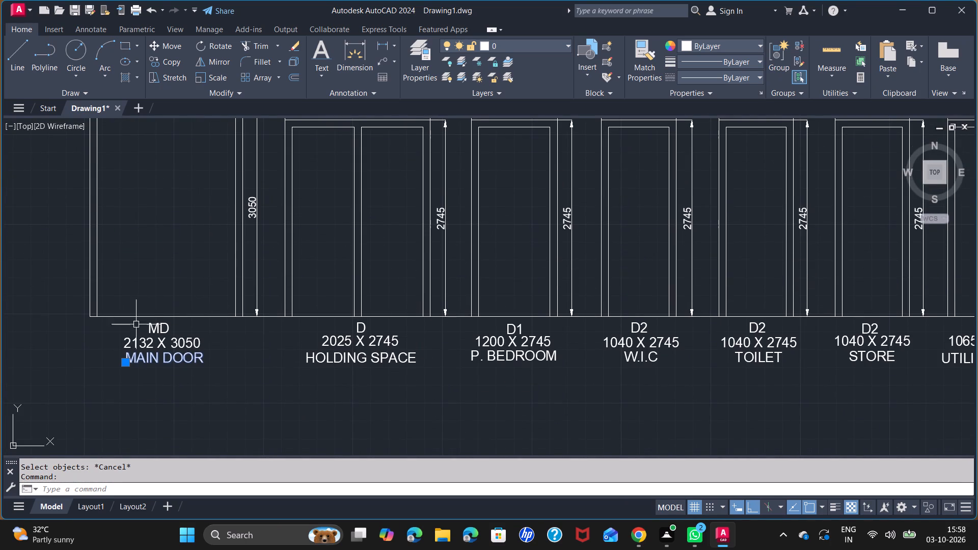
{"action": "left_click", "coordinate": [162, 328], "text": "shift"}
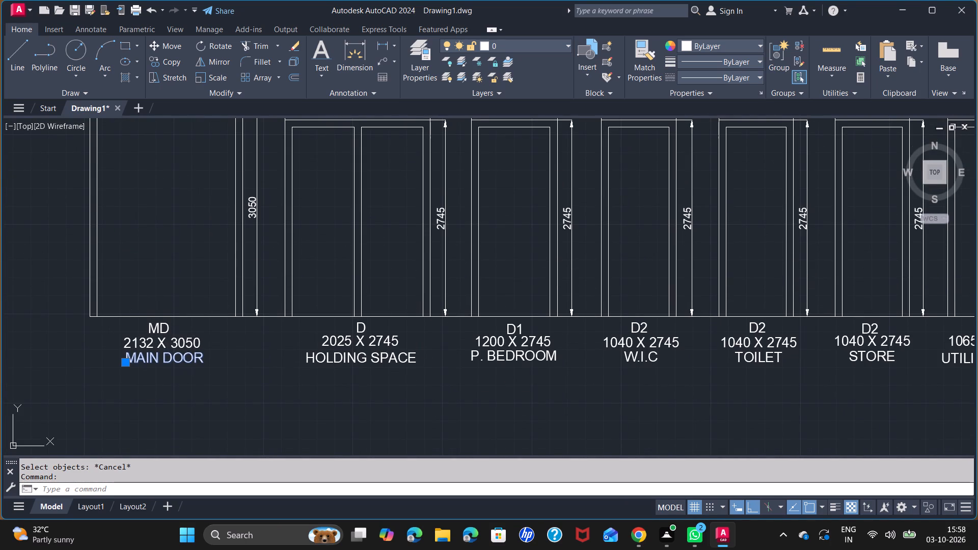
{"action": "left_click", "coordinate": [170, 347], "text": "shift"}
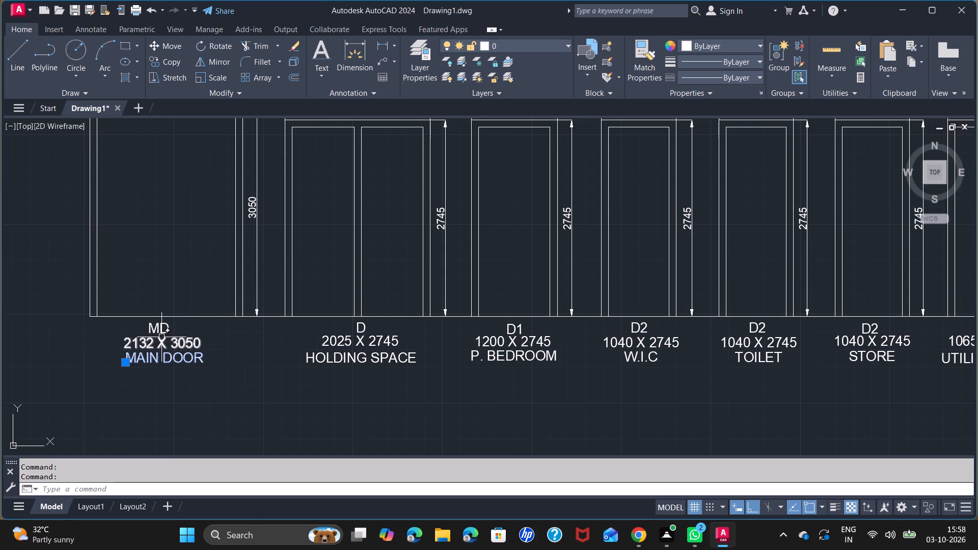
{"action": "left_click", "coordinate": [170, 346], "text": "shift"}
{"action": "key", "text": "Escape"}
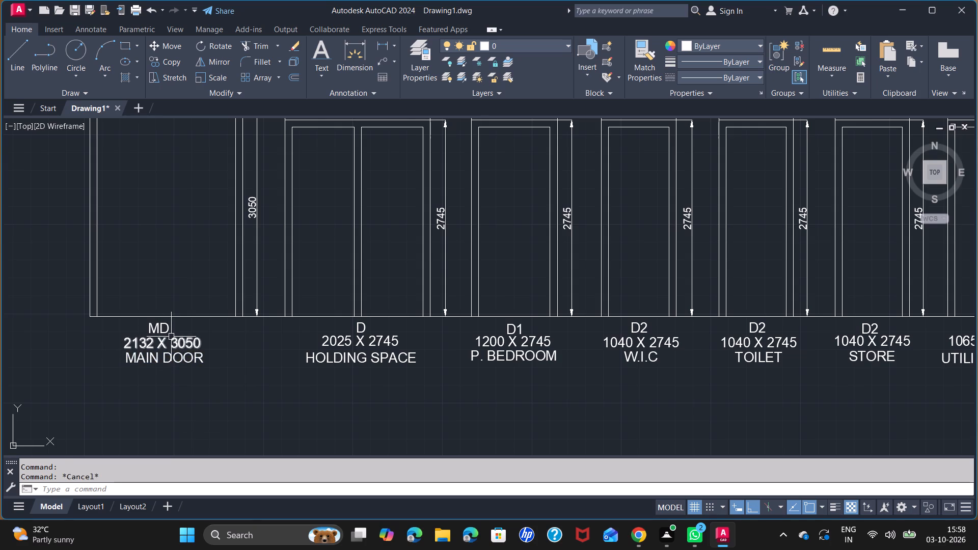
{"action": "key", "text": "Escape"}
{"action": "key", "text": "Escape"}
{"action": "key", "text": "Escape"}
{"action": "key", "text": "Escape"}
Copy the main door's MD, 2132 X 3050 and MAIN DOOR labels beneath the first elevation of the upper row, with Ortho off.
{"action": "left_click", "coordinate": [109, 321]}
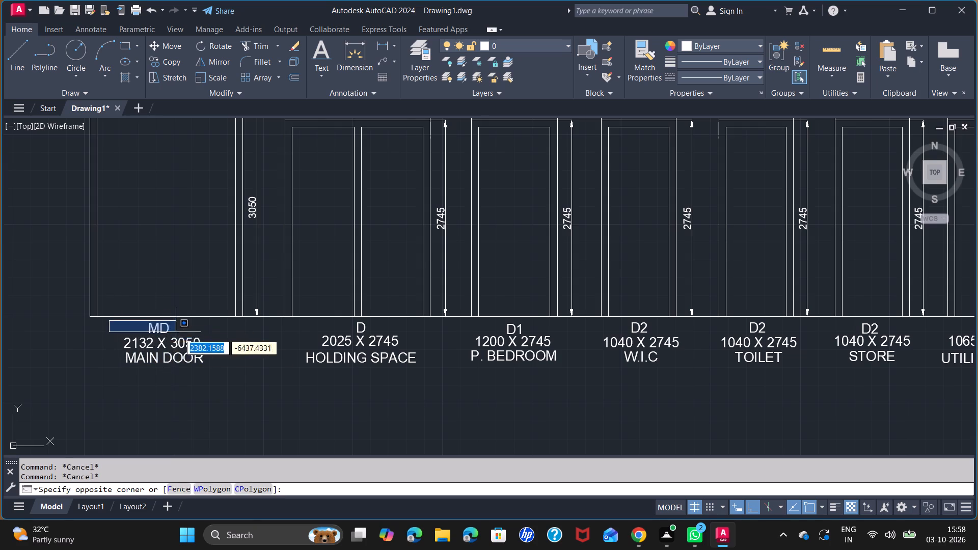
{"action": "left_click", "coordinate": [220, 374]}
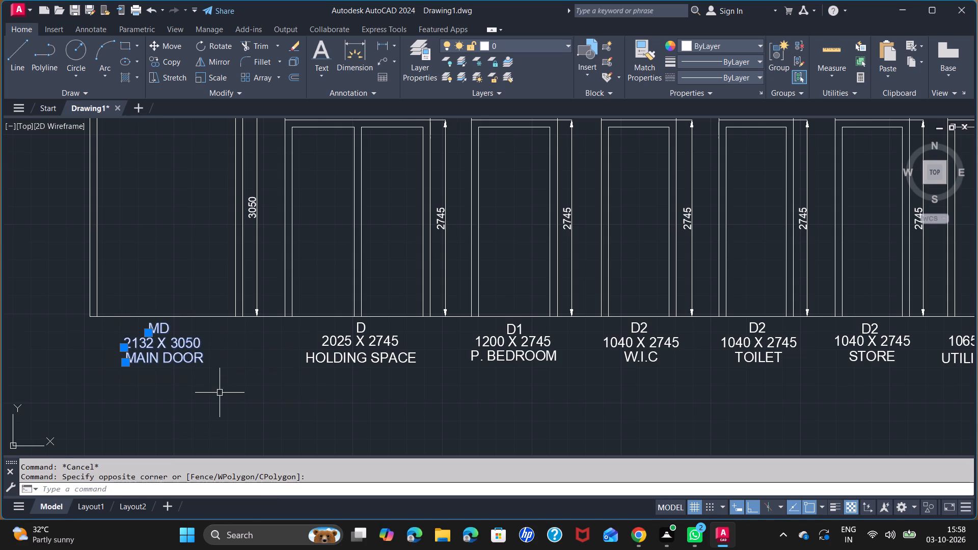
{"action": "type", "text": "CO"}
{"action": "key", "text": "Return"}
{"action": "left_click", "coordinate": [151, 327]}
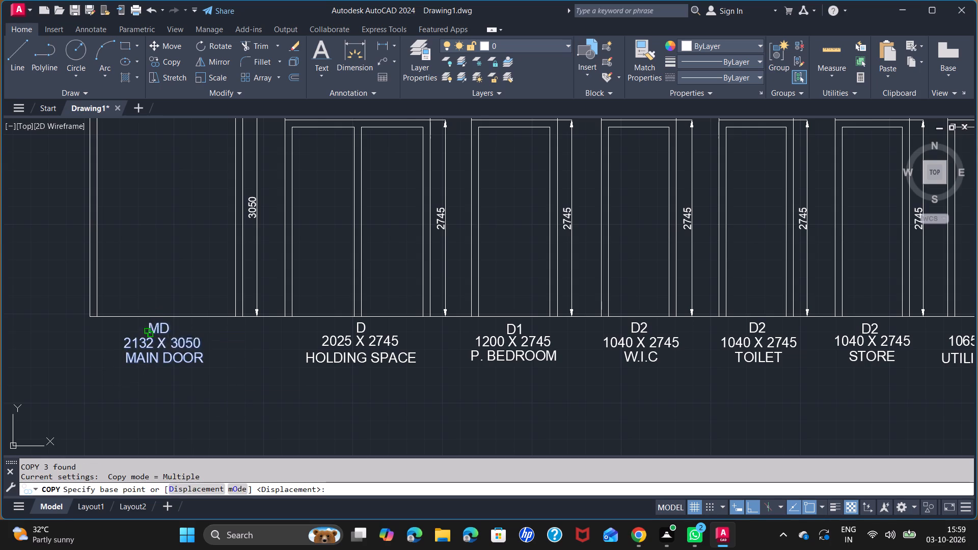
{"action": "scroll", "coordinate": [126, 210], "scroll_direction": "down", "scroll_amount": 2}
{"action": "middle_click_drag", "start_coordinate": [143, 194], "coordinate": [155, 390]}
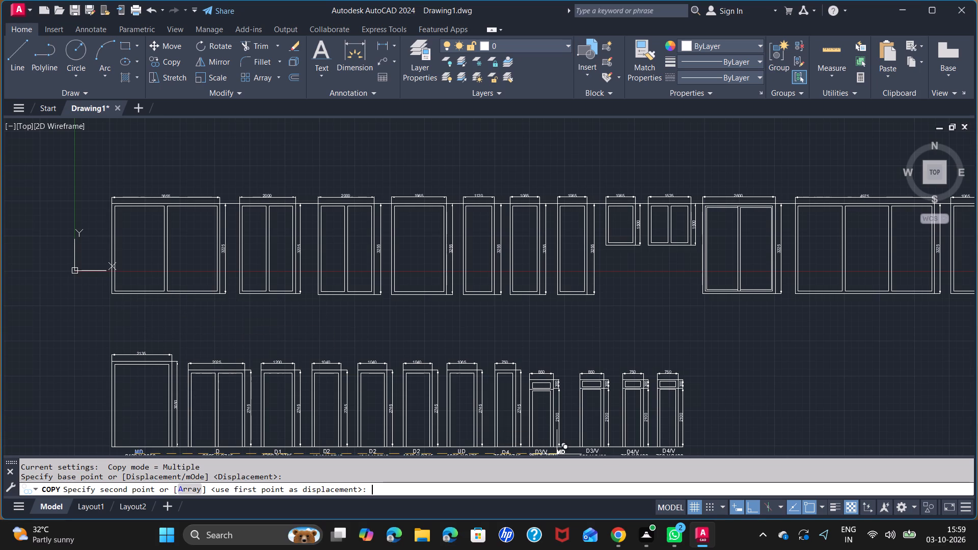
{"action": "left_click", "coordinate": [753, 508]}
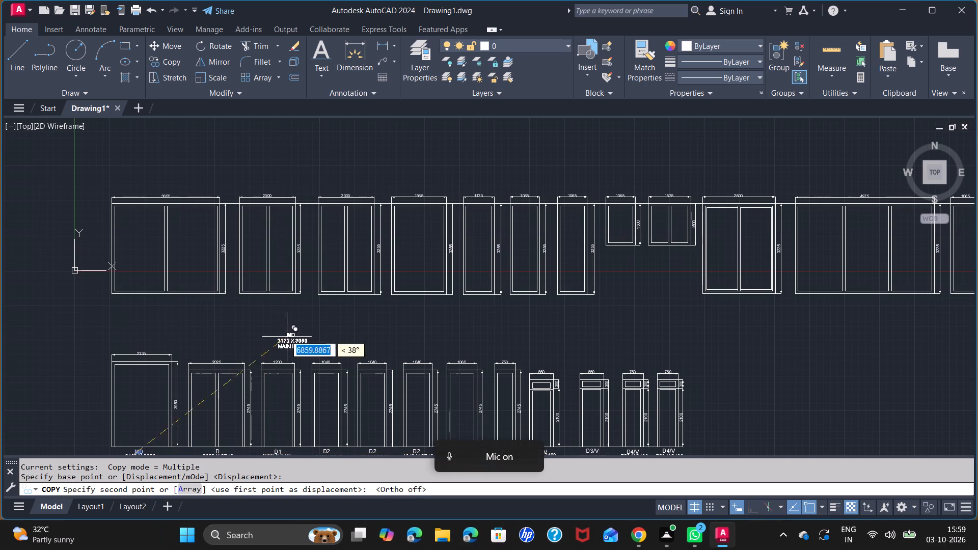
{"action": "scroll", "coordinate": [164, 310], "scroll_direction": "up", "scroll_amount": 4}
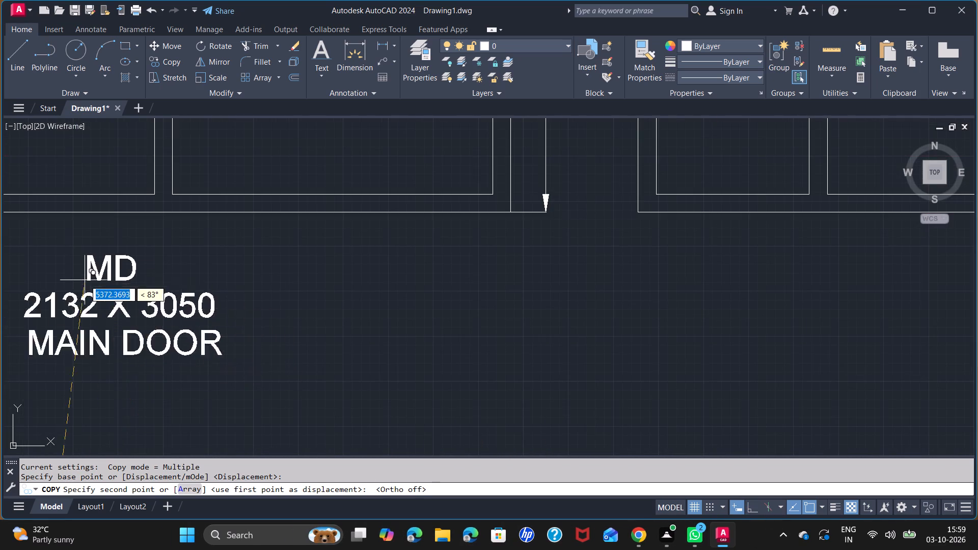
{"action": "scroll", "coordinate": [85, 280], "scroll_direction": "down", "scroll_amount": 4}
{"action": "middle_click_drag", "start_coordinate": [108, 278], "coordinate": [167, 285]}
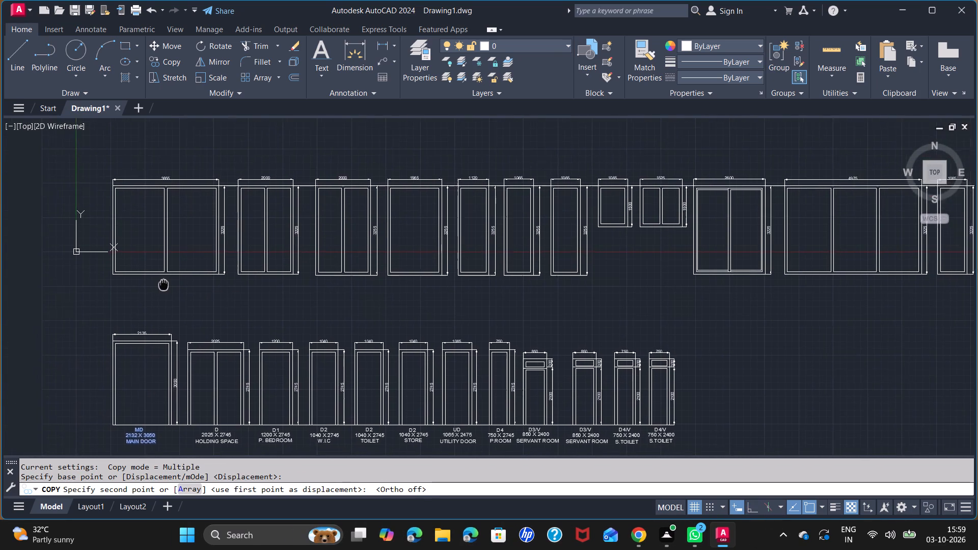
{"action": "scroll", "coordinate": [161, 283], "scroll_direction": "up", "scroll_amount": 2}
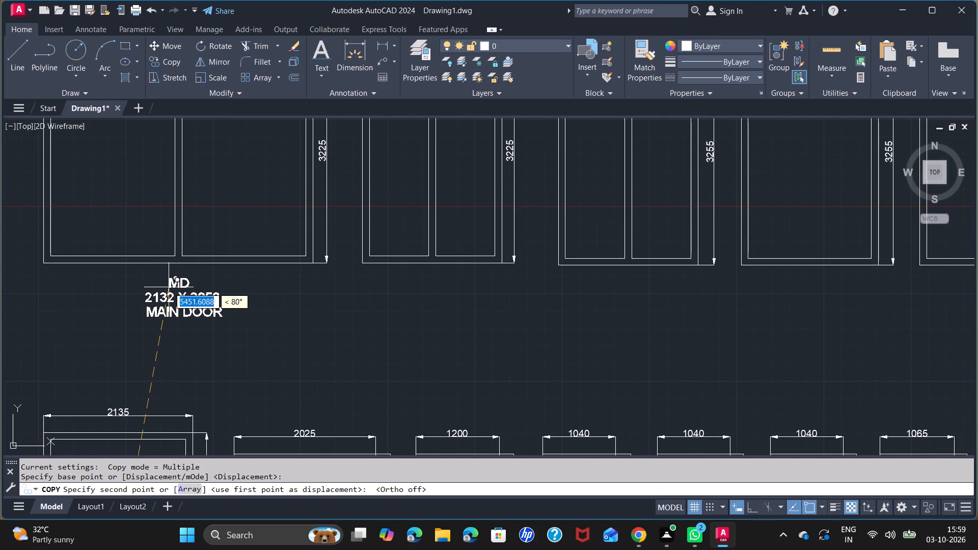
{"action": "left_click", "coordinate": [168, 282]}
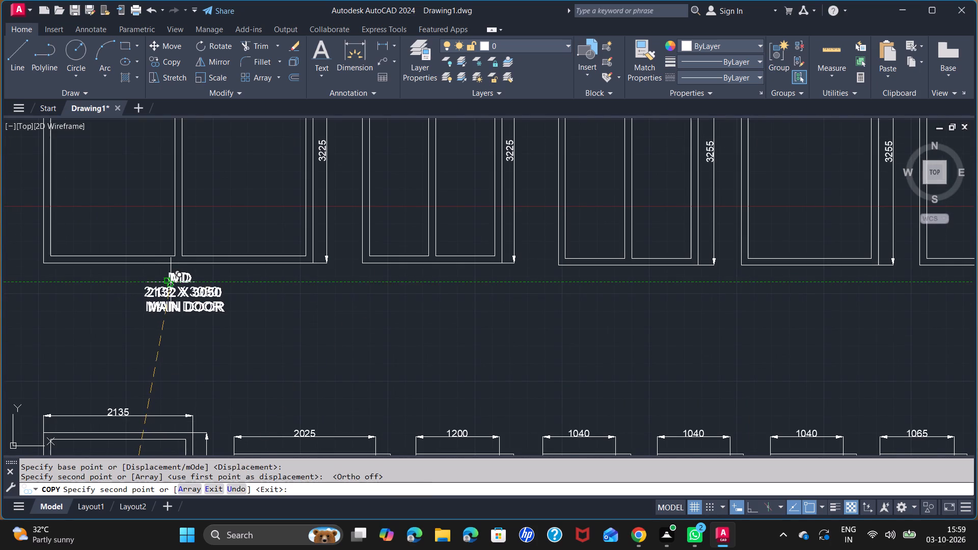
Place further copies of the three-line MD label set beneath the second to seventh elevations of the upper row.
{"action": "left_click", "coordinate": [424, 281]}
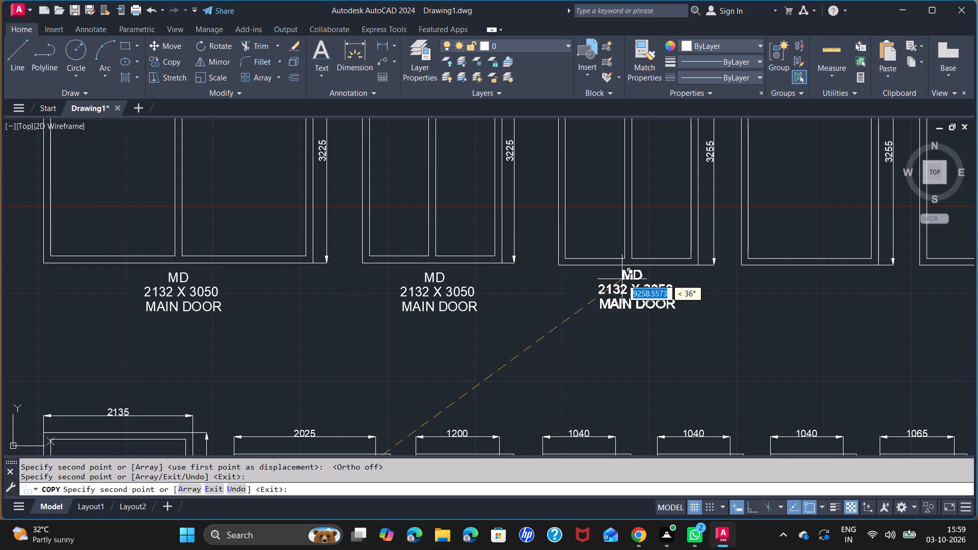
{"action": "left_click", "coordinate": [620, 280]}
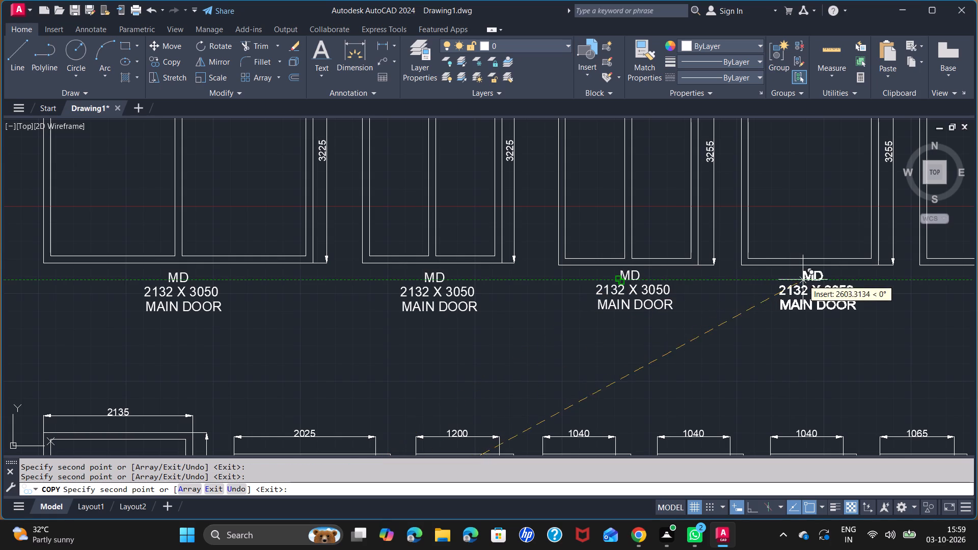
{"action": "left_click", "coordinate": [814, 278]}
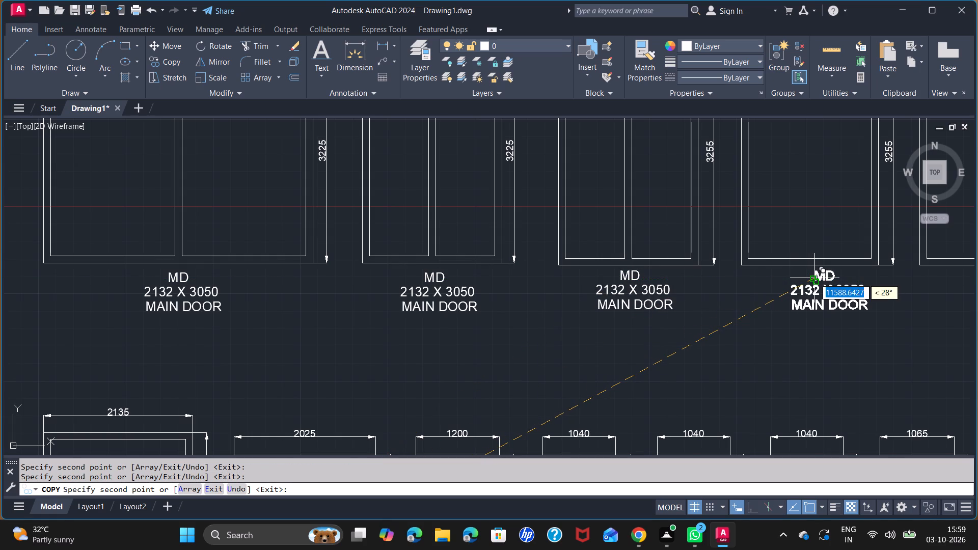
{"action": "middle_click_drag", "start_coordinate": [814, 278], "coordinate": [232, 305]}
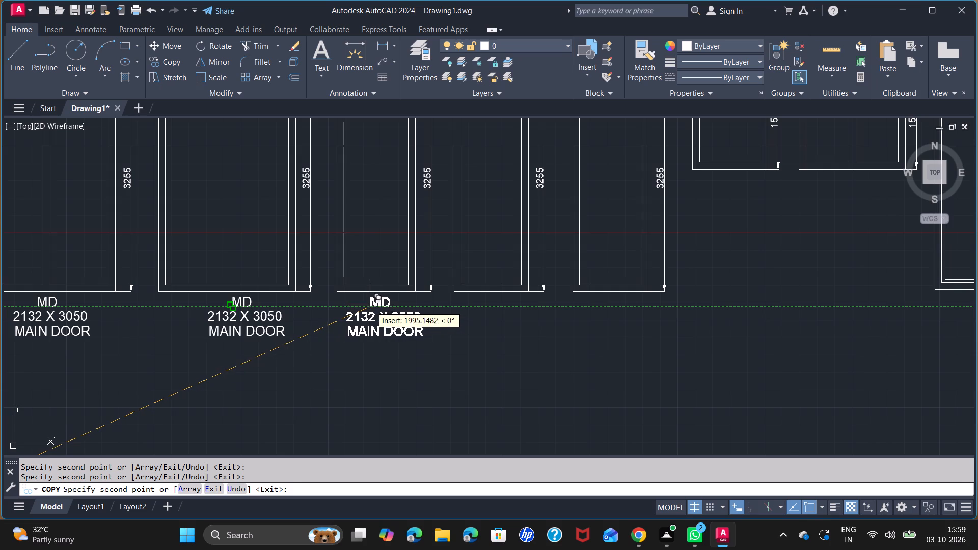
{"action": "left_click", "coordinate": [368, 305]}
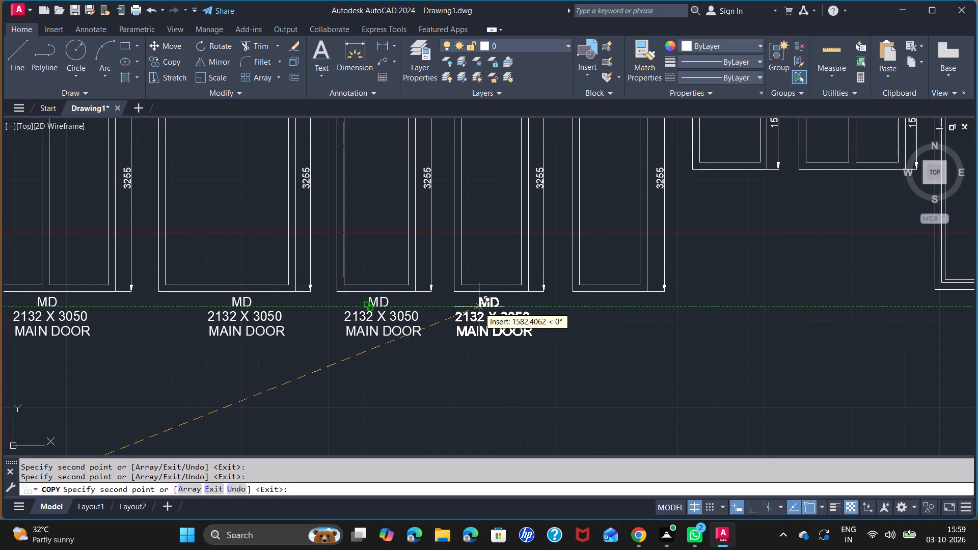
{"action": "left_click", "coordinate": [482, 308]}
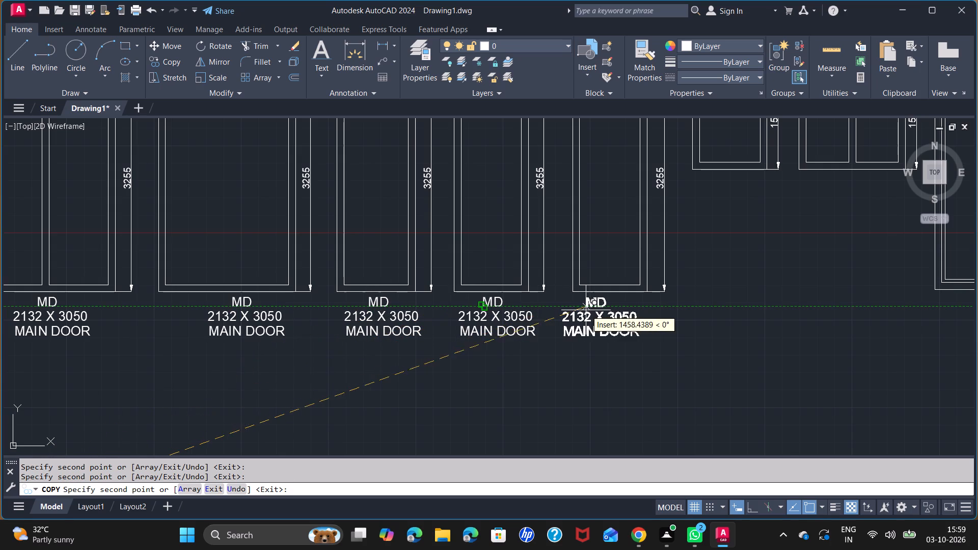
{"action": "left_click", "coordinate": [599, 307]}
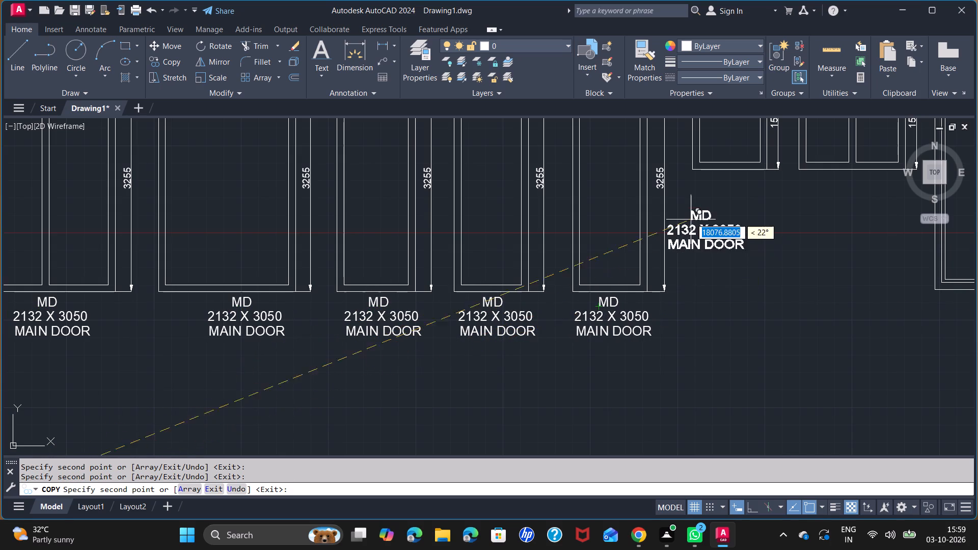
Place copies of the MD label set beneath the two 1500-high elevations and the 2600 and 4975 wide elevations.
{"action": "middle_click_drag", "start_coordinate": [719, 190], "coordinate": [549, 306]}
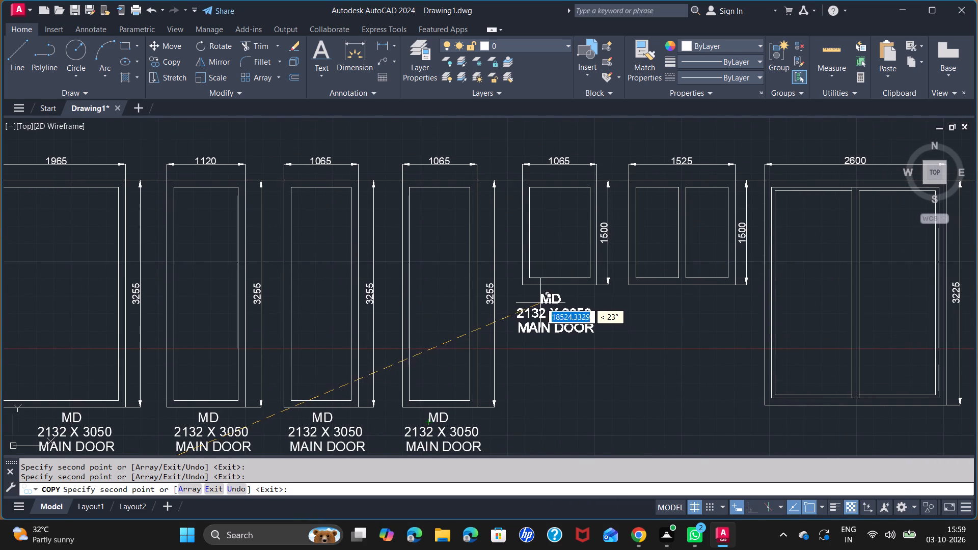
{"action": "left_click", "coordinate": [551, 301]}
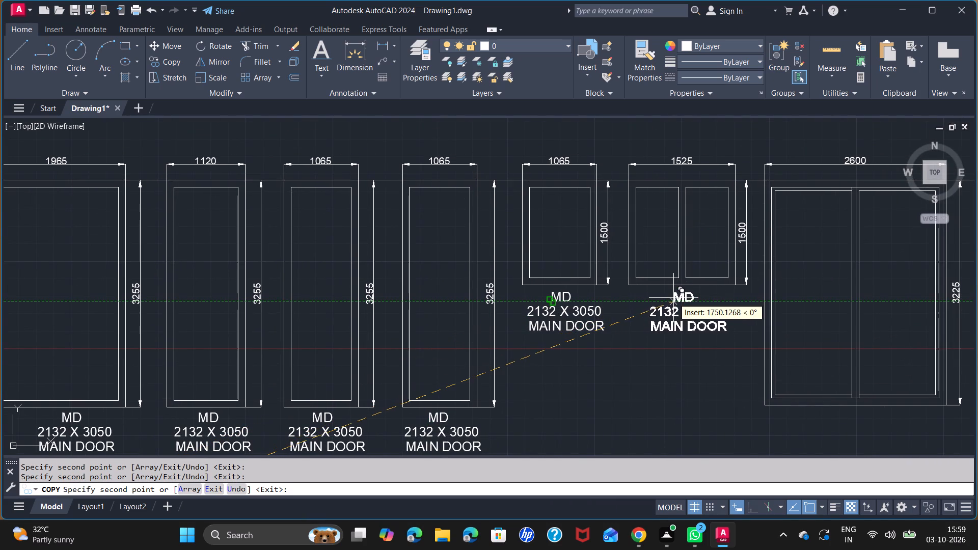
{"action": "left_click", "coordinate": [673, 298]}
{"action": "middle_click_drag", "start_coordinate": [708, 345], "coordinate": [485, 281]}
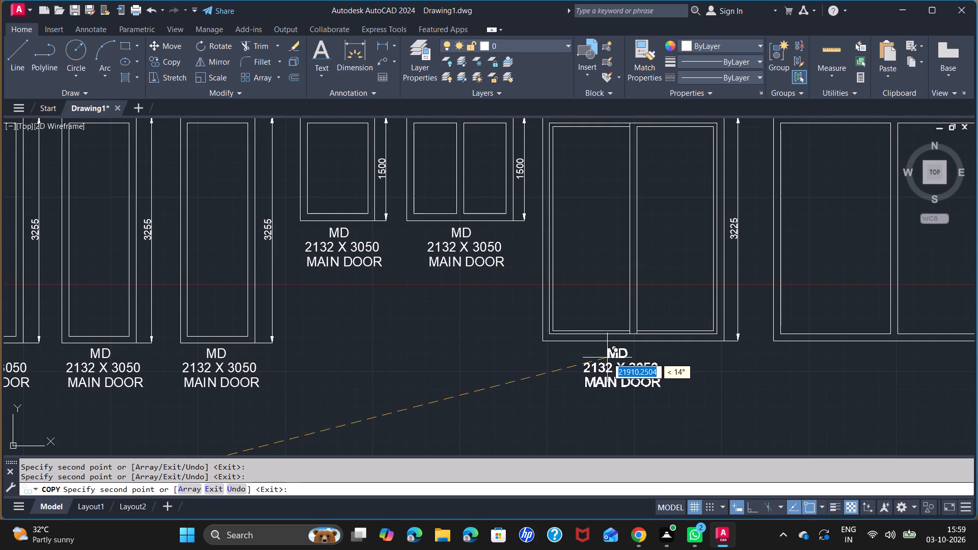
{"action": "left_click", "coordinate": [623, 361]}
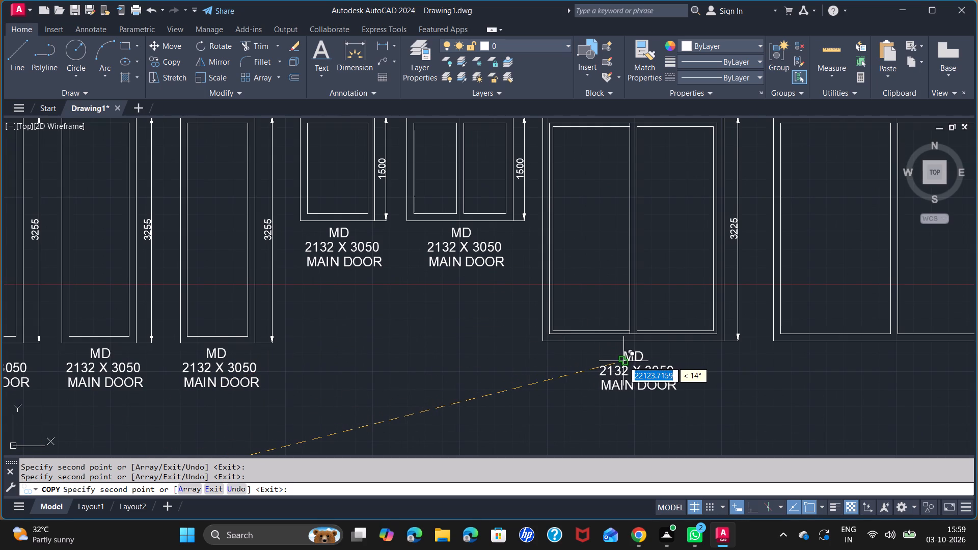
{"action": "middle_click_drag", "start_coordinate": [715, 361], "coordinate": [486, 363]}
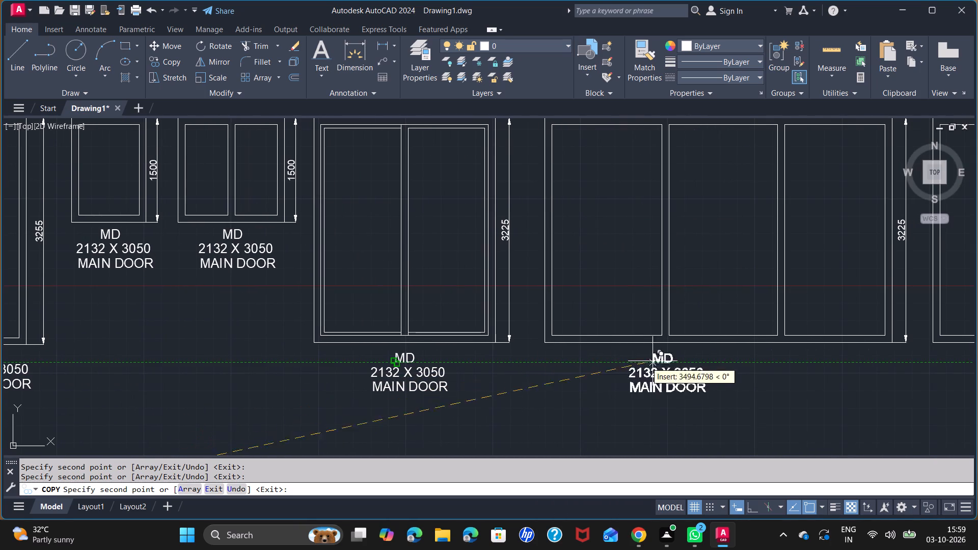
{"action": "left_click", "coordinate": [718, 364]}
Place copies of the MD label set beneath the last two 1065 wide elevations and the 6845 wide elevation, and finish copying.
{"action": "middle_click_drag", "start_coordinate": [778, 360], "coordinate": [621, 362]}
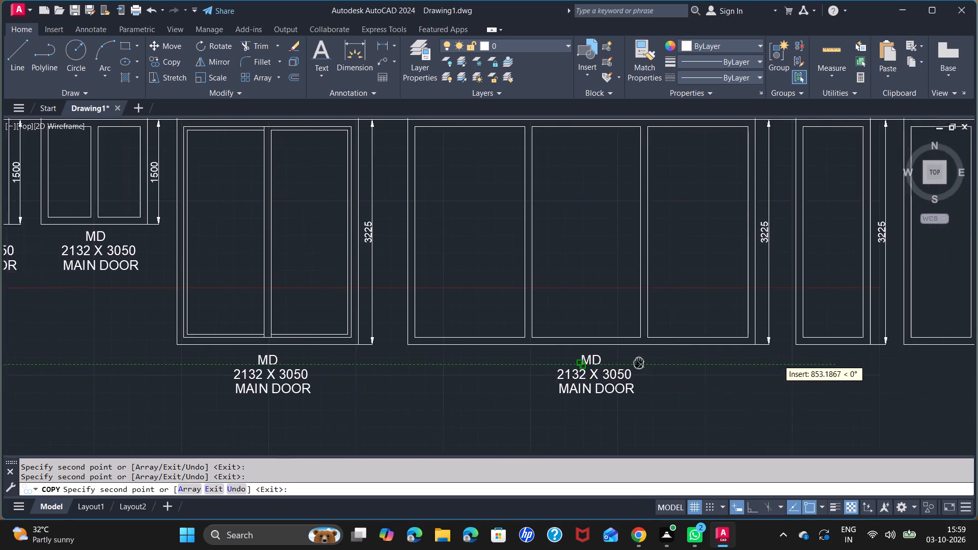
{"action": "middle_click_drag", "start_coordinate": [621, 362], "coordinate": [208, 372]}
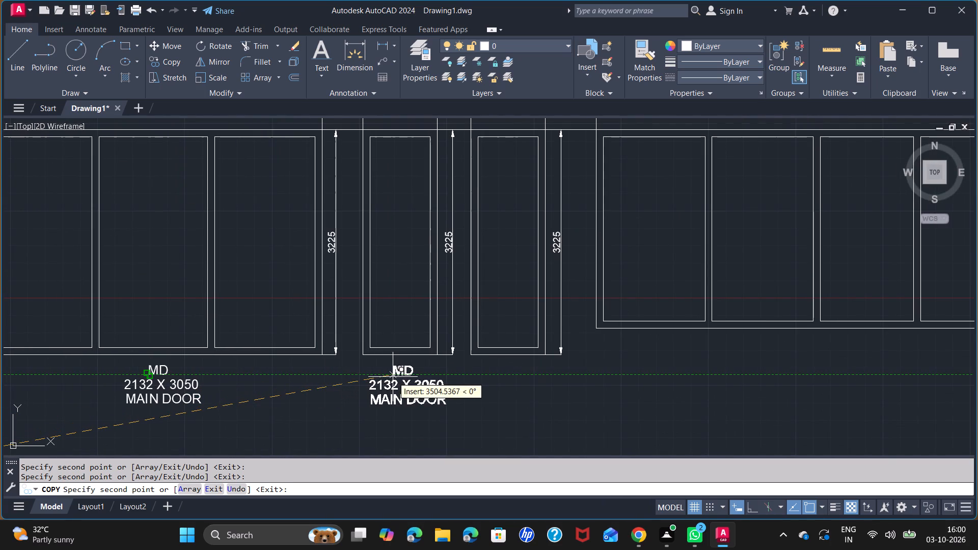
{"action": "left_click", "coordinate": [393, 377]}
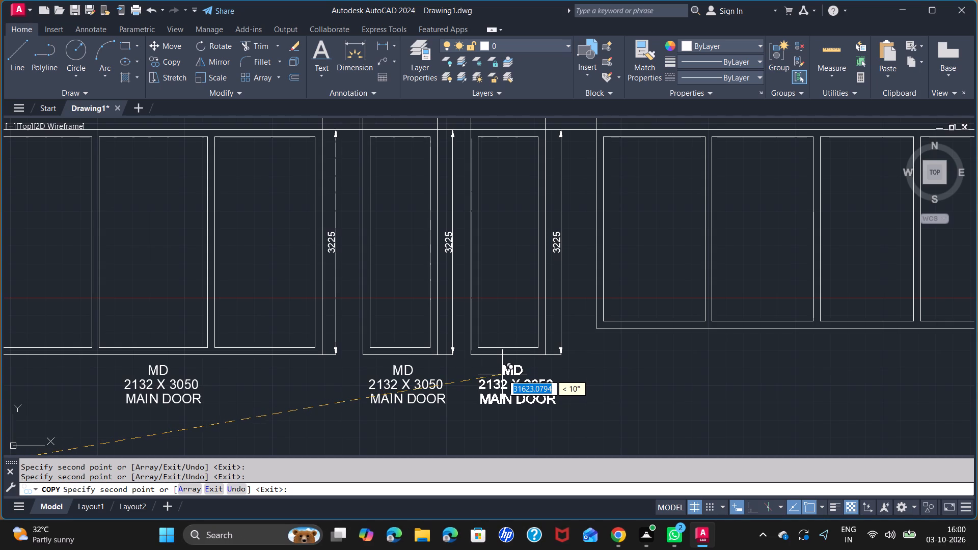
{"action": "left_click", "coordinate": [502, 374]}
{"action": "scroll", "coordinate": [757, 353], "scroll_direction": "down", "scroll_amount": 1}
{"action": "middle_click_drag", "start_coordinate": [757, 354], "coordinate": [664, 352]}
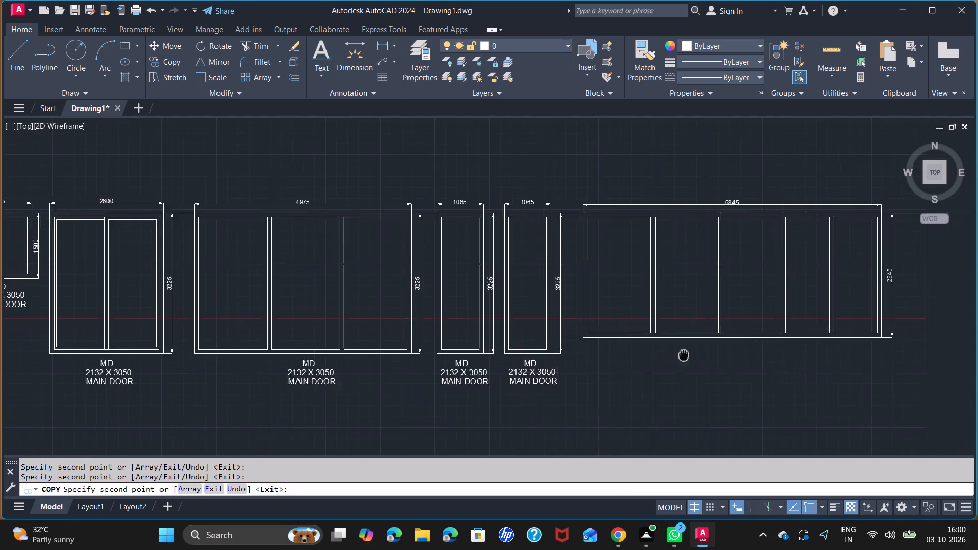
{"action": "middle_click_drag", "start_coordinate": [664, 352], "coordinate": [549, 346]}
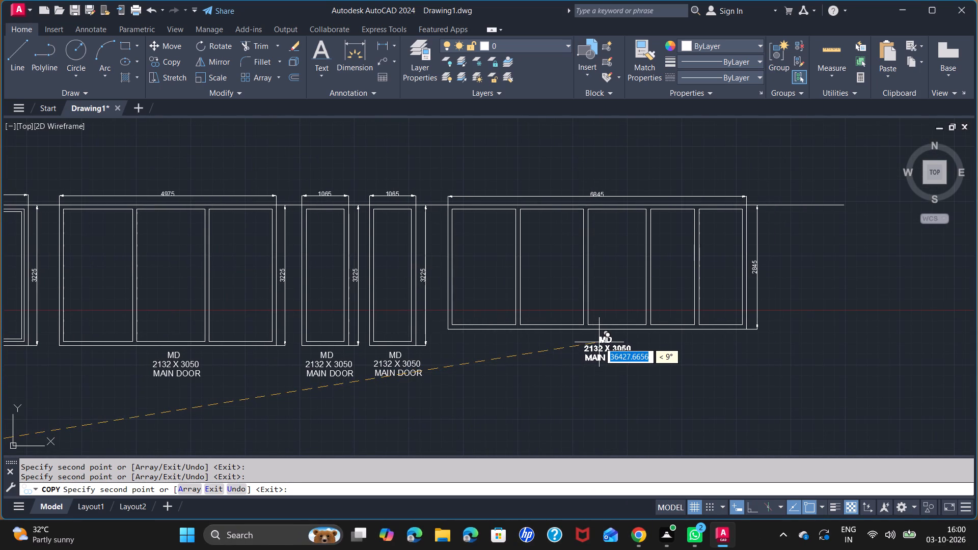
{"action": "left_click", "coordinate": [599, 342]}
{"action": "key", "text": "space"}
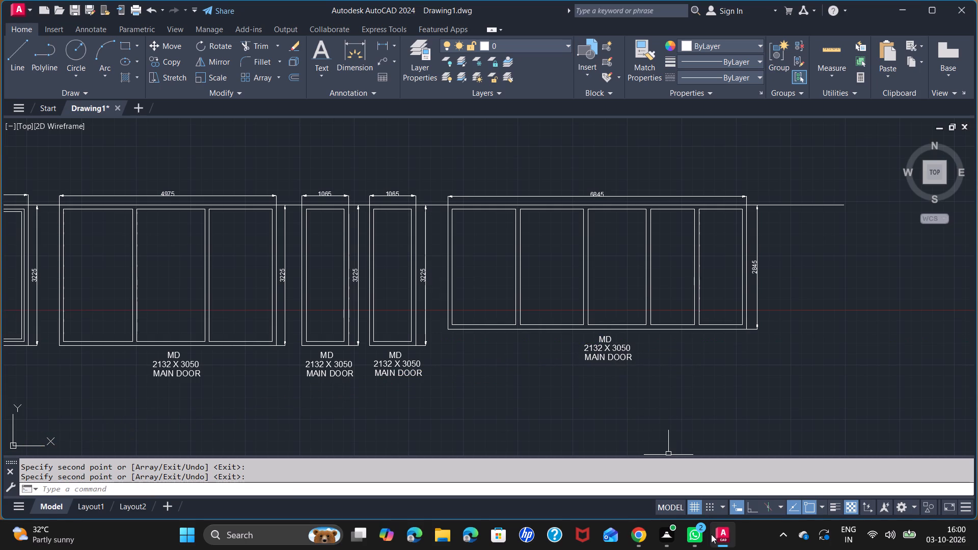
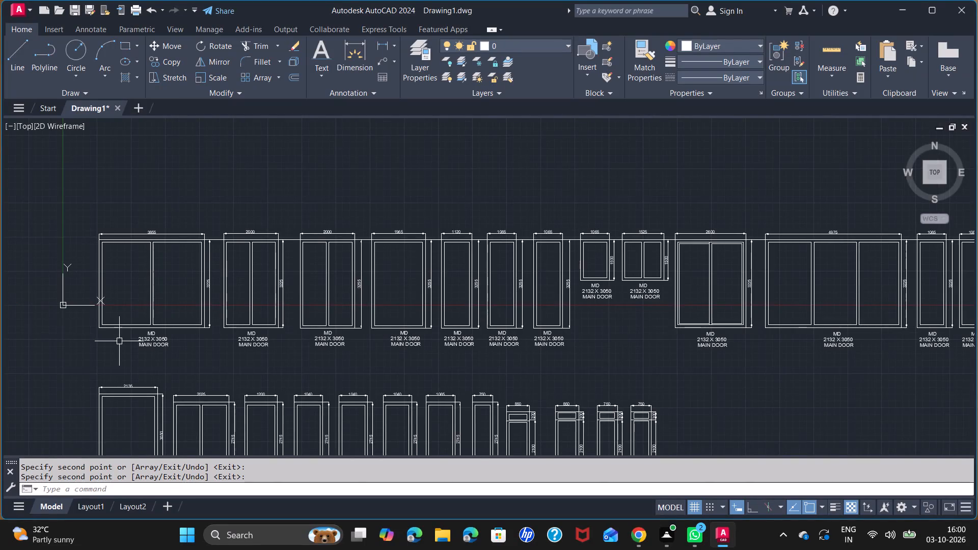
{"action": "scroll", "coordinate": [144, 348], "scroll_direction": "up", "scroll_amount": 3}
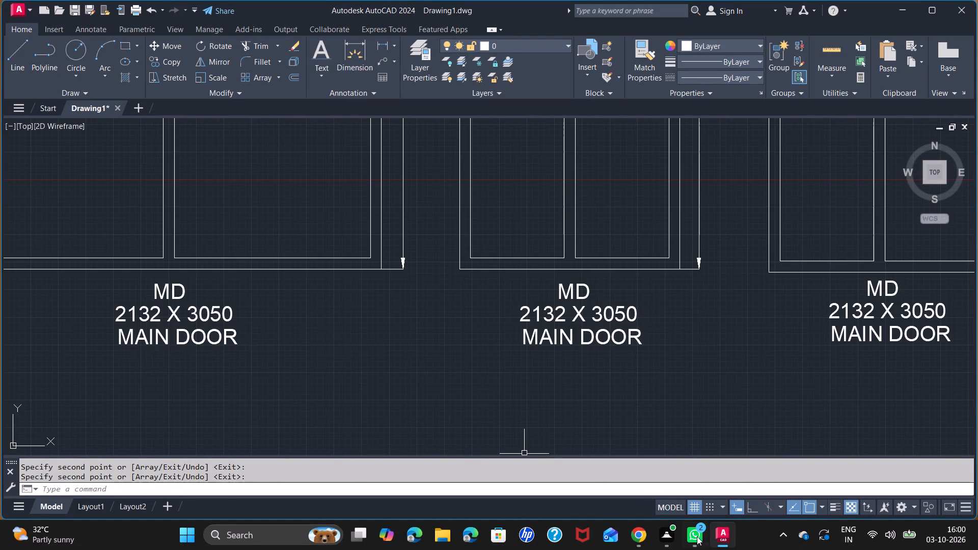
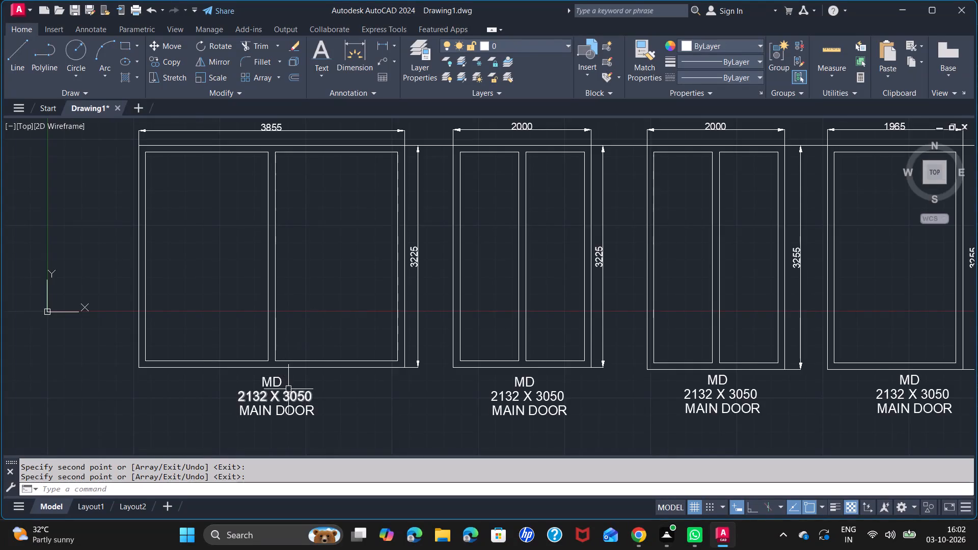
Change the tag text under the first elevation, 3855 wide, in the upper row to SG1.
{"action": "scroll", "coordinate": [290, 389], "scroll_direction": "down", "scroll_amount": 2}
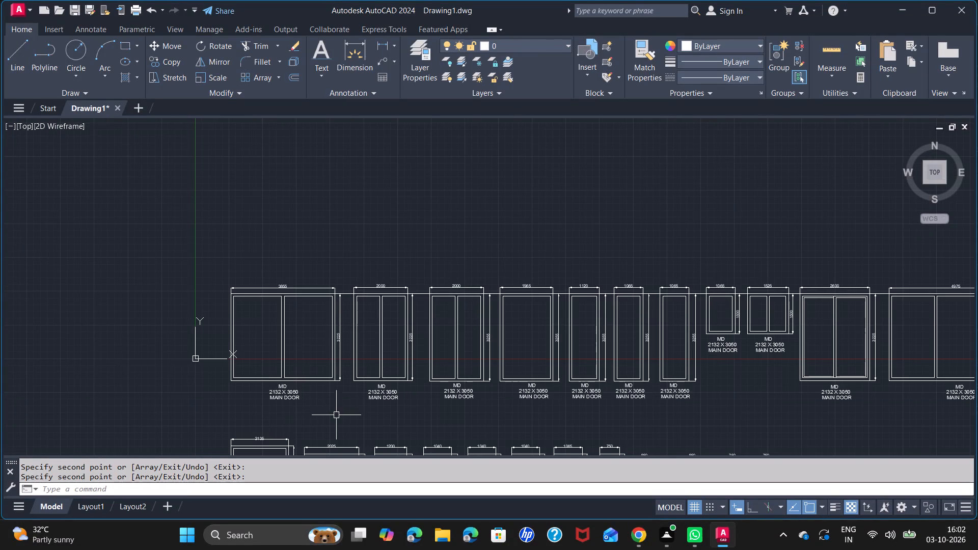
{"action": "middle_click_drag", "start_coordinate": [344, 323], "coordinate": [320, 298]}
{"action": "scroll", "coordinate": [258, 371], "scroll_direction": "up", "scroll_amount": 3}
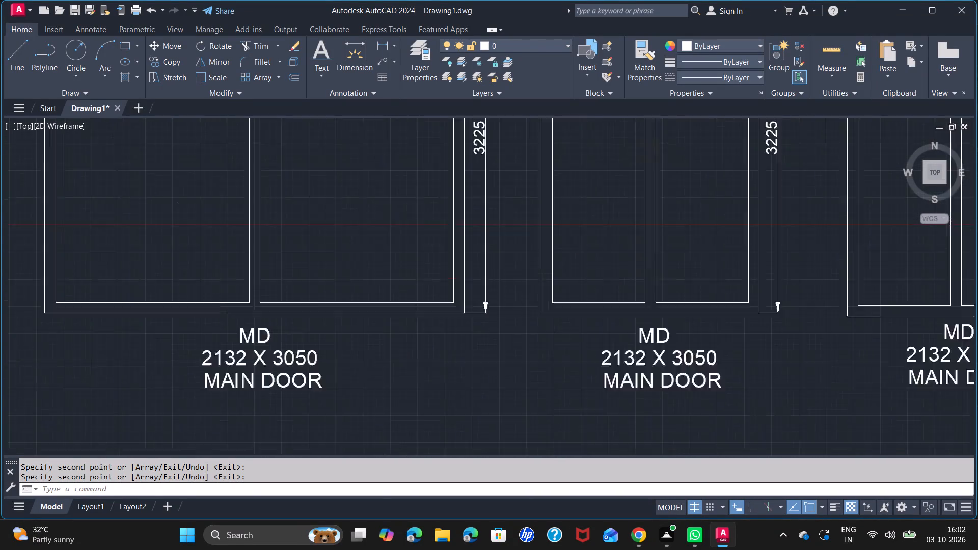
{"action": "scroll", "coordinate": [258, 371], "scroll_direction": "up", "scroll_amount": 1}
{"action": "double_click", "coordinate": [263, 310]}
{"action": "double_click", "coordinate": [274, 317]}
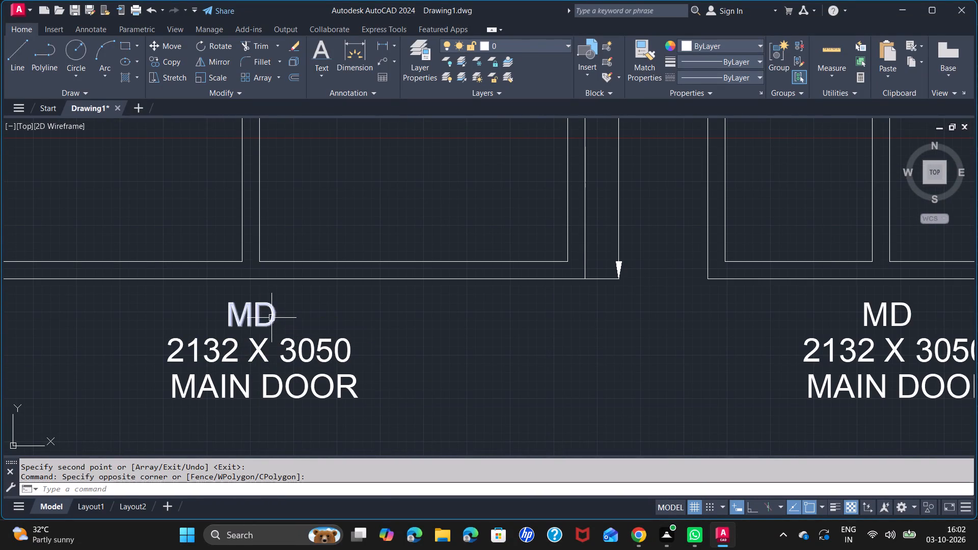
{"action": "double_click", "coordinate": [267, 318]}
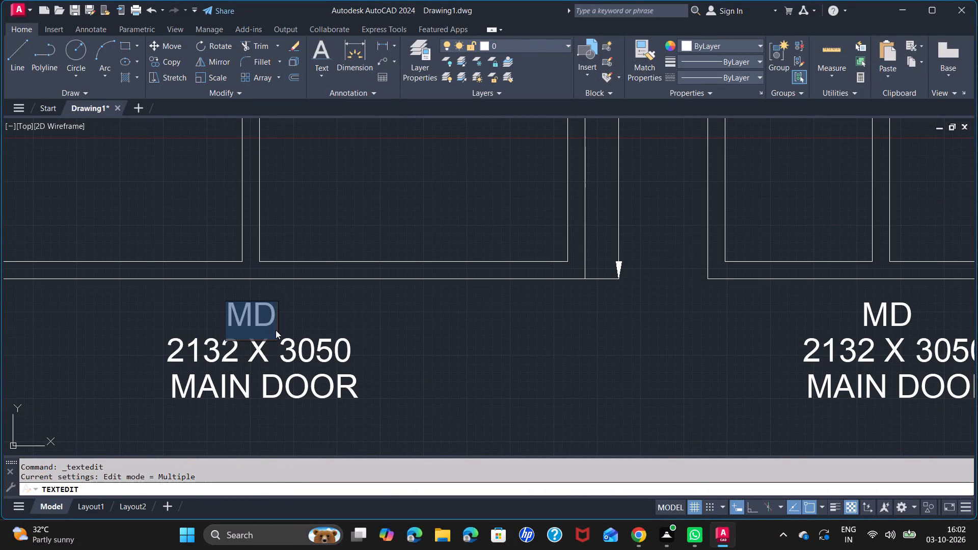
{"action": "key", "text": "BackSpace"}
{"action": "type", "text": "SG"}
{"action": "key", "text": "1"}
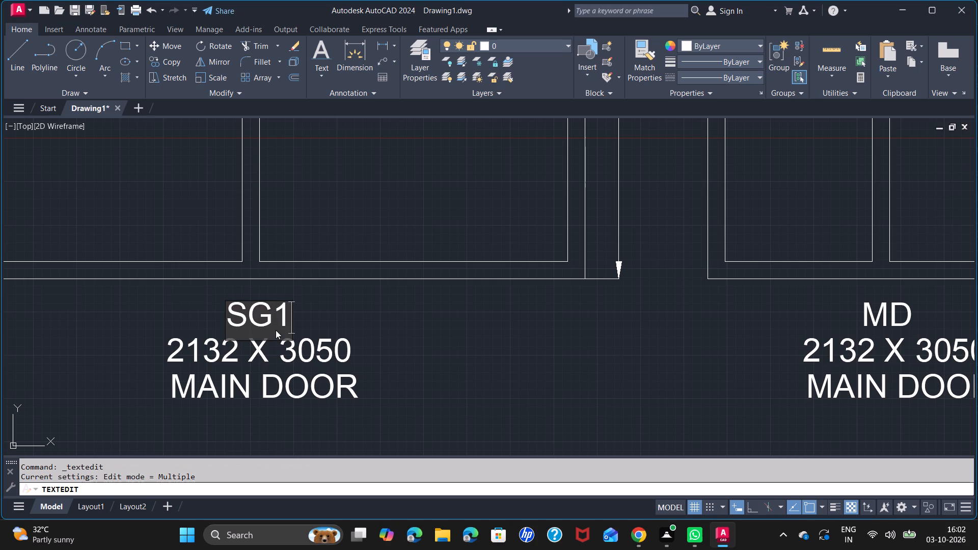
Change the size text under the SG1 elevation to 3855 X 3325.
{"action": "triple_click", "coordinate": [315, 350]}
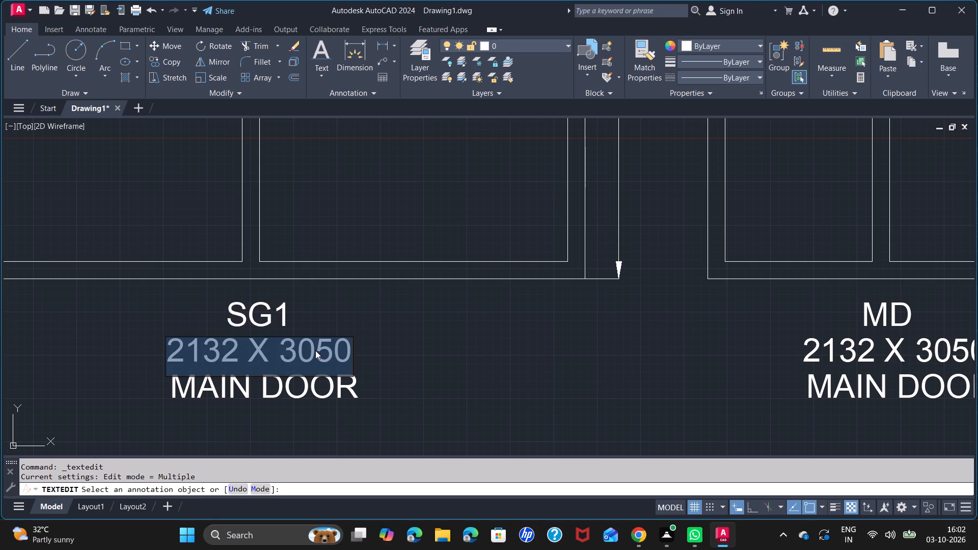
{"action": "key", "text": "BackSpace"}
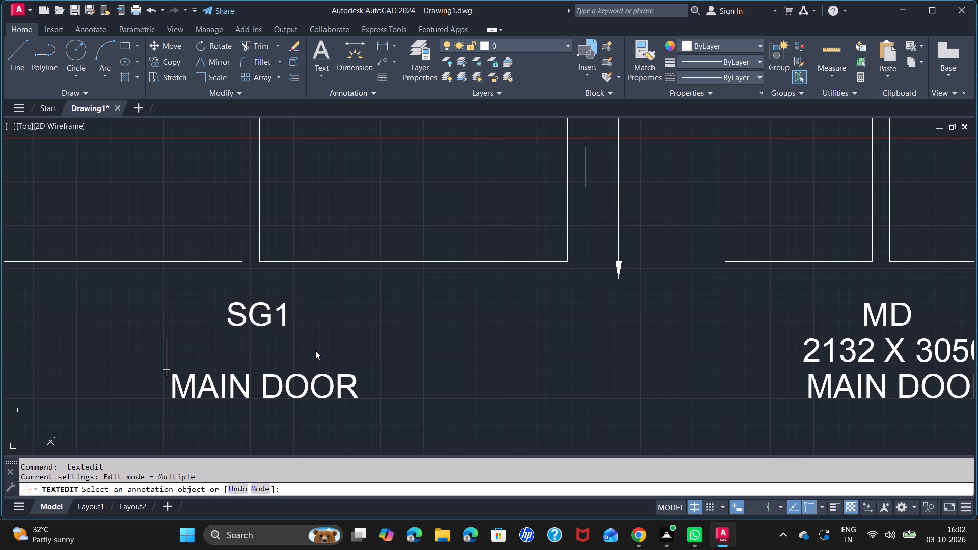
{"action": "type", "text": "3855 X"}
{"action": "key", "text": "space"}
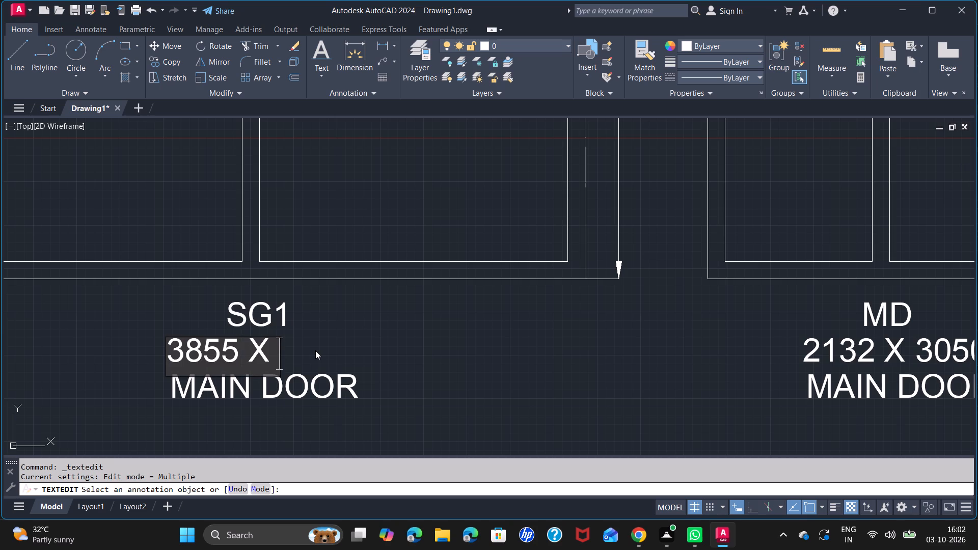
{"action": "type", "text": "3325"}
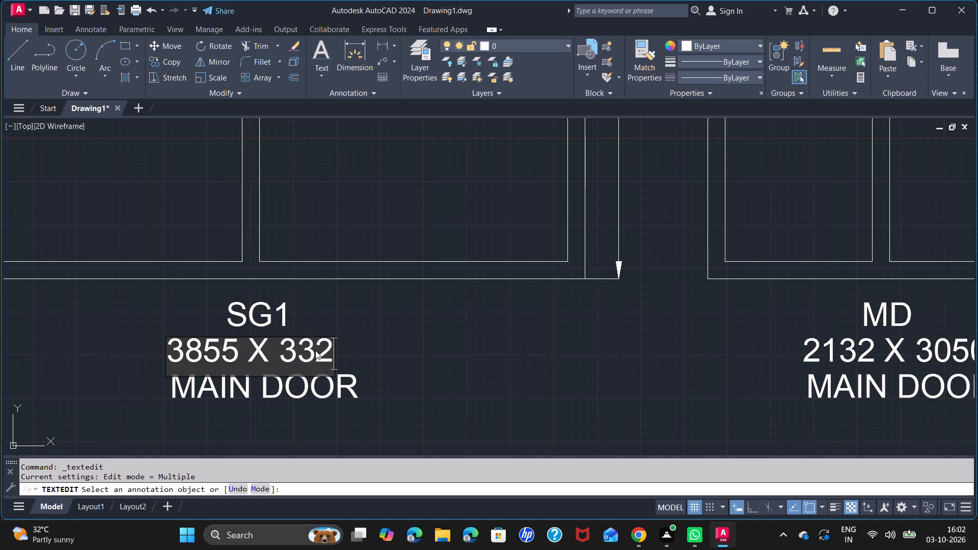
Replace the room-name text under the SG1 elevation with DRAWING ROOM.
{"action": "scroll", "coordinate": [315, 350], "scroll_direction": "up", "scroll_amount": 1}
{"action": "triple_click", "coordinate": [329, 421]}
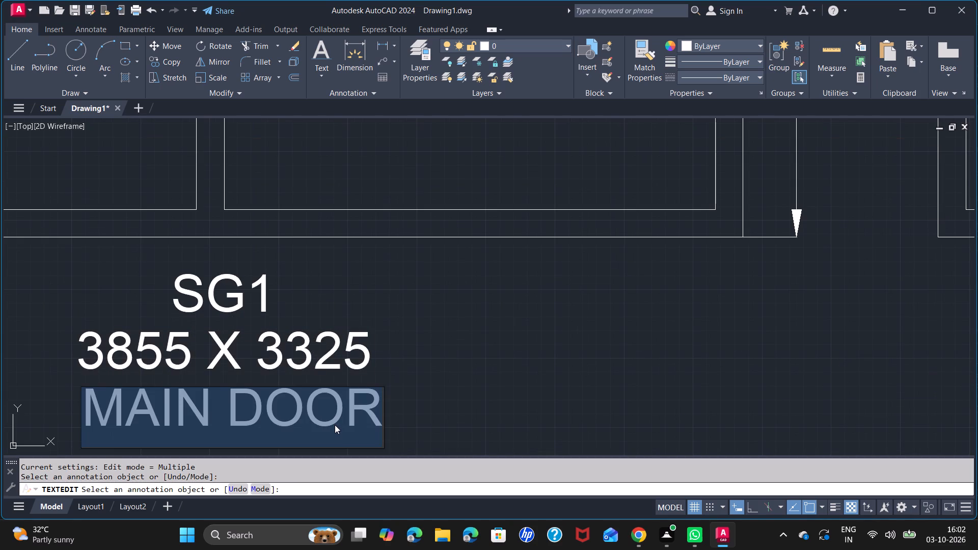
{"action": "key", "text": "BackSpace"}
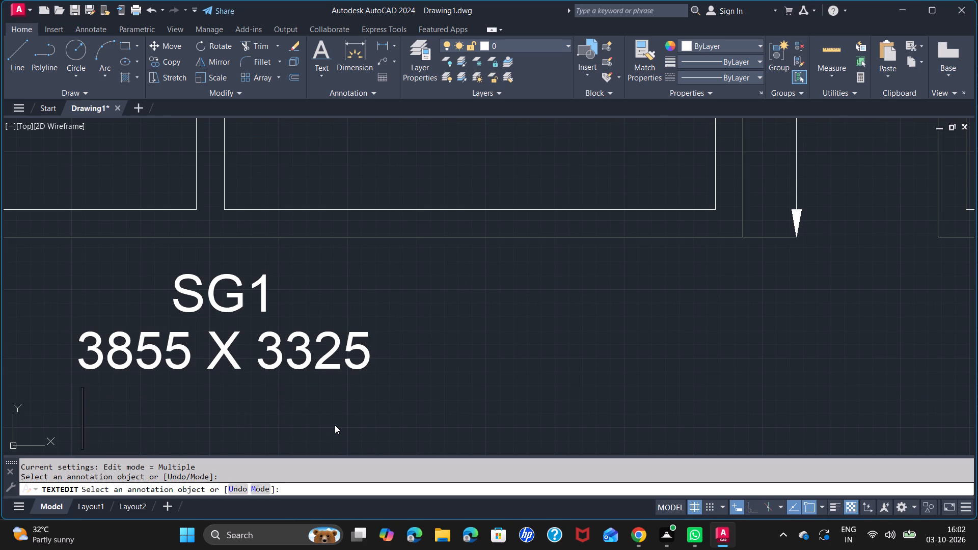
{"action": "type", "text": "DRAWING"}
{"action": "key", "text": "space"}
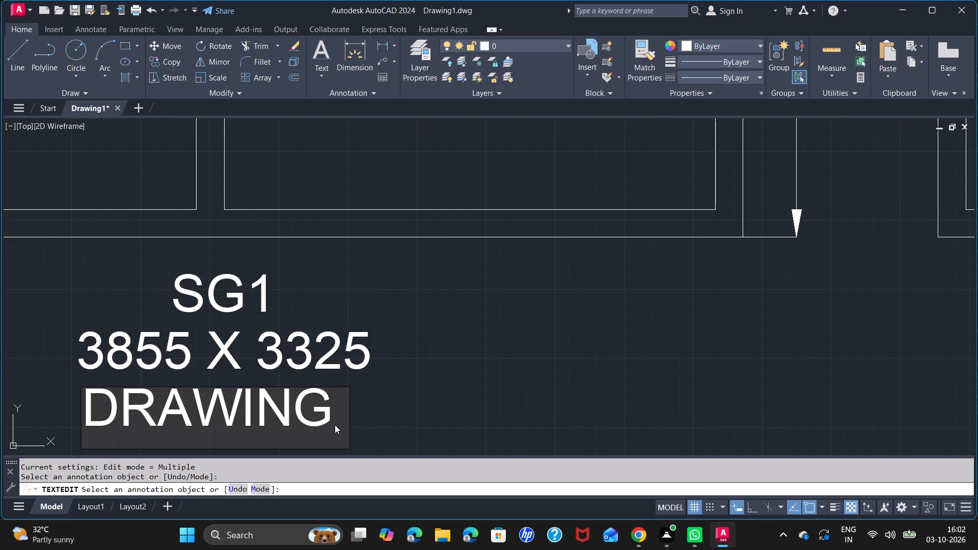
{"action": "key", "text": "r"}
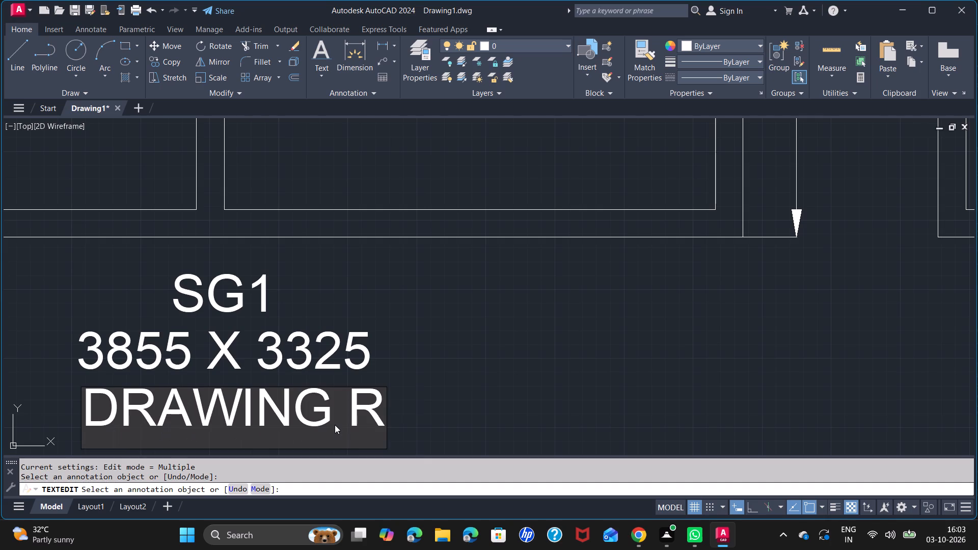
{"action": "type", "text": "OOM"}
Change the tag text under the second elevation in the upper row to SG3.
{"action": "scroll", "coordinate": [394, 284], "scroll_direction": "down", "scroll_amount": 2}
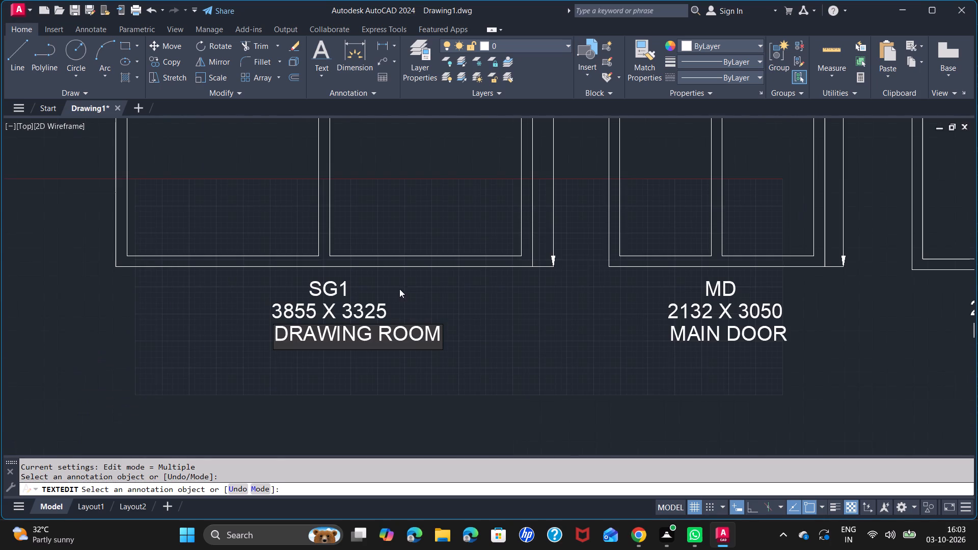
{"action": "middle_click_drag", "start_coordinate": [477, 319], "coordinate": [367, 305]}
{"action": "triple_click", "coordinate": [616, 276]}
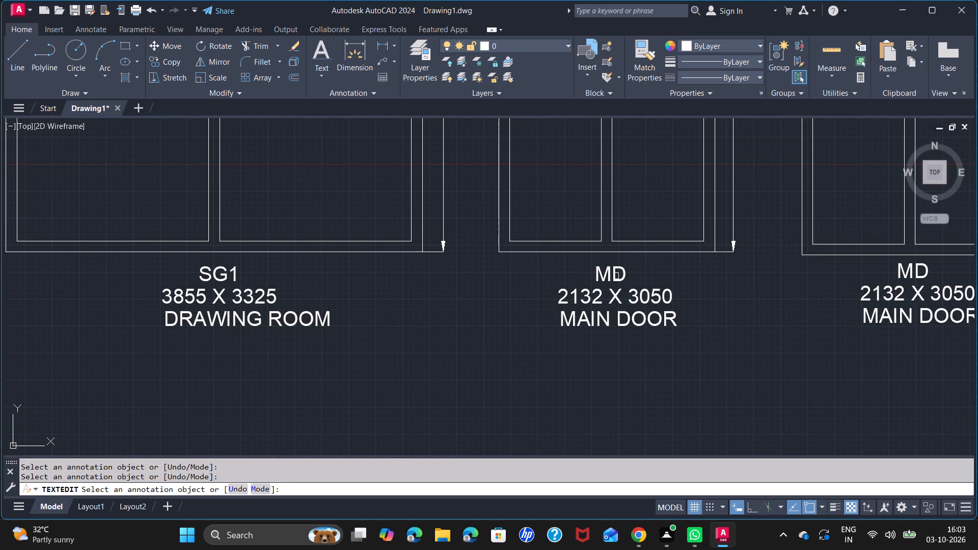
{"action": "left_click", "coordinate": [597, 264]}
{"action": "double_click", "coordinate": [611, 278]}
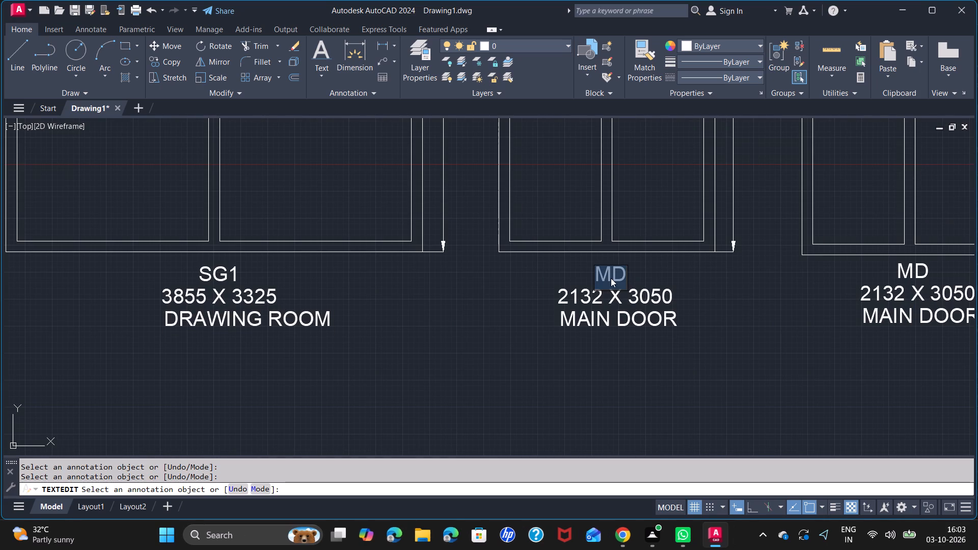
{"action": "key", "text": "BackSpace"}
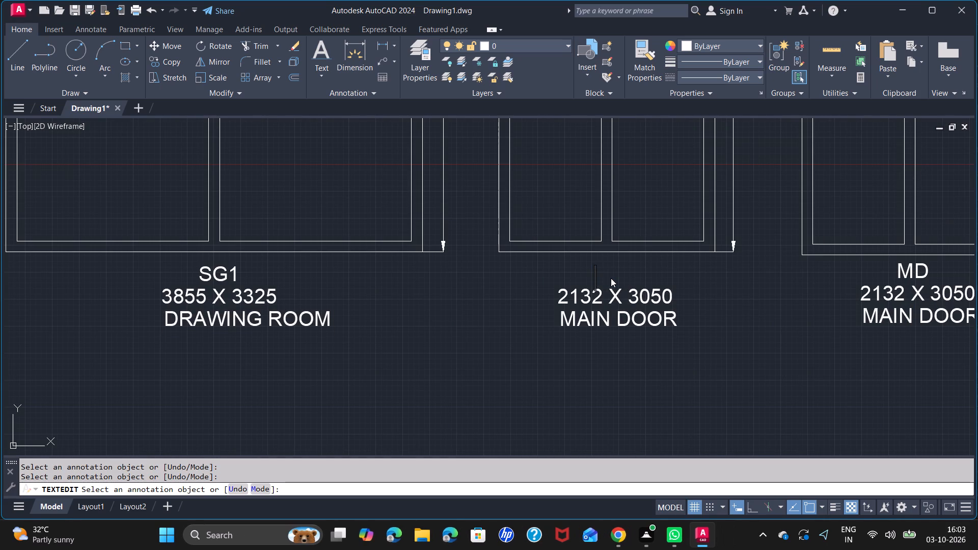
{"action": "type", "text": "SG"}
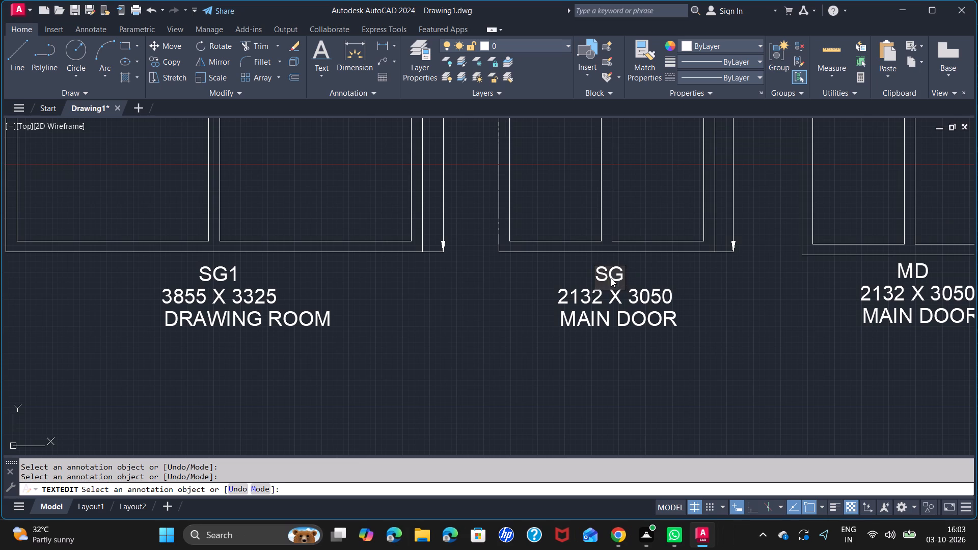
{"action": "key", "text": "3"}
Change the size text under the second elevation, tagged SG3, to 2000 X 3325.
{"action": "triple_click", "coordinate": [597, 300]}
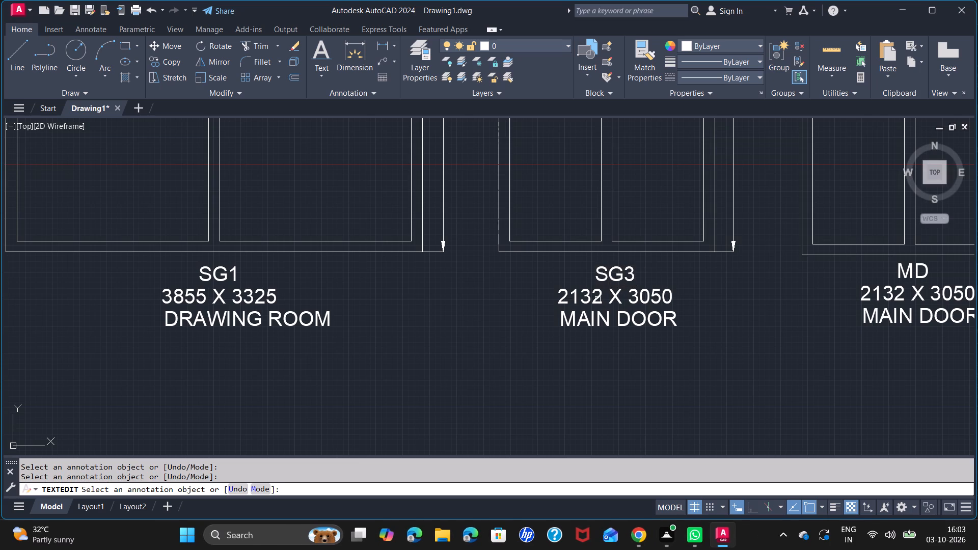
{"action": "left_click", "coordinate": [597, 300]}
{"action": "triple_click", "coordinate": [643, 300]}
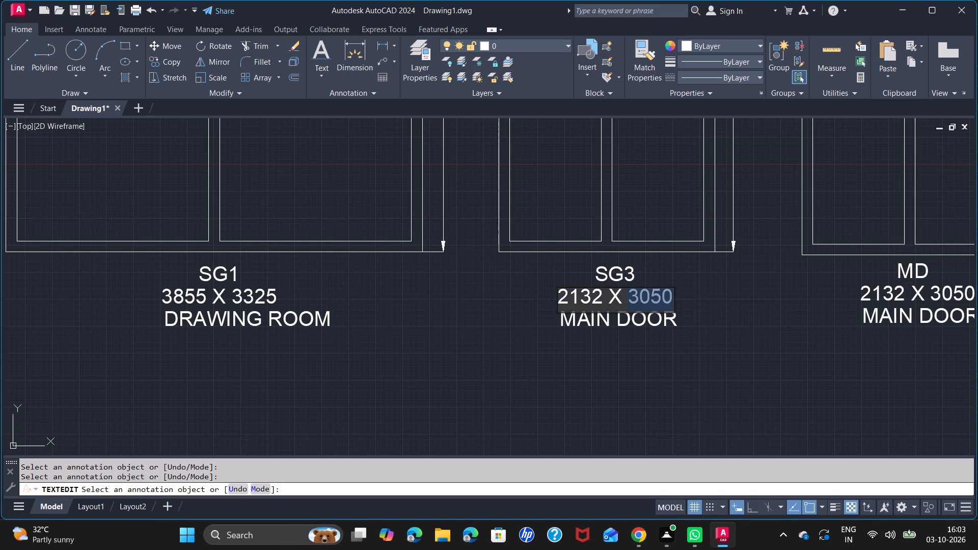
{"action": "key", "text": "BackSpace"}
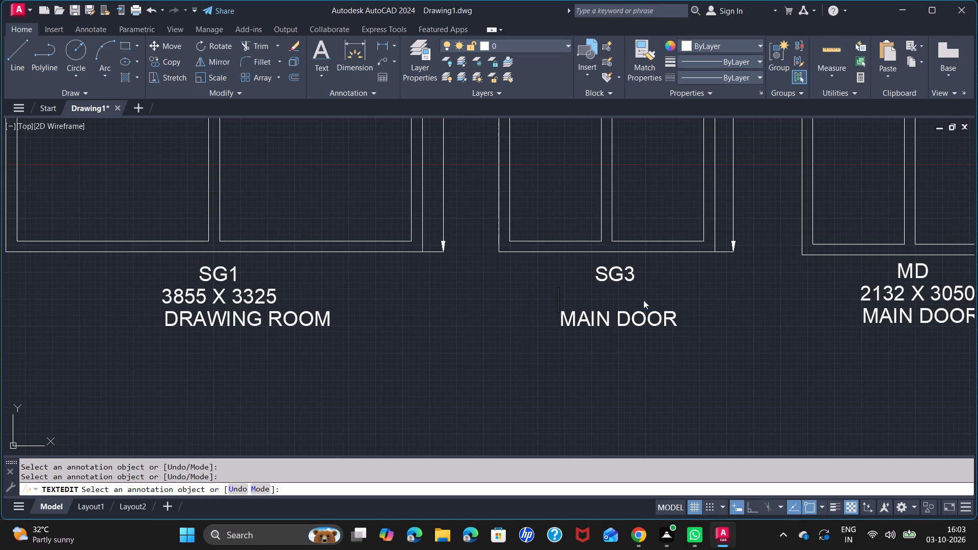
{"action": "type", "text": "2000 X"}
{"action": "key", "text": "space"}
{"action": "type", "text": "33"}
{"action": "type", "text": "25"}
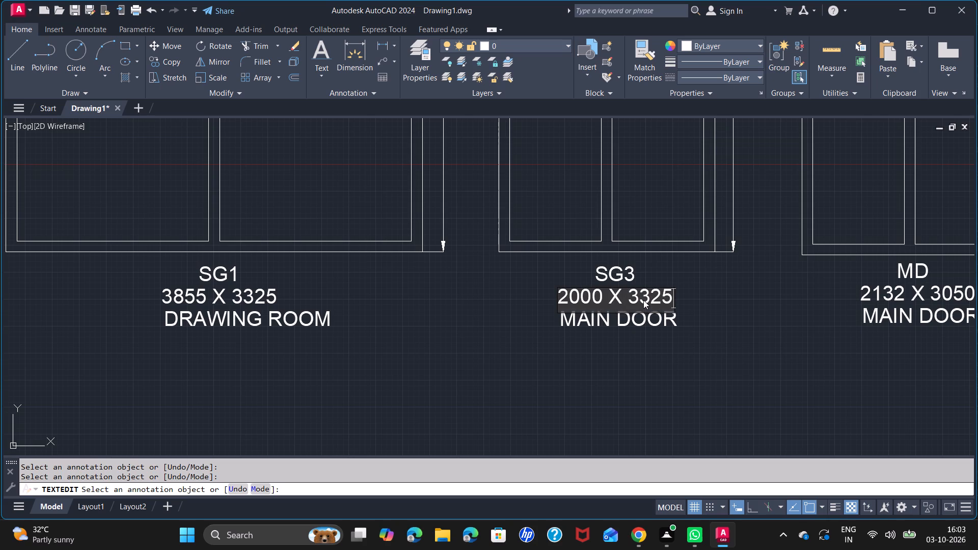
Replace the room-name text under the second elevation with P.BED ROOM.
{"action": "triple_click", "coordinate": [619, 322]}
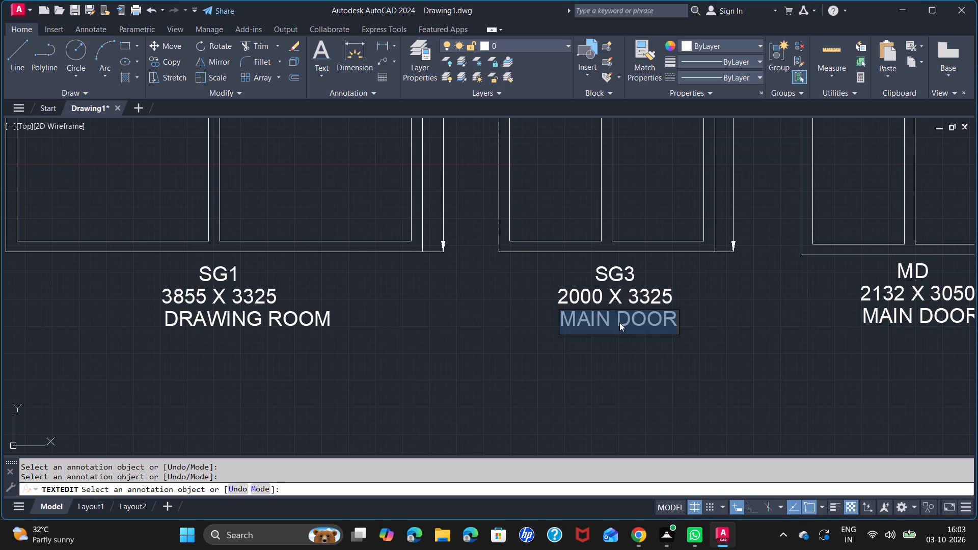
{"action": "key", "text": "BackSpace"}
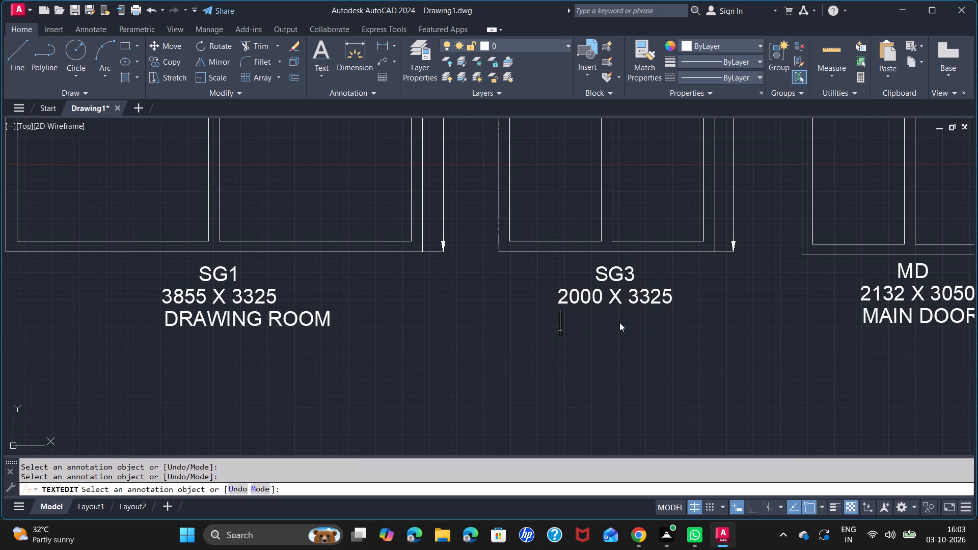
{"action": "key", "text": "p"}
{"action": "key", "text": "period"}
{"action": "type", "text": "BED"}
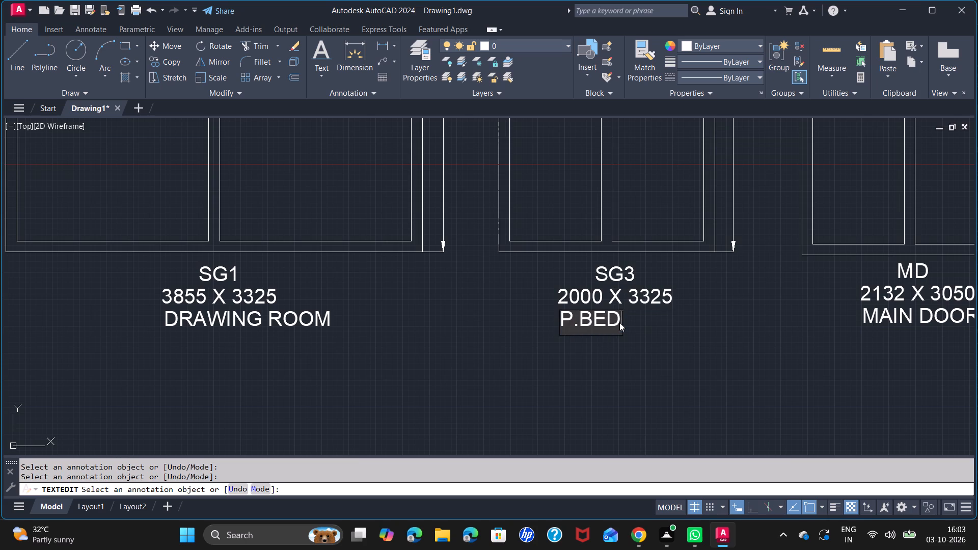
{"action": "key", "text": "space"}
{"action": "type", "text": "ROOM"}
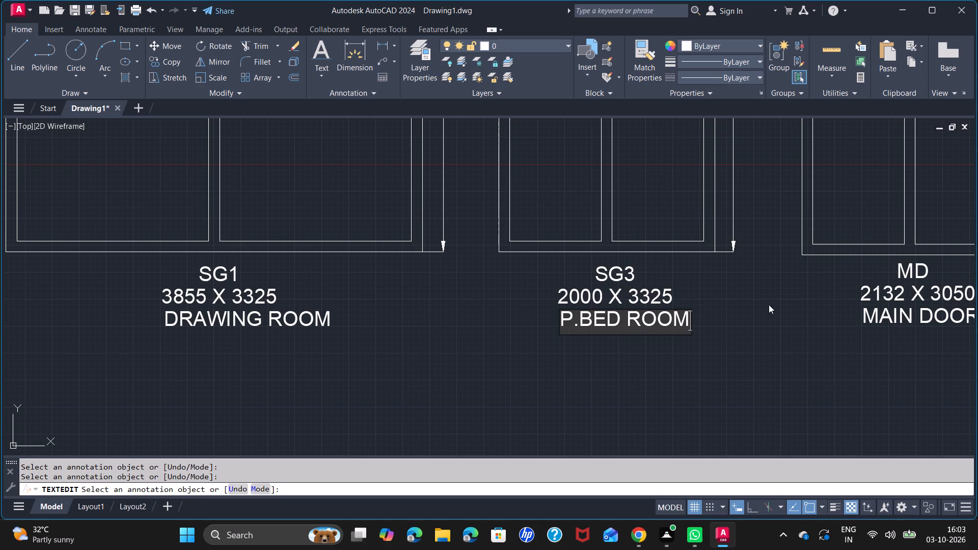
Change the tag text under the third elevation in the upper row to SG3.
{"action": "triple_click", "coordinate": [919, 267]}
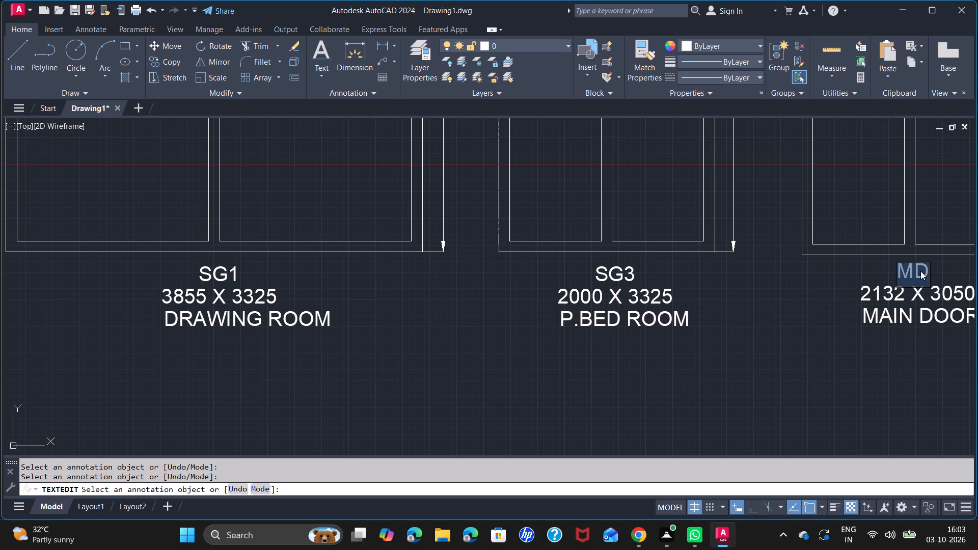
{"action": "scroll", "coordinate": [890, 293], "scroll_direction": "down", "scroll_amount": 2}
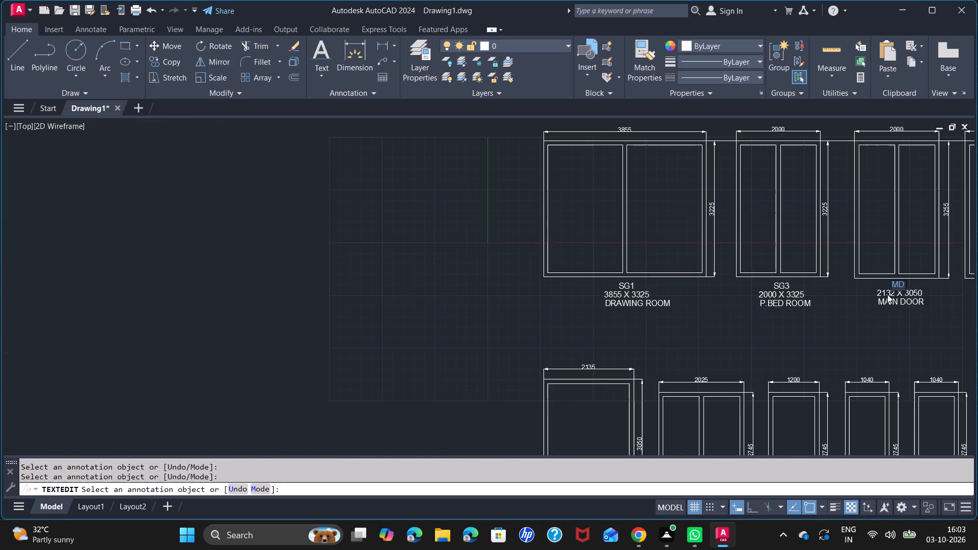
{"action": "middle_click_drag", "start_coordinate": [886, 295], "coordinate": [533, 317]}
{"action": "scroll", "coordinate": [554, 307], "scroll_direction": "up", "scroll_amount": 2}
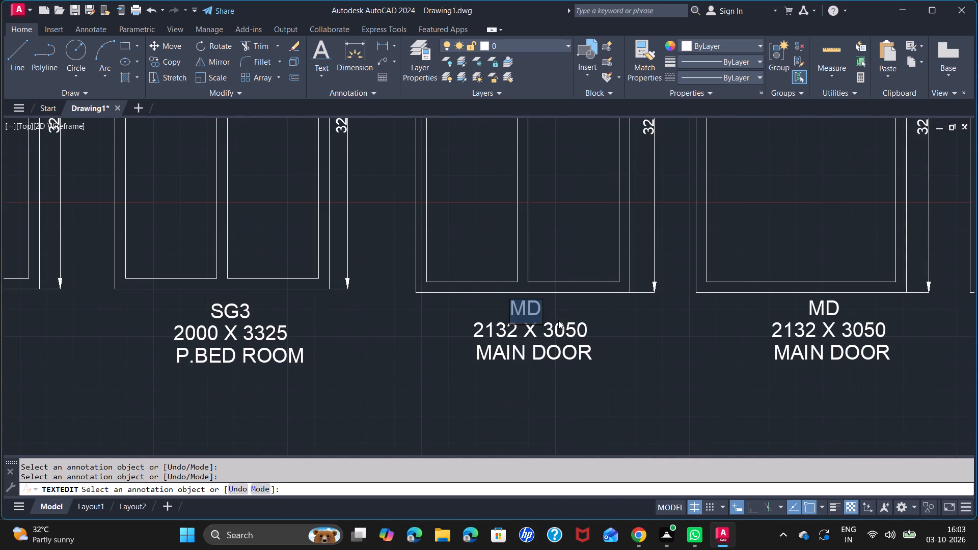
{"action": "key", "text": "BackSpace"}
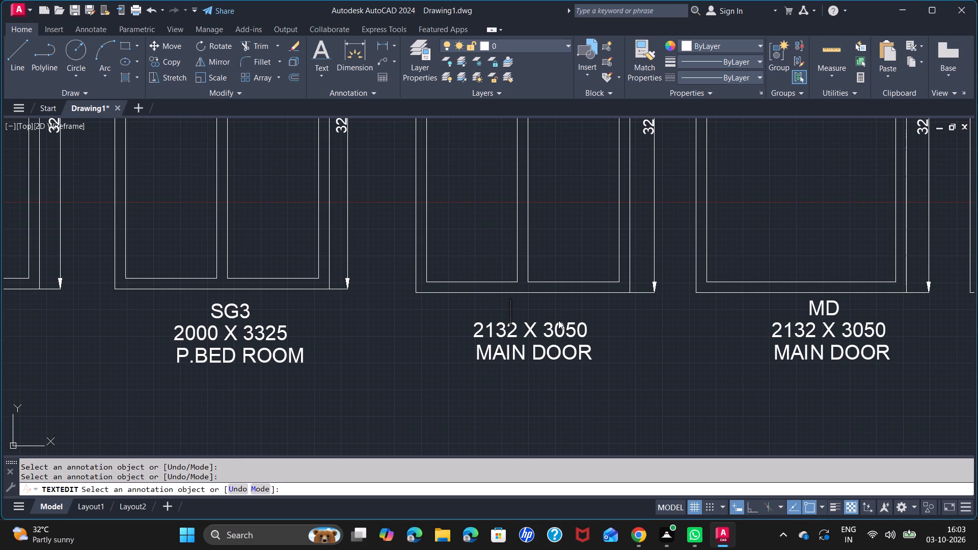
{"action": "type", "text": "SG"}
{"action": "key", "text": "3"}
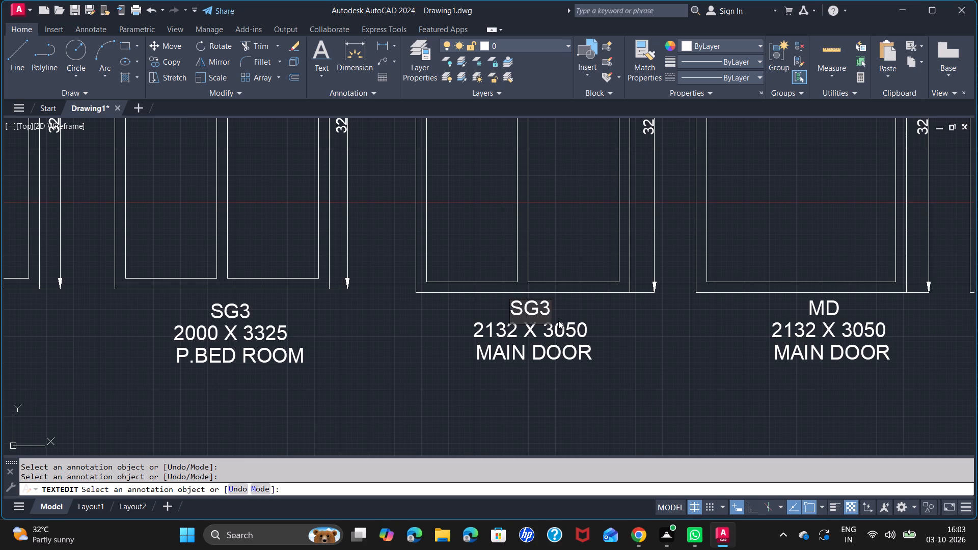
Change the size text under the third elevation in the upper row to 2000 X 3325.
{"action": "triple_click", "coordinate": [563, 332]}
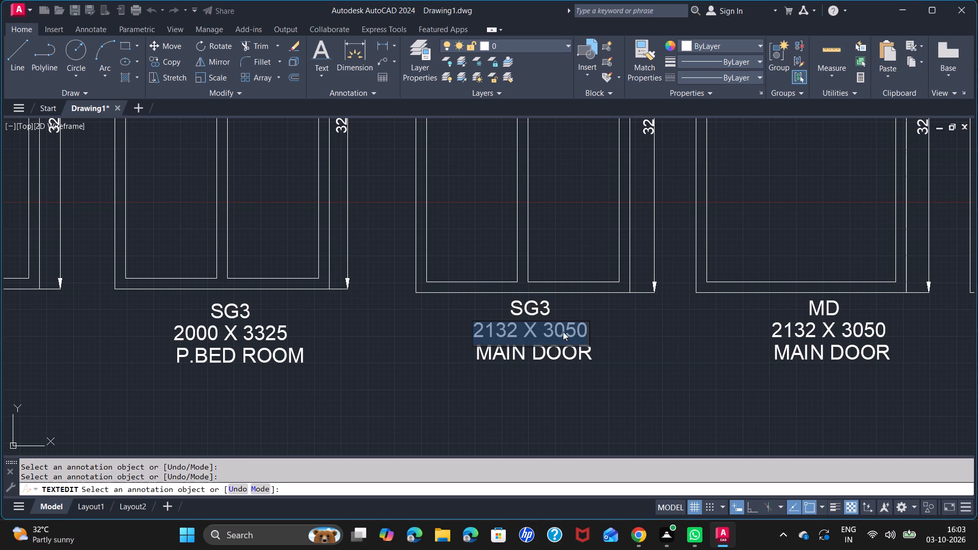
{"action": "key", "text": "BackSpace"}
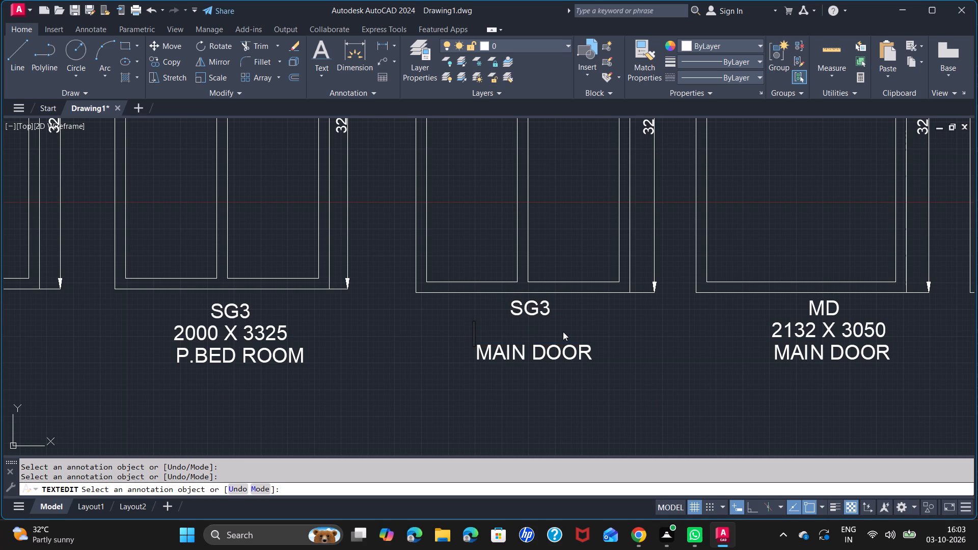
{"action": "type", "text": "200"}
{"action": "type", "text": "0 X"}
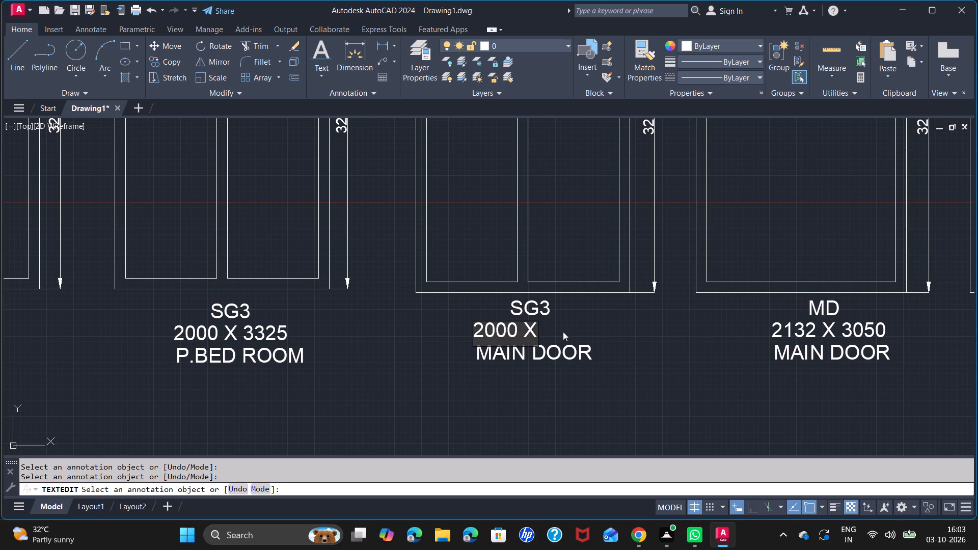
{"action": "key", "text": "space"}
{"action": "type", "text": "3325"}
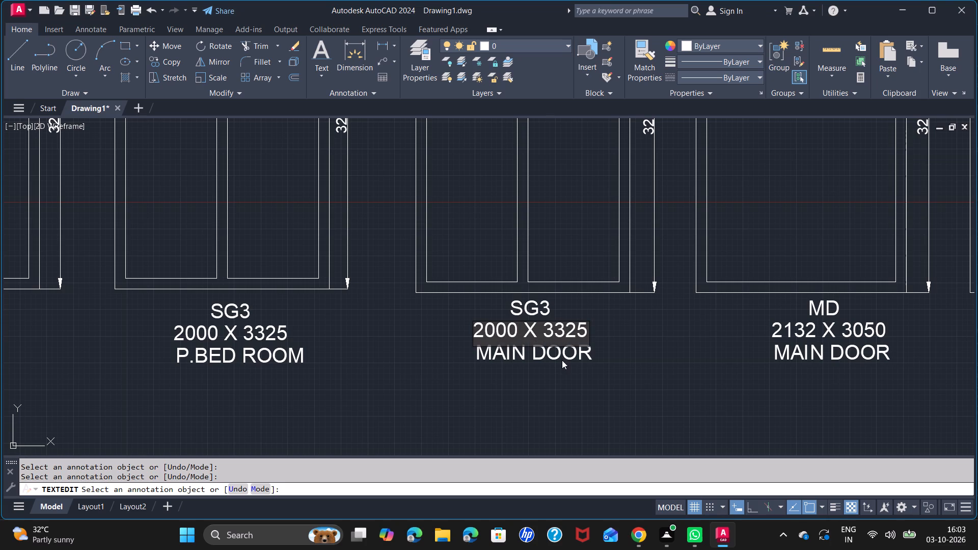
Replace the MAIN DOOR text under the third elevation with P.BED ROOM.
{"action": "triple_click", "coordinate": [560, 350]}
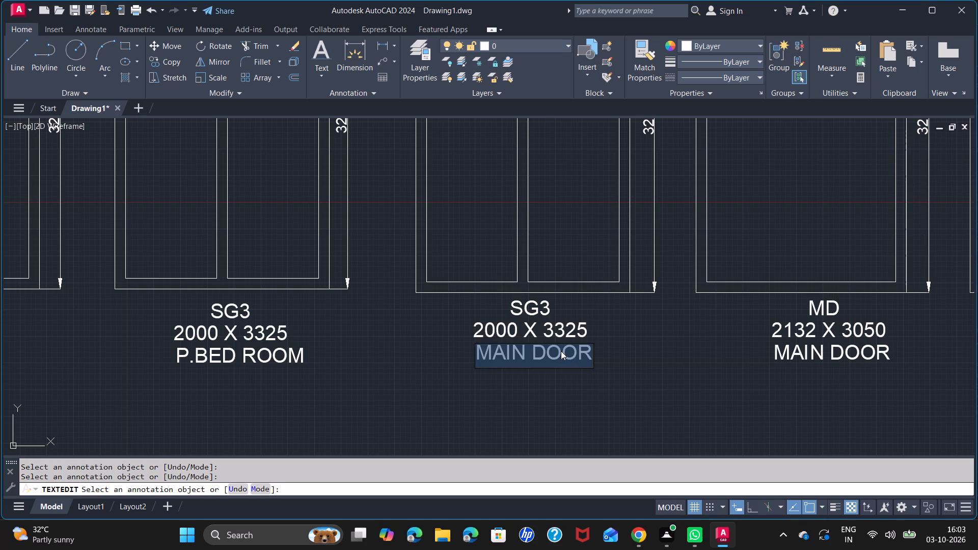
{"action": "key", "text": "BackSpace"}
{"action": "key", "text": "p"}
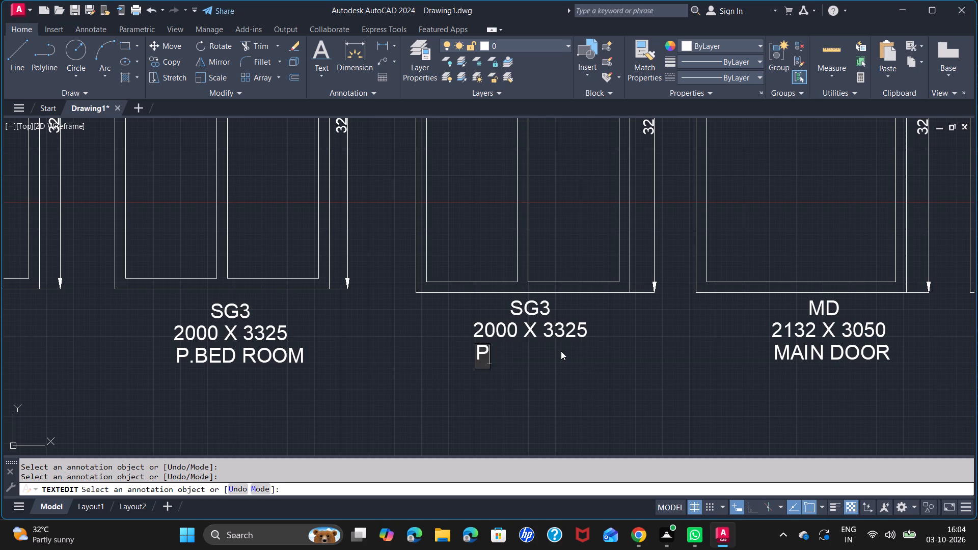
{"action": "key", "text": "period"}
{"action": "key", "text": "b"}
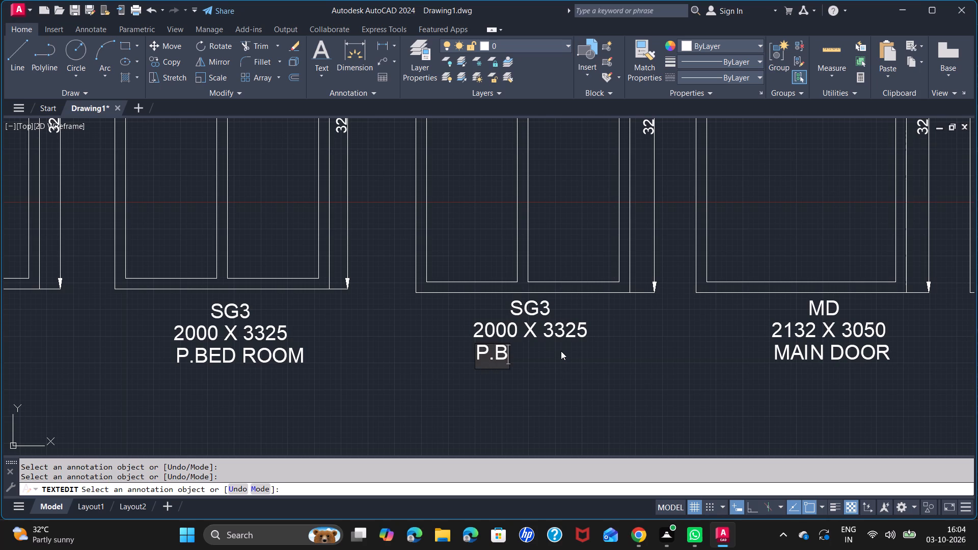
{"action": "type", "text": "ED ROOM"}
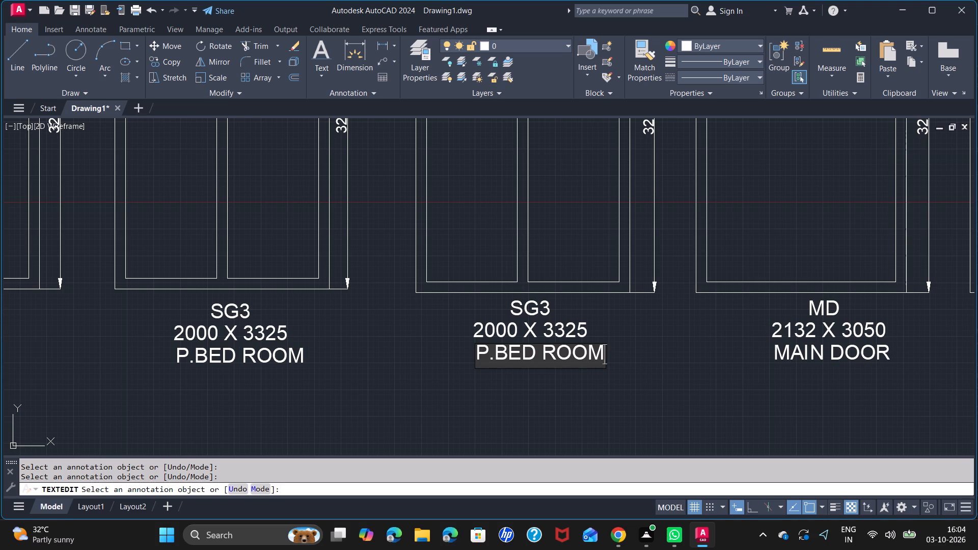
Change the tag text under the fourth elevation in the upper row to SG4.
{"action": "triple_click", "coordinate": [833, 308]}
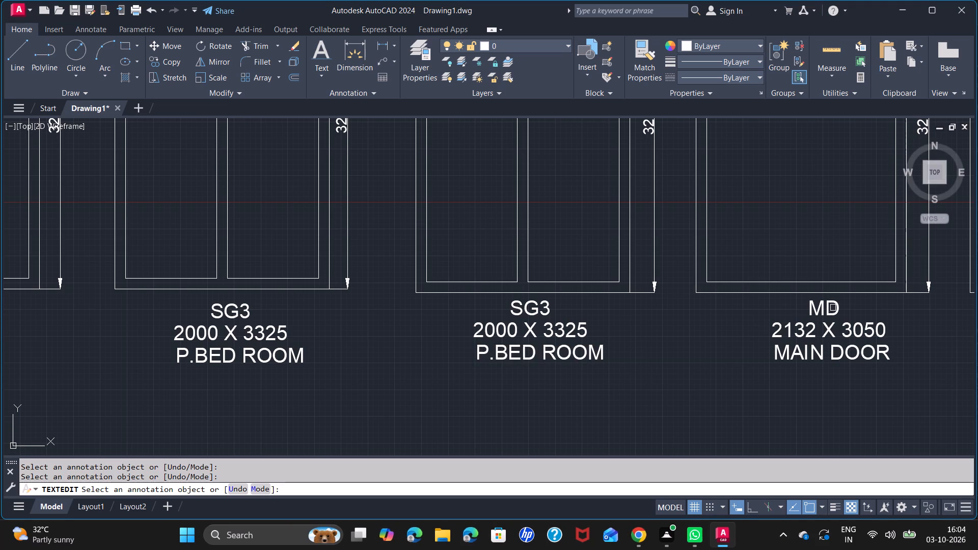
{"action": "triple_click", "coordinate": [826, 304]}
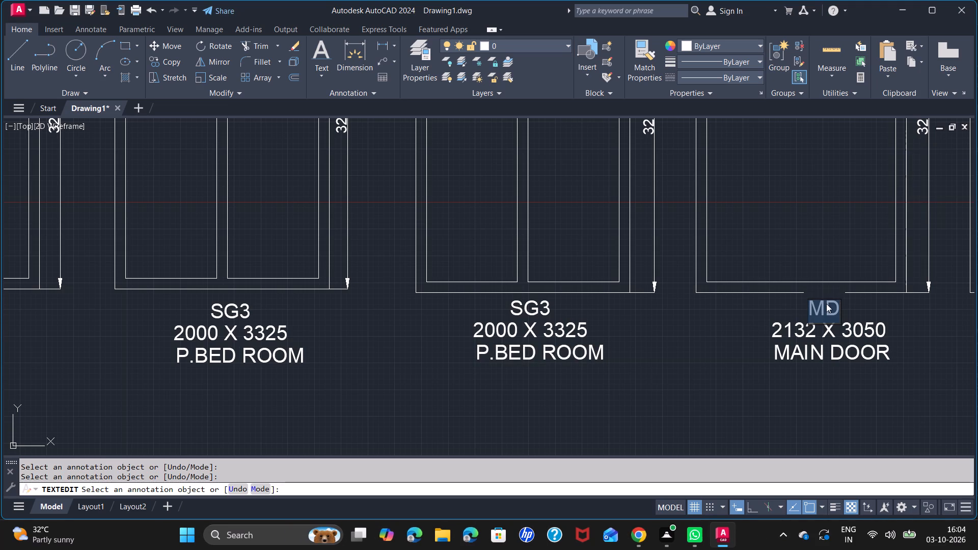
{"action": "key", "text": "BackSpace"}
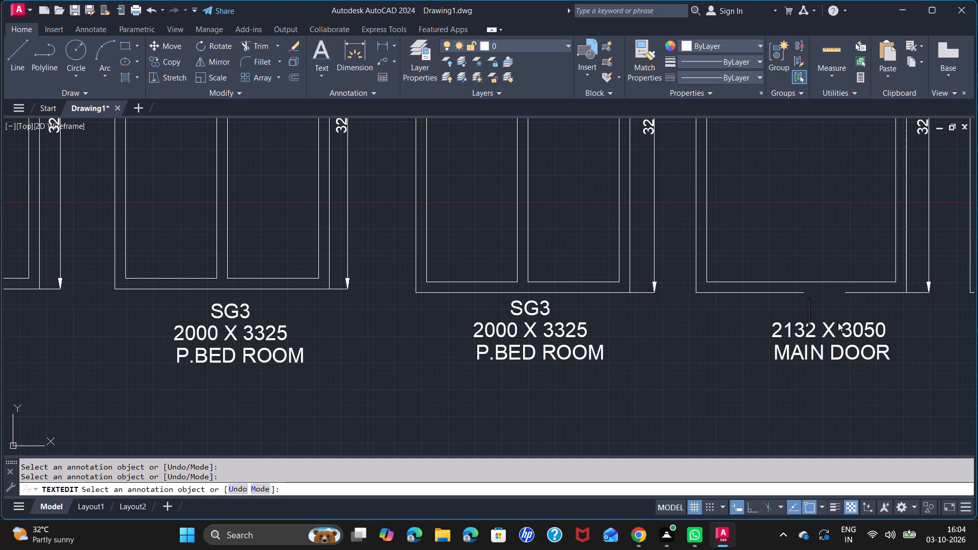
{"action": "scroll", "coordinate": [839, 321], "scroll_direction": "down", "scroll_amount": 2}
{"action": "middle_click_drag", "start_coordinate": [839, 320], "coordinate": [602, 329]}
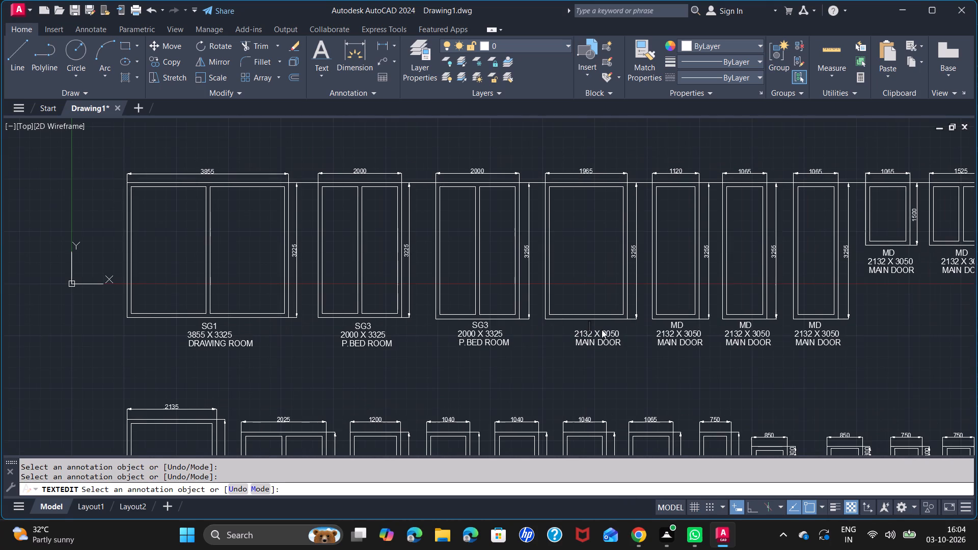
{"action": "scroll", "coordinate": [602, 329], "scroll_direction": "up", "scroll_amount": 1}
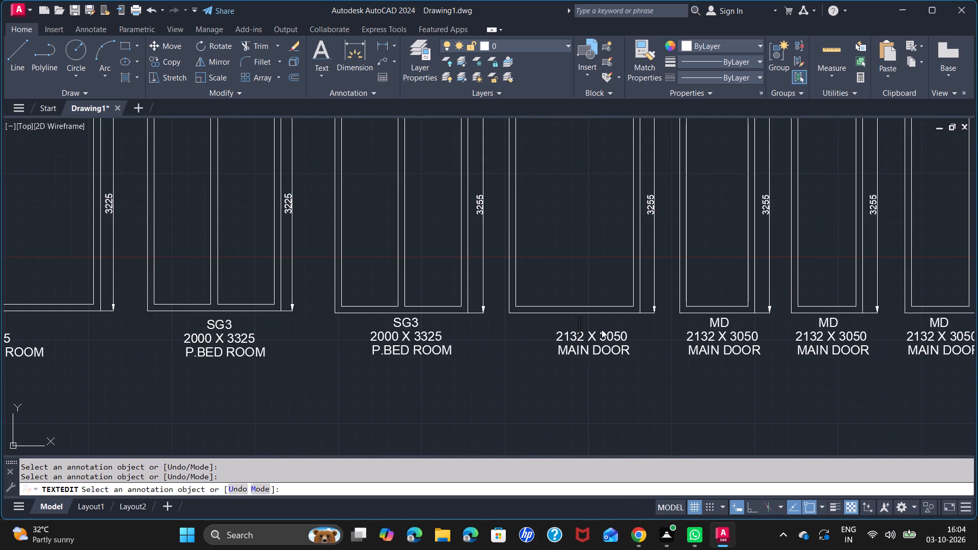
{"action": "key", "text": "s"}
{"action": "key", "text": "g"}
{"action": "key", "text": "4"}
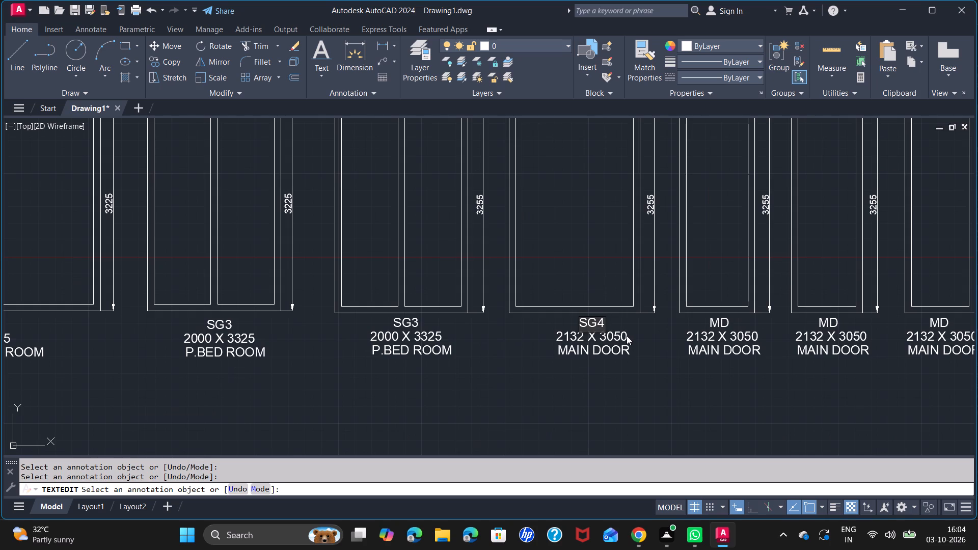
Change the size text under the fourth elevation, tagged SG4, to 1965 X 3325.
{"action": "triple_click", "coordinate": [626, 336]}
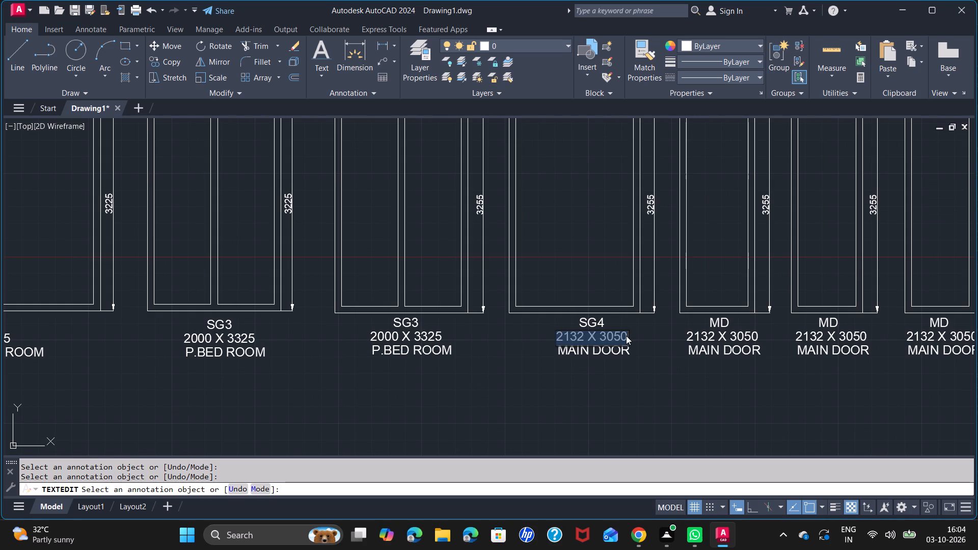
{"action": "key", "text": "BackSpace"}
{"action": "key", "text": "1"}
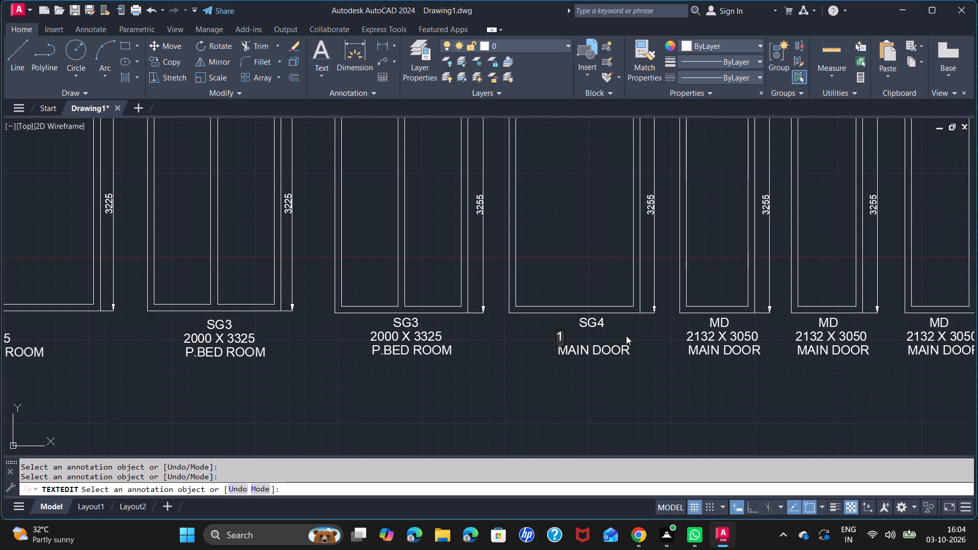
{"action": "type", "text": "965 X"}
{"action": "key", "text": "space"}
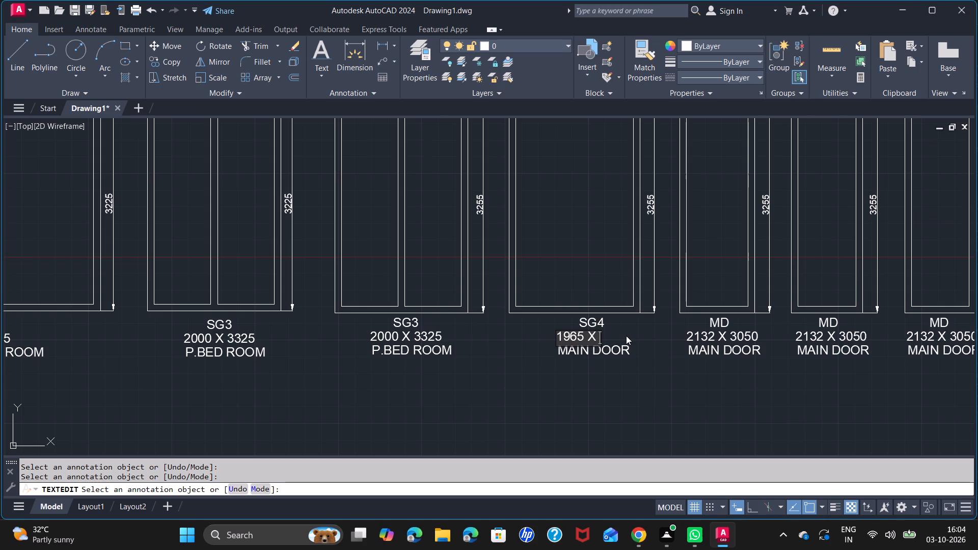
{"action": "type", "text": "3325"}
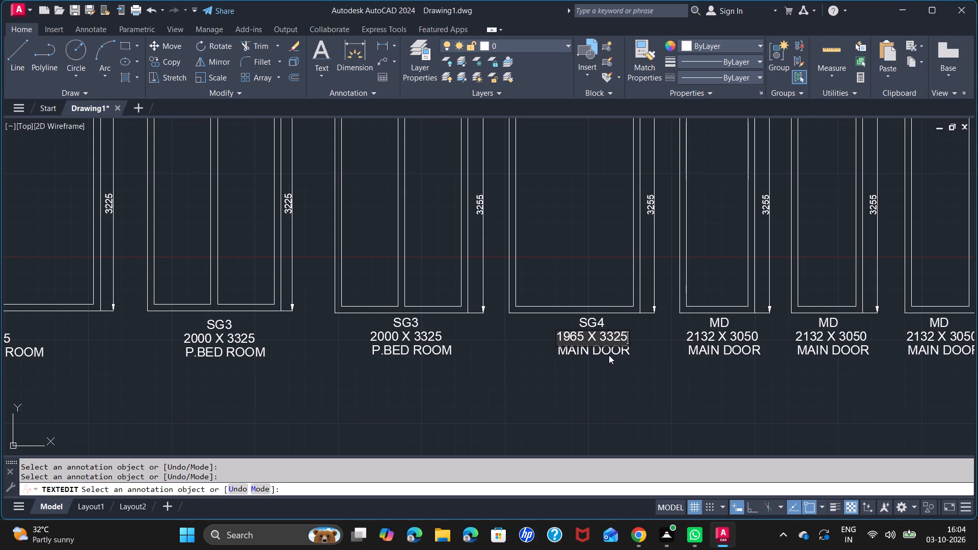
Replace the MAIN DOOR text under the fourth elevation, tagged SG4, with DRAWING ROOM.
{"action": "triple_click", "coordinate": [608, 355]}
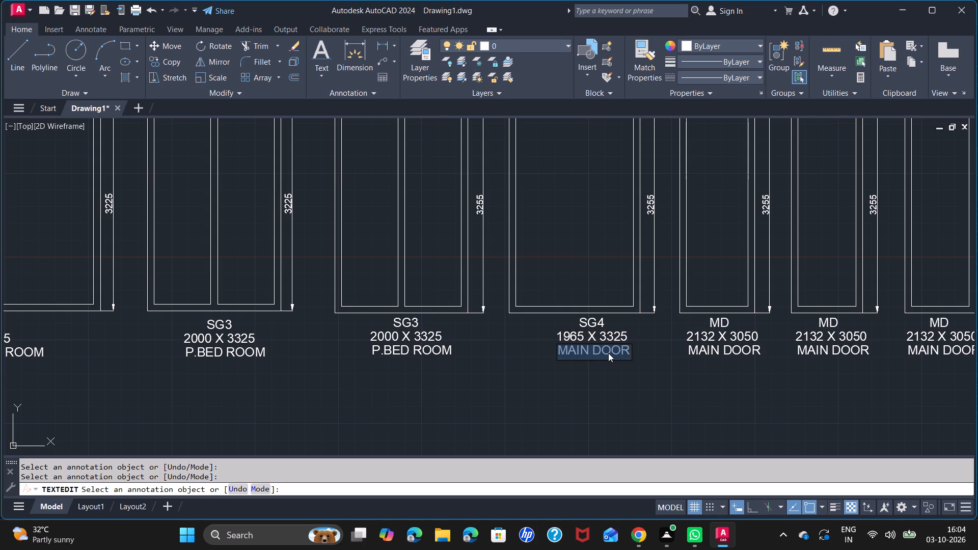
{"action": "key", "text": "BackSpace"}
{"action": "type", "text": "DRAWING R"}
{"action": "type", "text": "OOM"}
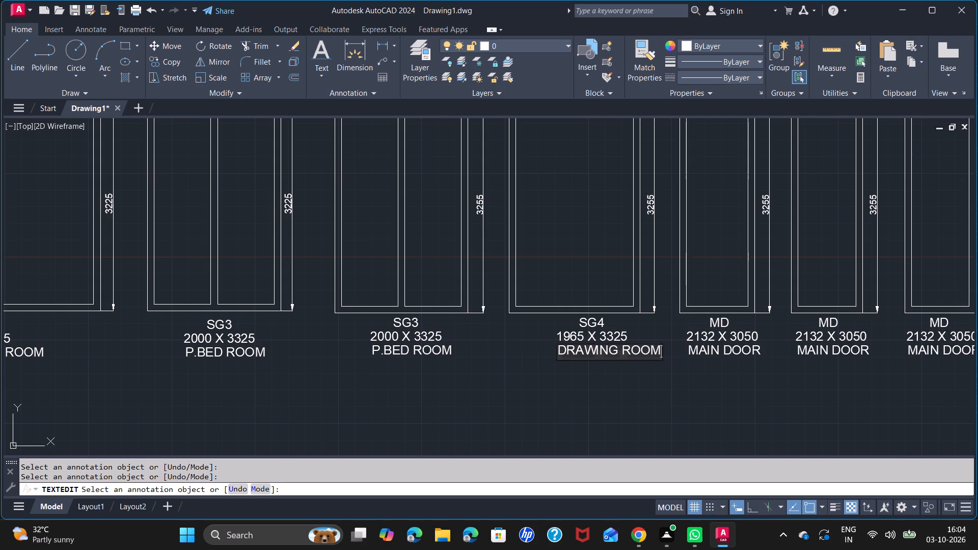
Change the tag text under the fifth elevation in the upper row to SG4a.
{"action": "triple_click", "coordinate": [728, 320]}
{"action": "key", "text": "BackSpace"}
{"action": "key", "text": "s"}
{"action": "type", "text": "G4"}
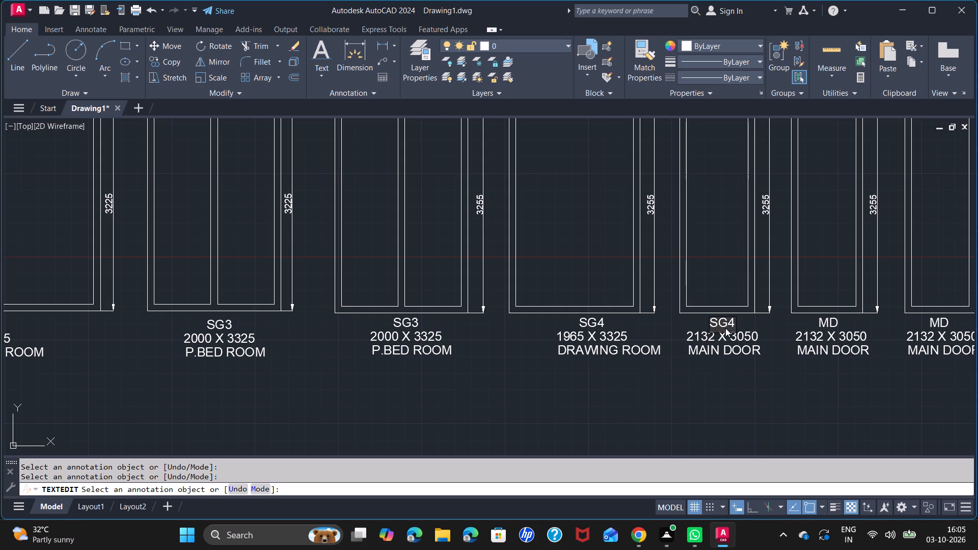
{"action": "key", "text": "a"}
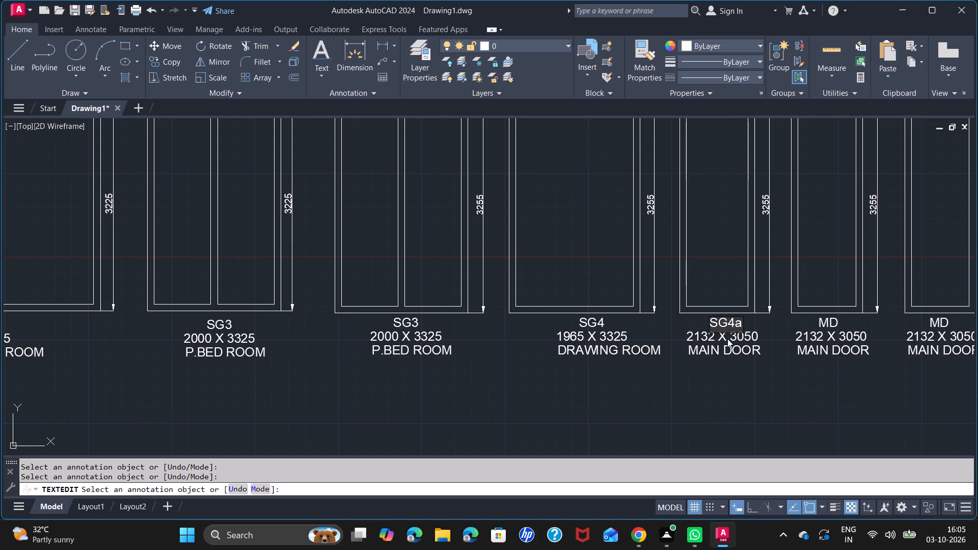
Change the size text under the fifth elevation, tagged SG4a, to 1120 X 3325.
{"action": "triple_click", "coordinate": [727, 339]}
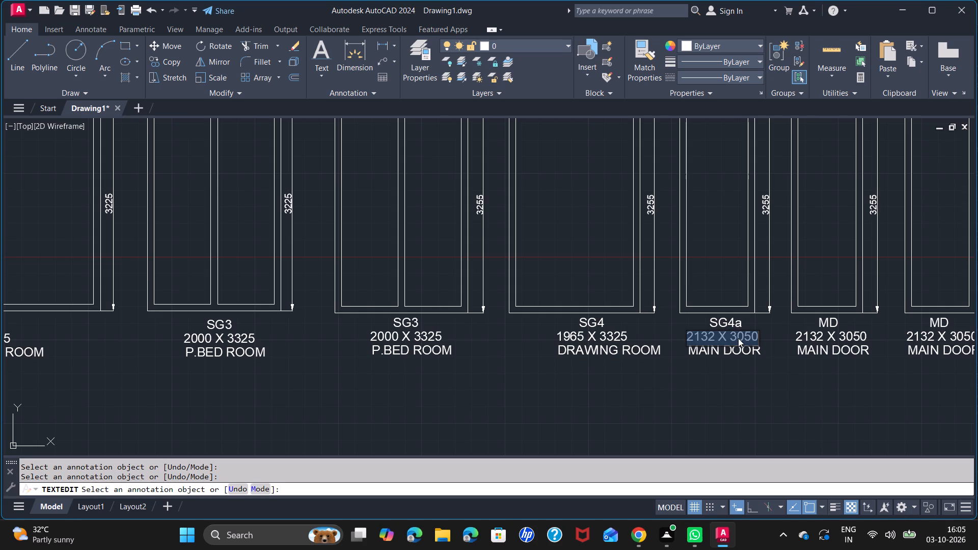
{"action": "key", "text": "BackSpace"}
{"action": "type", "text": "1120 X"}
{"action": "key", "text": "space"}
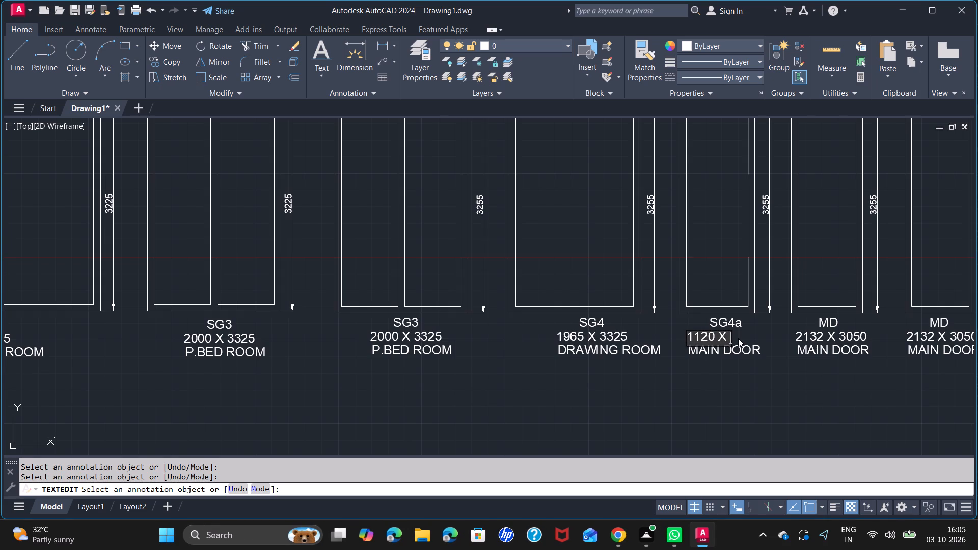
{"action": "type", "text": "3325"}
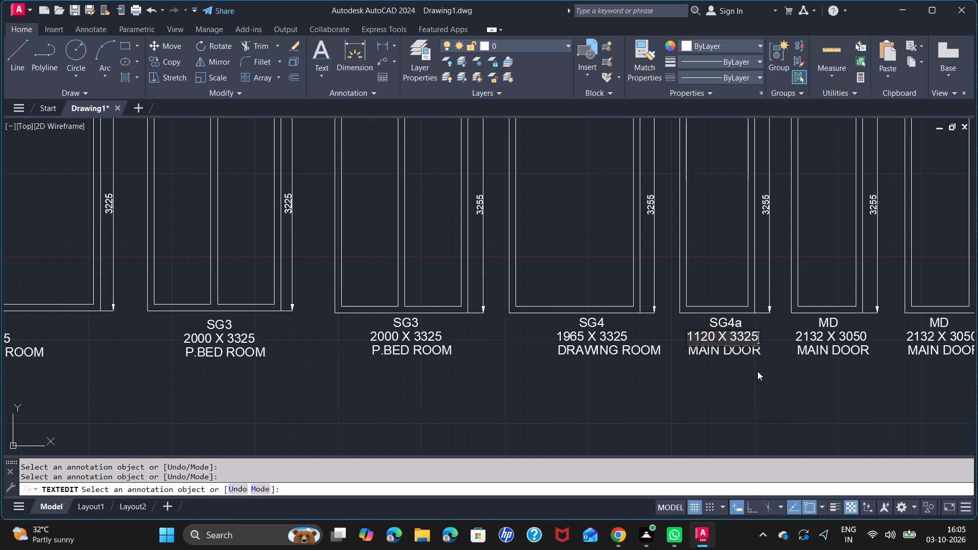
Replace the MAIN DOOR text under the fifth elevation, tagged SG4a, with DRAWING ROOM.
{"action": "triple_click", "coordinate": [748, 349]}
{"action": "left_click", "coordinate": [748, 349]}
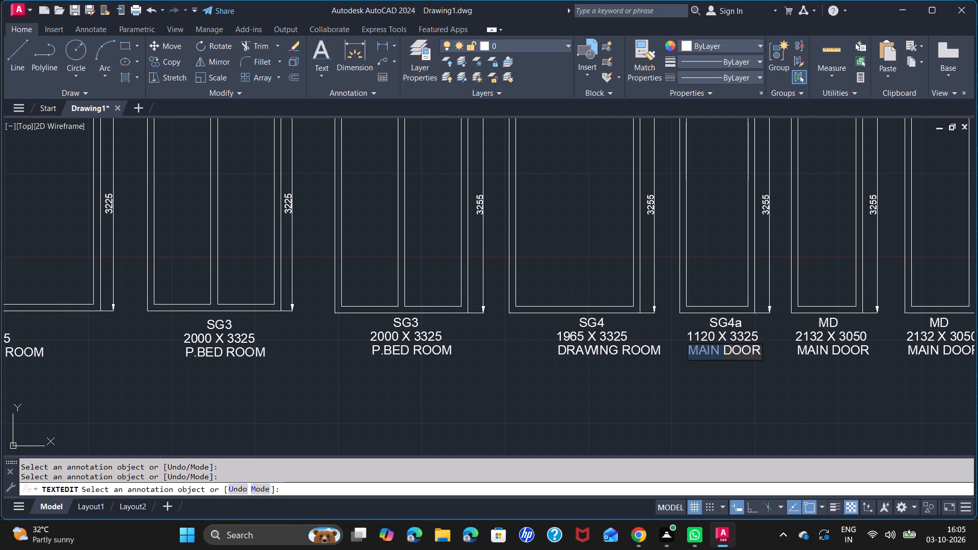
{"action": "left_click", "coordinate": [761, 352]}
{"action": "double_click", "coordinate": [761, 352]}
{"action": "key", "text": "BackSpace"}
{"action": "type", "text": "DRAWING ROOM"}
Change the tag text under the sixth elevation in the upper row to SG6a.
{"action": "double_click", "coordinate": [832, 320]}
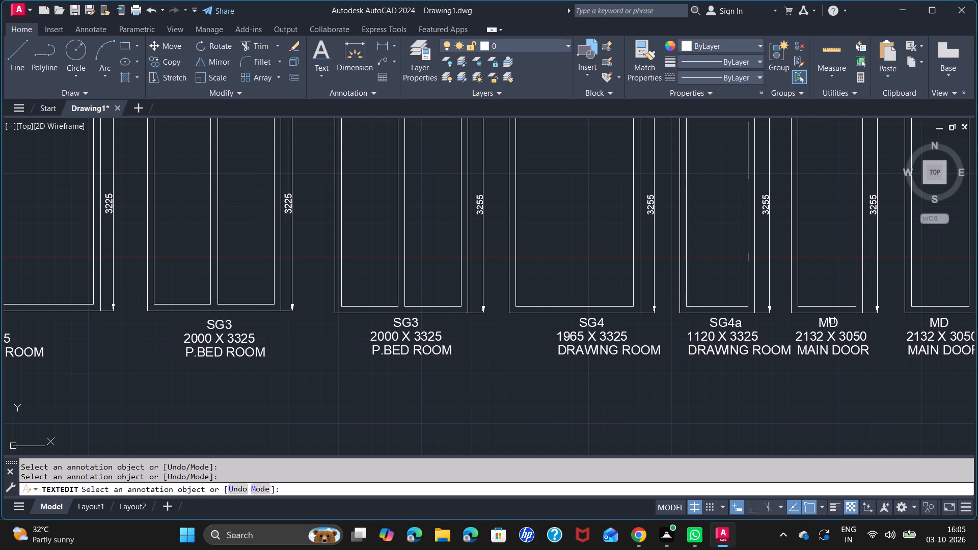
{"action": "left_click", "coordinate": [835, 327]}
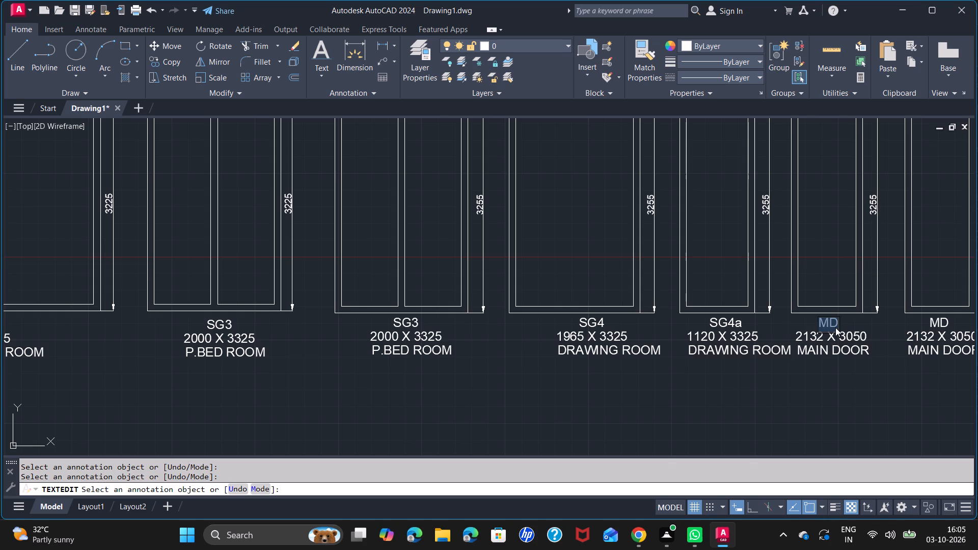
{"action": "key", "text": "BackSpace"}
{"action": "type", "text": "SG6"}
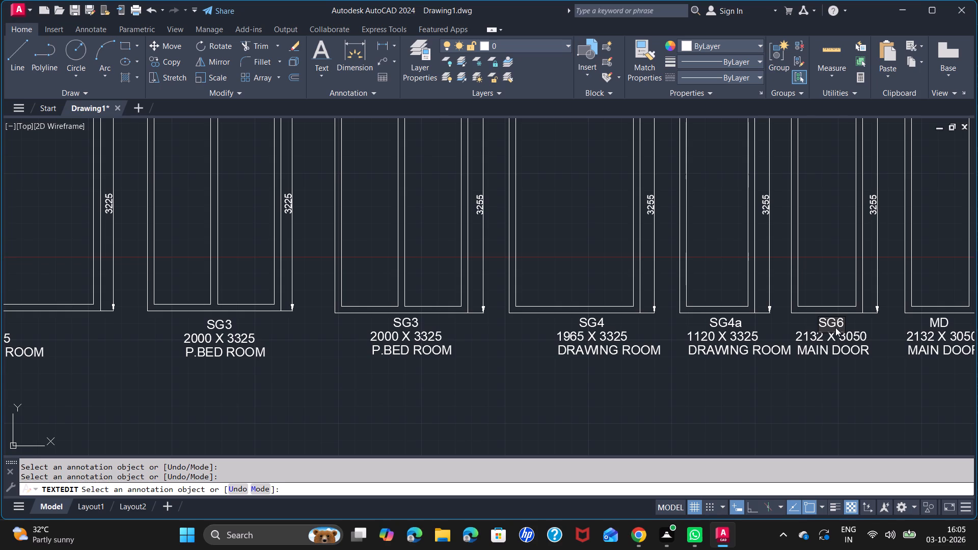
{"action": "key", "text": "a"}
Change the size text under the sixth elevation in the upper row, tagged SG6a, to 1065 X 3325.
{"action": "triple_click", "coordinate": [812, 334]}
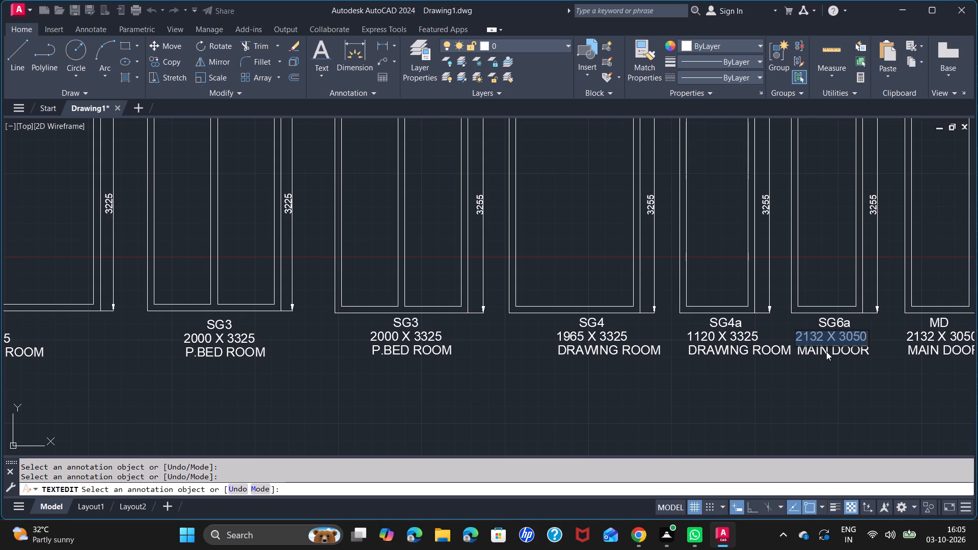
{"action": "key", "text": "BackSpace"}
{"action": "type", "text": "1065 X"}
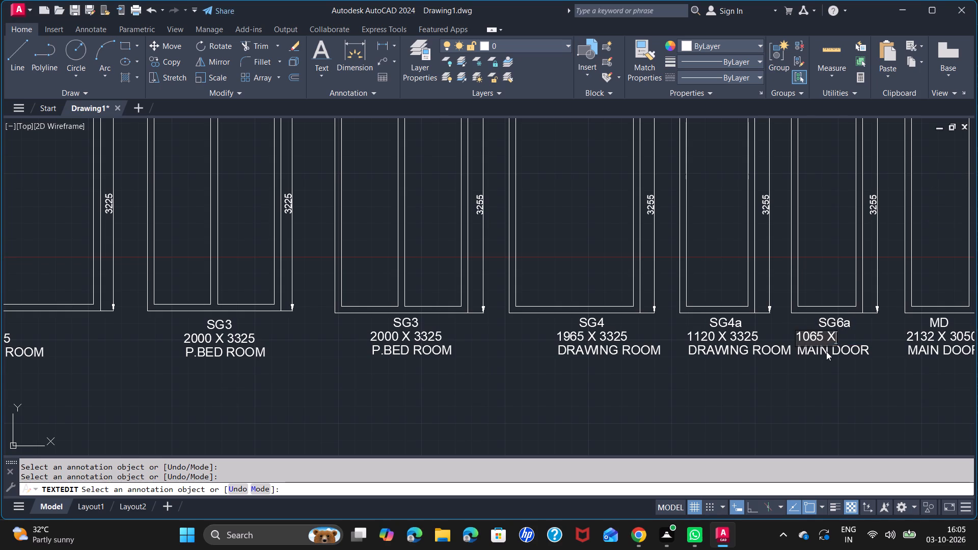
{"action": "key", "text": "space"}
{"action": "type", "text": "3325"}
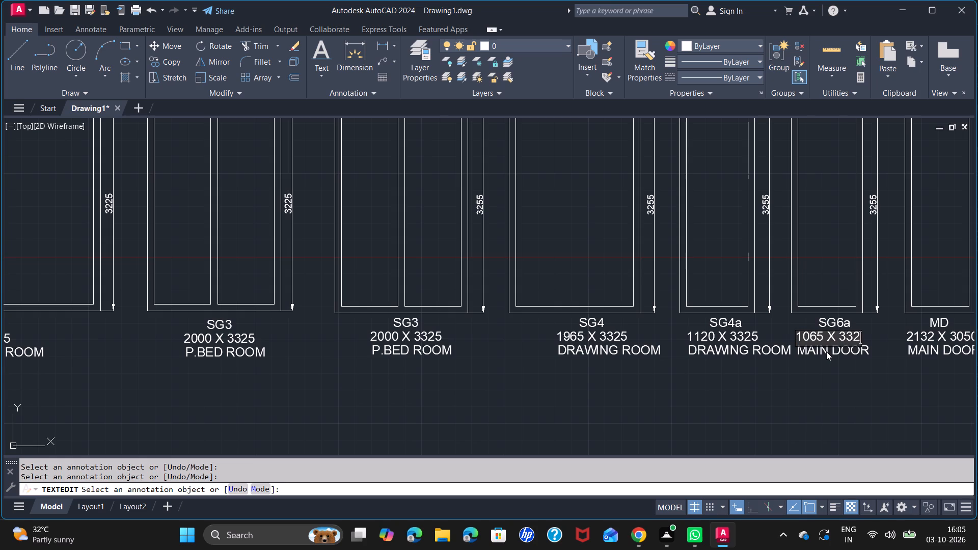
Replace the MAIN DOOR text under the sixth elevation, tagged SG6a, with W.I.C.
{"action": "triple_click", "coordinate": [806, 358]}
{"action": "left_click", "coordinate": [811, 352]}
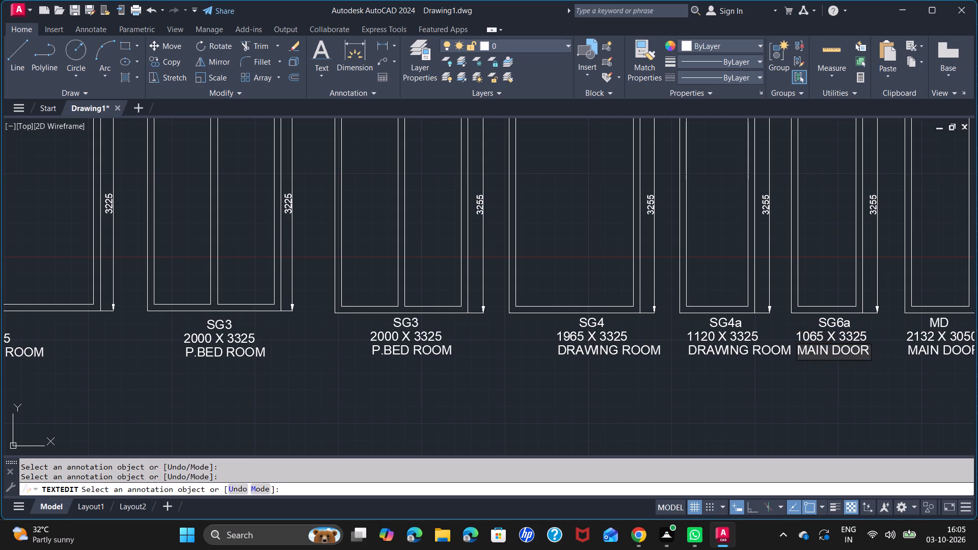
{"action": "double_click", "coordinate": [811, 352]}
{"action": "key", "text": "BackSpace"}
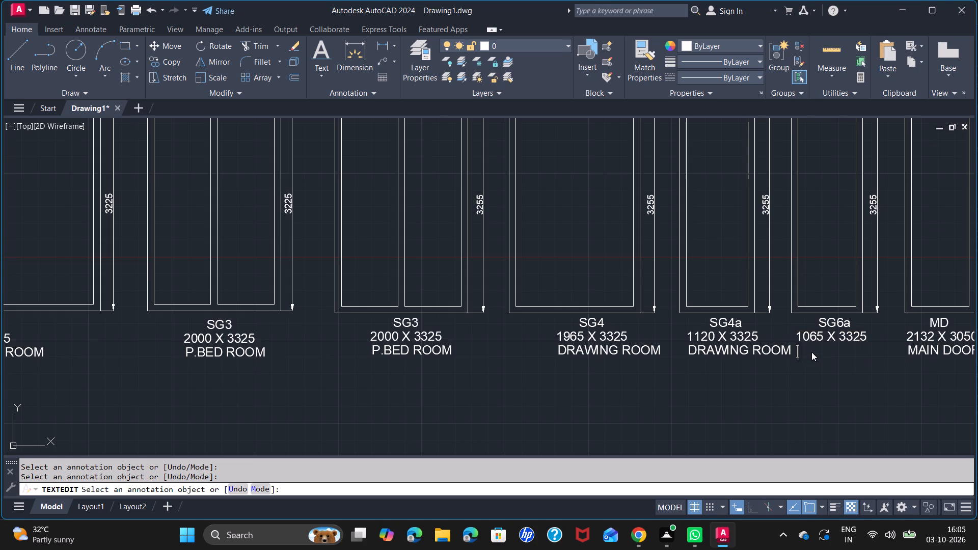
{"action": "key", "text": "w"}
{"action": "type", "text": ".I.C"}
Replace the room text under the sixth elevation, tagged SG6a, with DRAWING ROOM.
{"action": "middle_click_drag", "start_coordinate": [862, 339], "coordinate": [511, 335]}
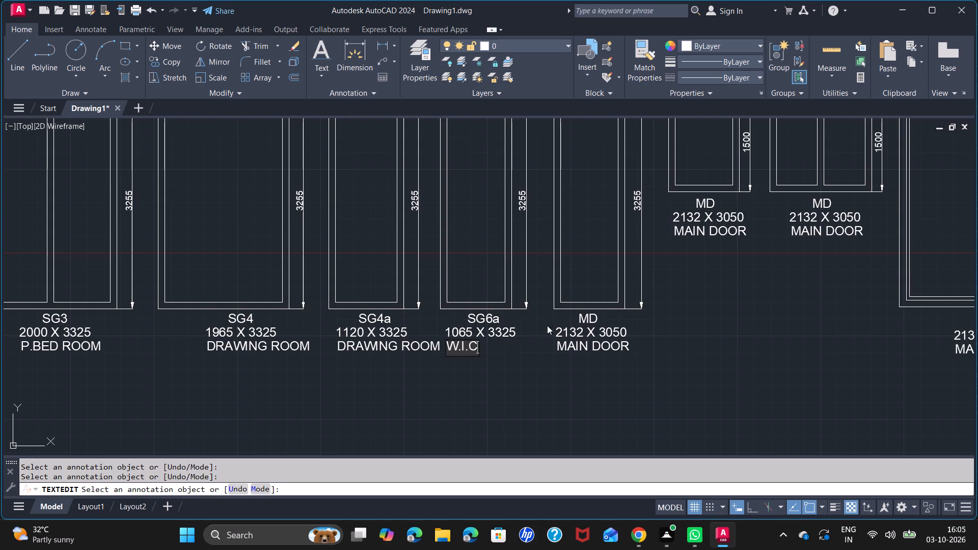
{"action": "scroll", "coordinate": [467, 319], "scroll_direction": "down", "scroll_amount": 2}
{"action": "scroll", "coordinate": [464, 335], "scroll_direction": "up", "scroll_amount": 4}
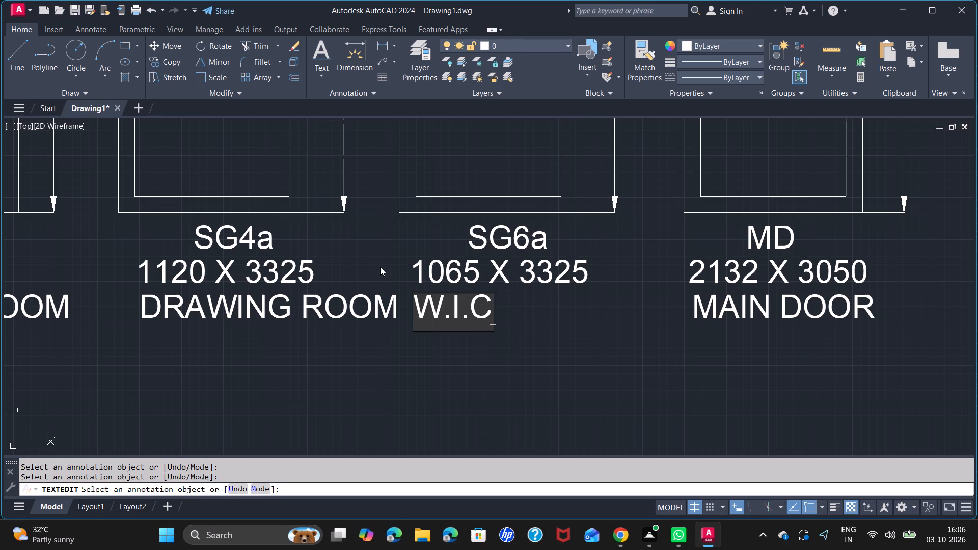
{"action": "scroll", "coordinate": [627, 265], "scroll_direction": "down", "scroll_amount": 3}
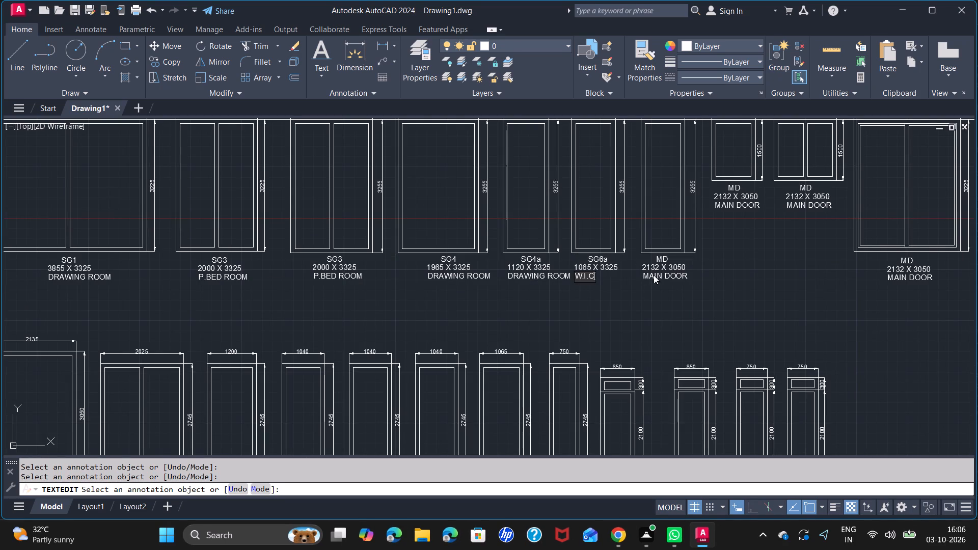
{"action": "scroll", "coordinate": [667, 270], "scroll_direction": "up", "scroll_amount": 1}
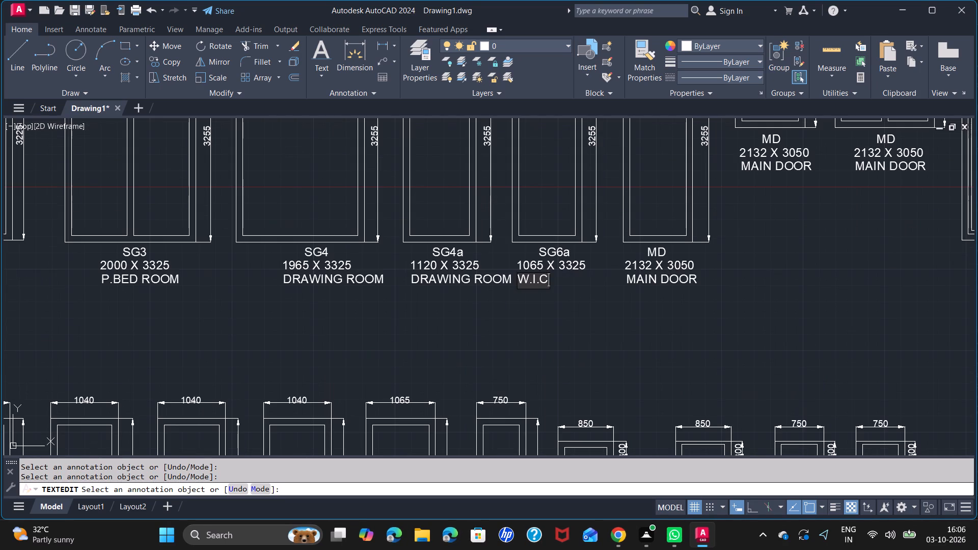
{"action": "scroll", "coordinate": [538, 282], "scroll_direction": "up", "scroll_amount": 1}
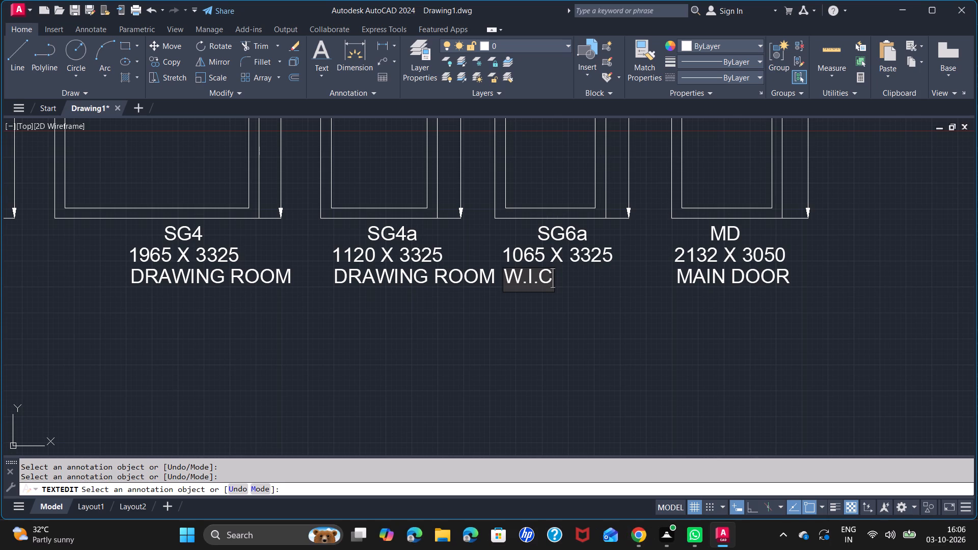
{"action": "key", "text": "BackSpace"}
{"action": "key", "text": "BackSpace"}
{"action": "key", "text": "BackSpace"}
{"action": "key", "text": "BackSpace"}
{"action": "key", "text": "BackSpace"}
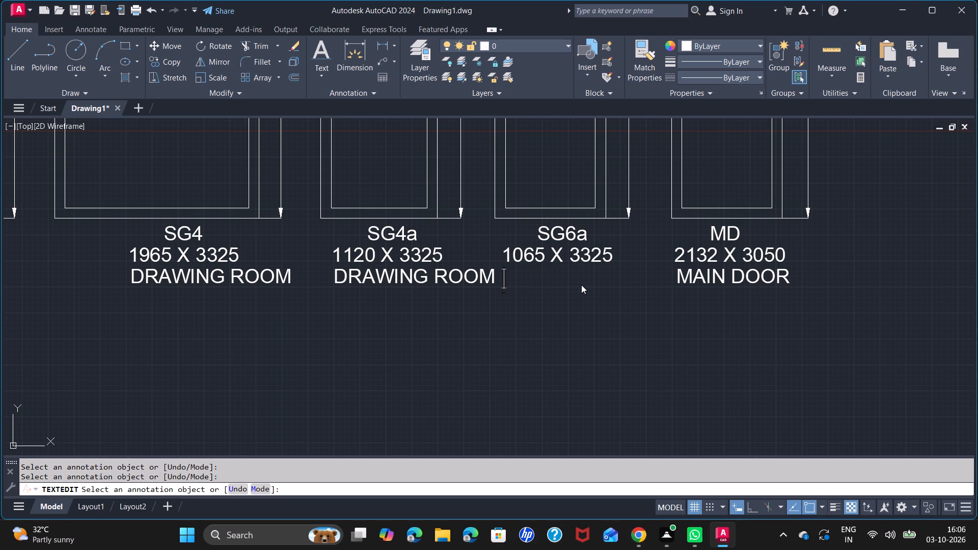
{"action": "type", "text": "DRAWING ROOM"}
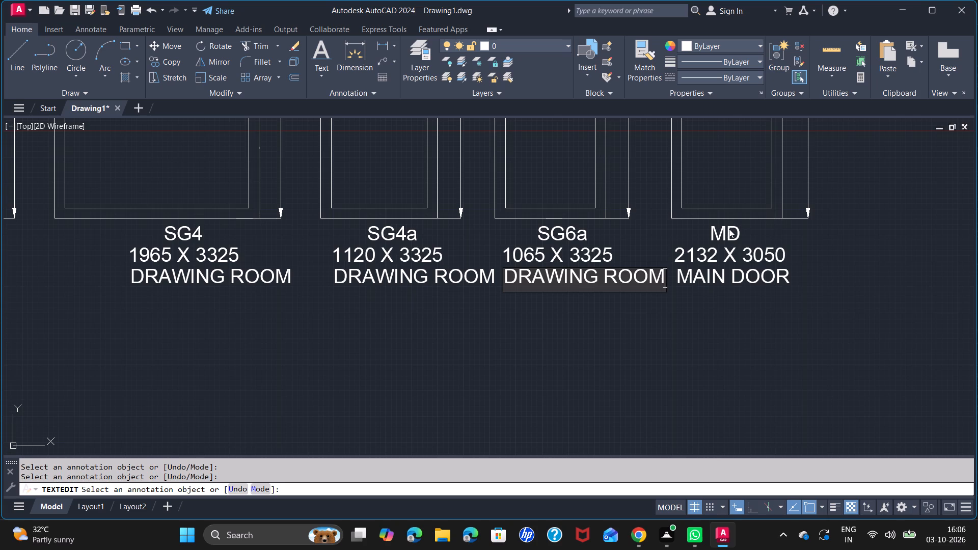
Shorten the tag text under the sixth elevation in the upper row to SG6.
{"action": "triple_click", "coordinate": [589, 235]}
{"action": "double_click", "coordinate": [583, 236]}
{"action": "left_click", "coordinate": [585, 235]}
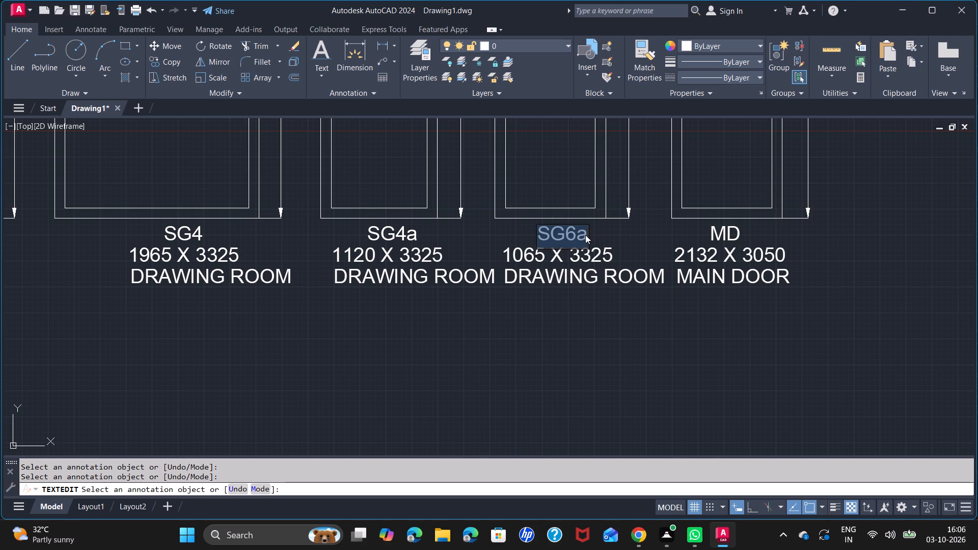
{"action": "left_click", "coordinate": [586, 234]}
{"action": "key", "text": "BackSpace"}
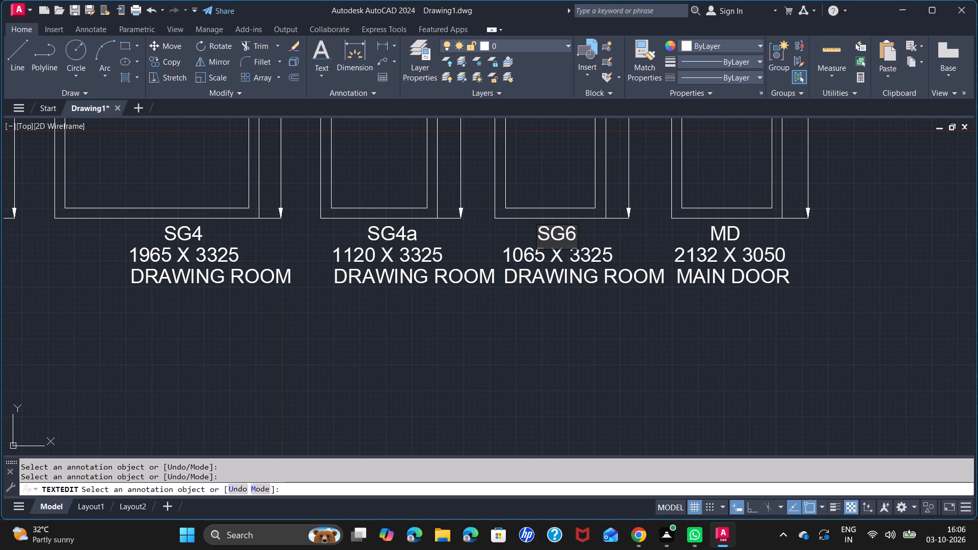
Change the MD tag text under the seventh elevation in the upper row to SG6.
{"action": "double_click", "coordinate": [727, 233]}
{"action": "left_click", "coordinate": [730, 233]}
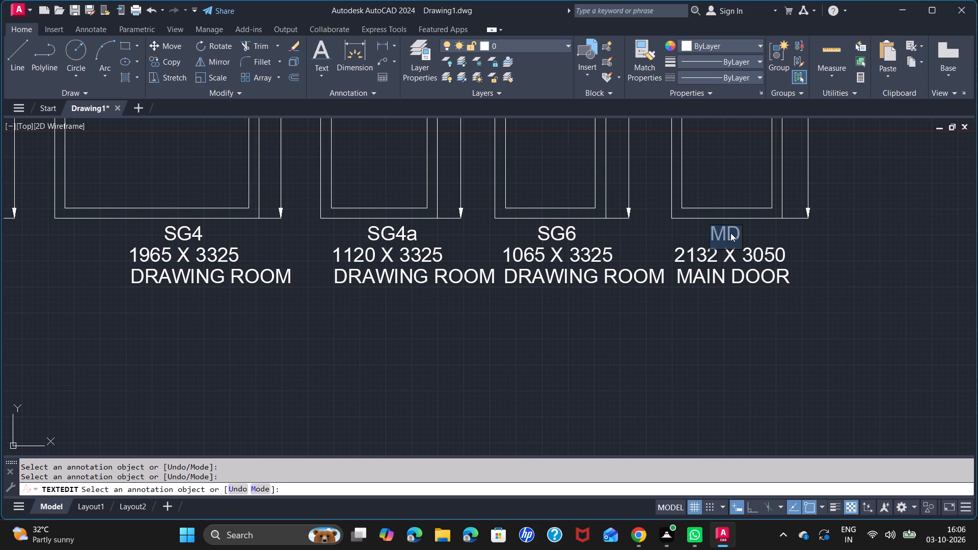
{"action": "key", "text": "BackSpace"}
{"action": "type", "text": "SG"}
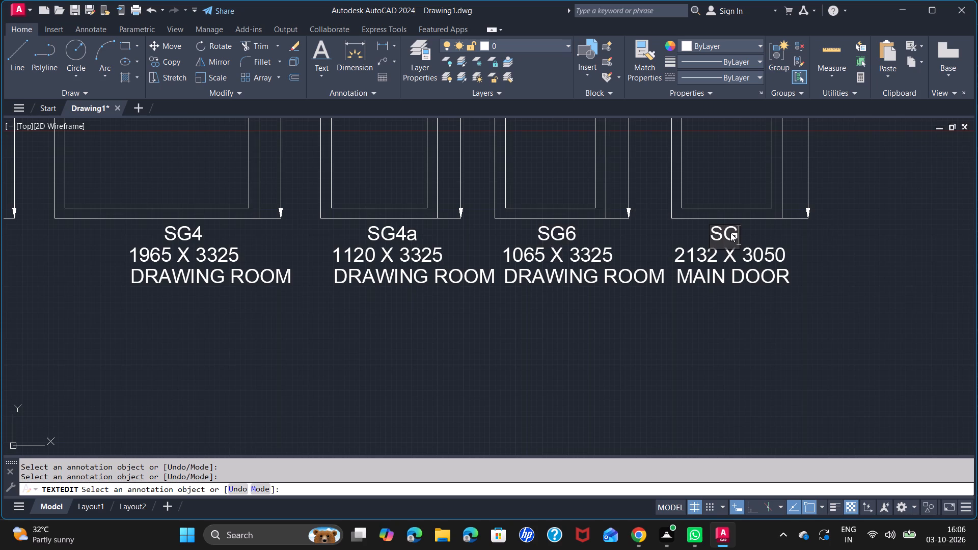
{"action": "key", "text": "6"}
Change the size text under the seventh elevation, tagged SG6, to 1065 X 3325.
{"action": "triple_click", "coordinate": [760, 262]}
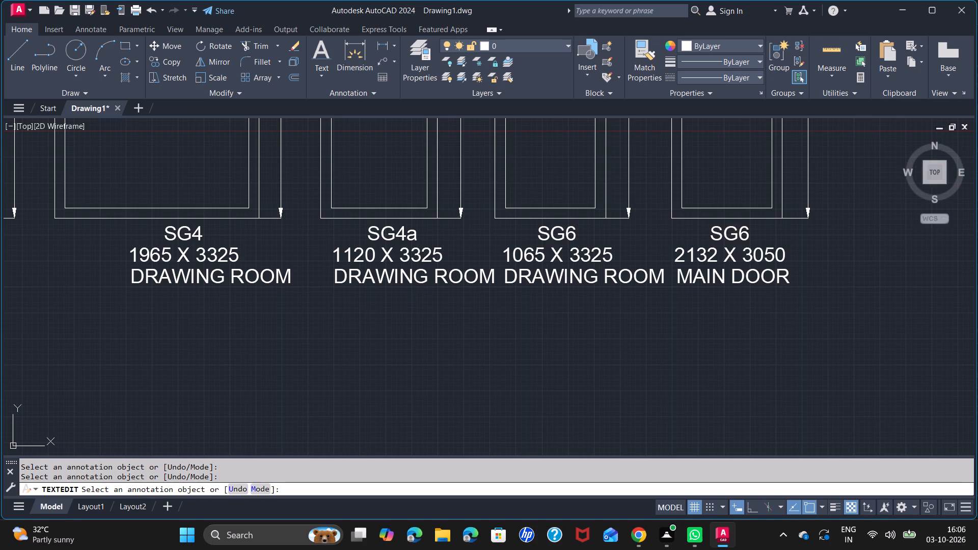
{"action": "key", "text": "BackSpace"}
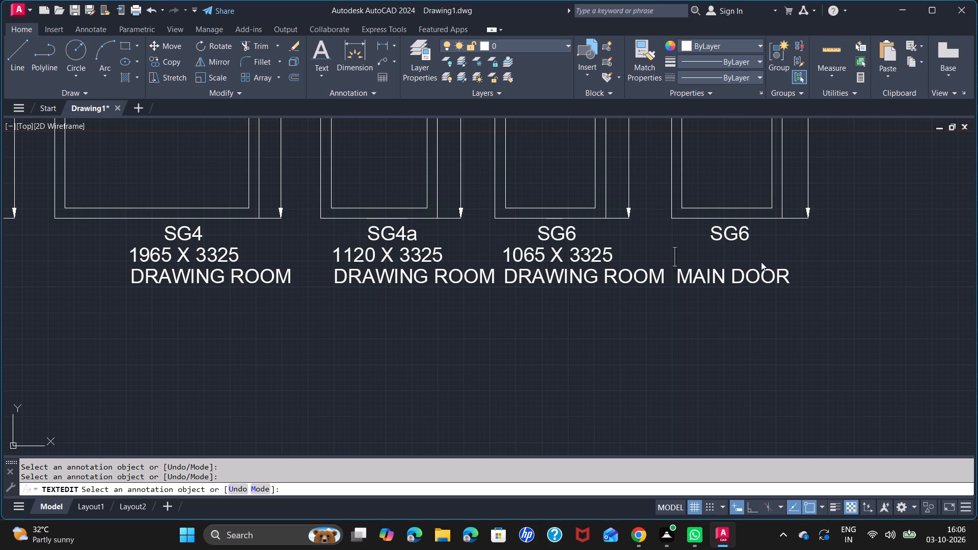
{"action": "type", "text": "1065"}
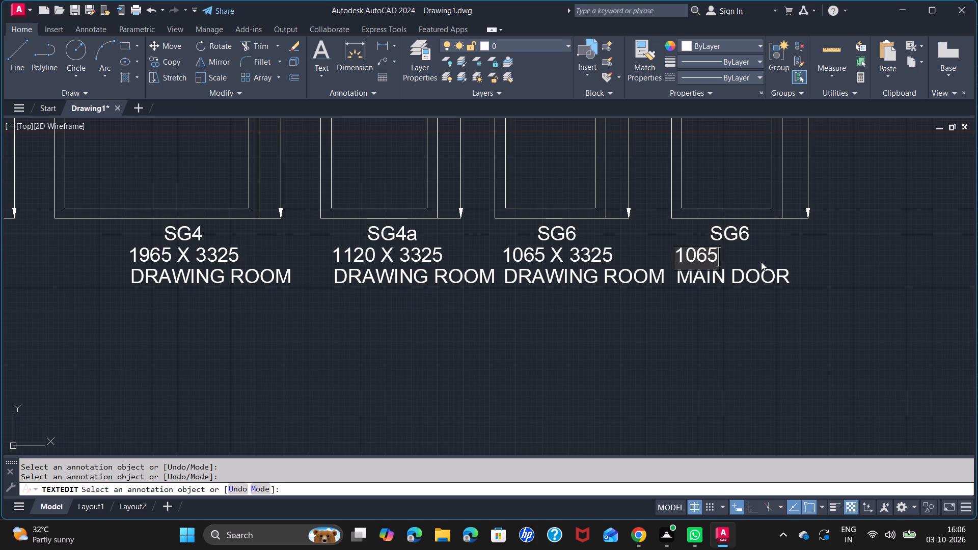
{"action": "key", "text": "space"}
{"action": "type", "text": "X"}
{"action": "key", "text": "space"}
{"action": "type", "text": "3325"}
Replace the MAIN DOOR text under the seventh elevation, tagged SG6, with W.I.C.
{"action": "triple_click", "coordinate": [760, 274]}
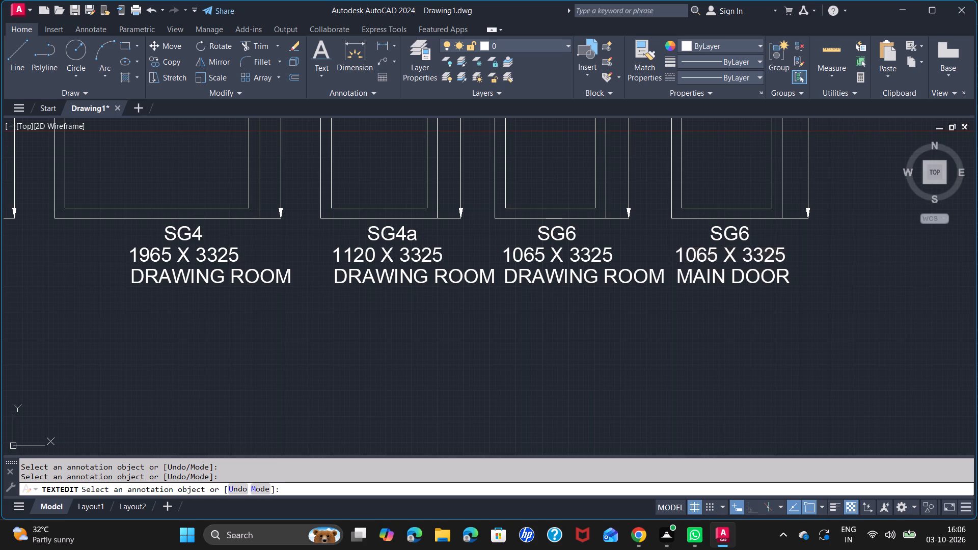
{"action": "key", "text": "BackSpace"}
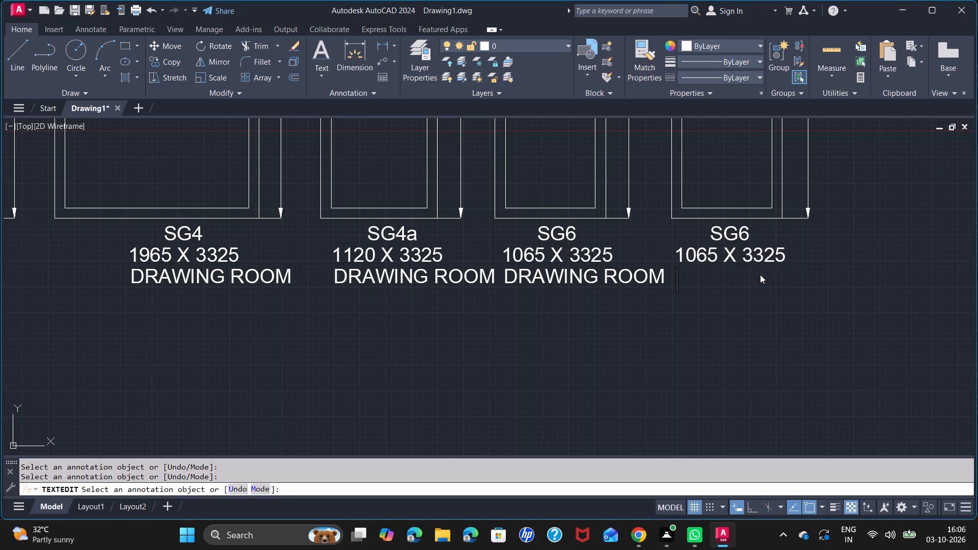
{"action": "key", "text": "w"}
{"action": "type", "text": ".I.C"}
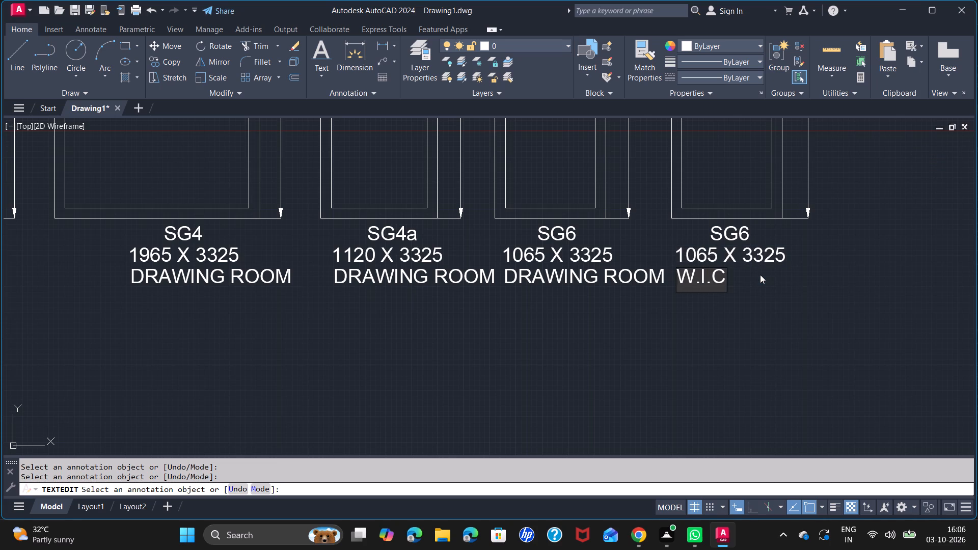
Change the MD tag text under the eighth elevation, the first 1500-high one in the upper row, to SG6a.
{"action": "middle_click_drag", "start_coordinate": [773, 287], "coordinate": [339, 491]}
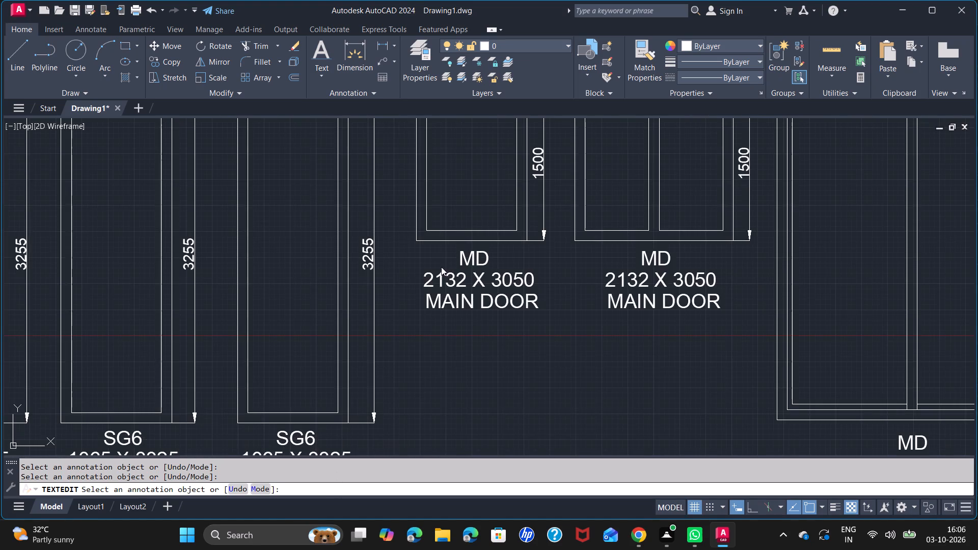
{"action": "scroll", "coordinate": [447, 266], "scroll_direction": "up", "scroll_amount": 1}
{"action": "triple_click", "coordinate": [493, 258]}
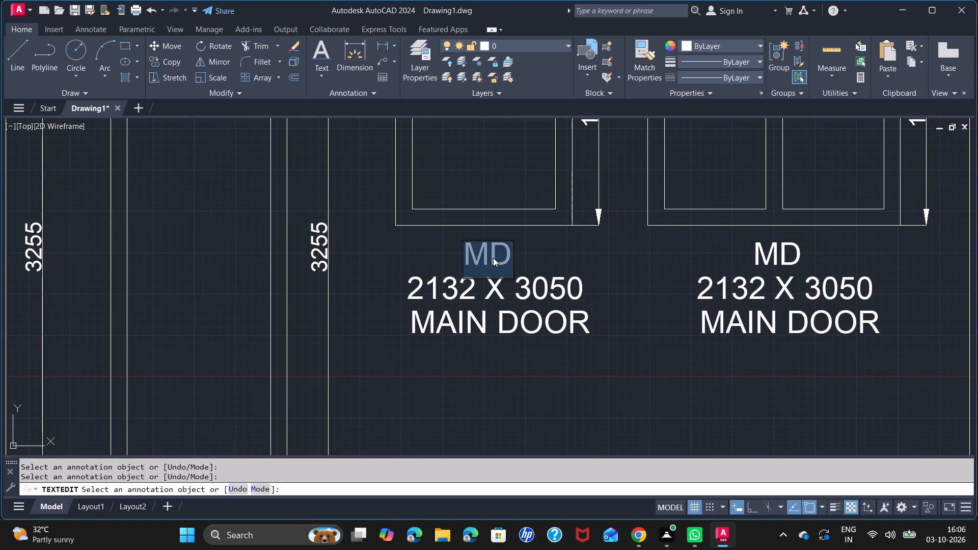
{"action": "key", "text": "BackSpace"}
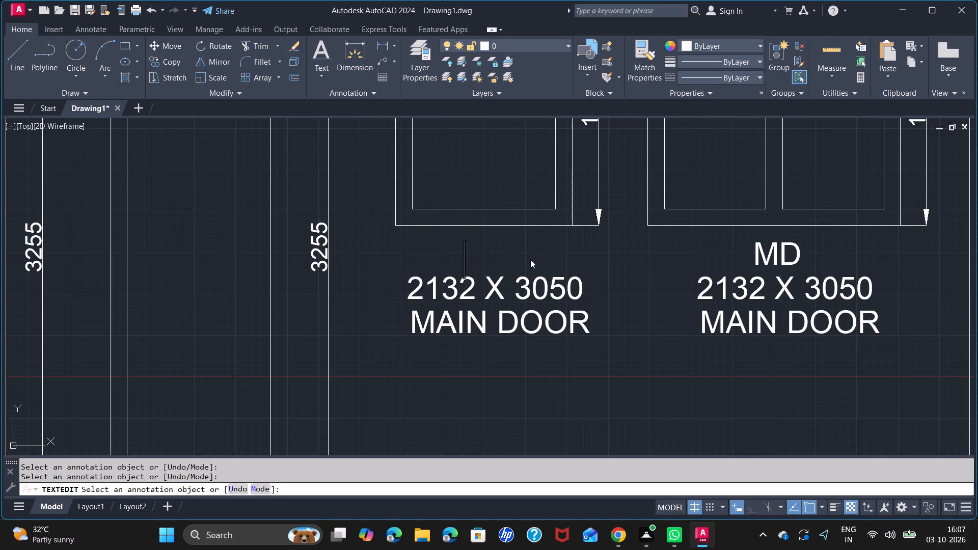
{"action": "key", "text": "s"}
{"action": "key", "text": "g"}
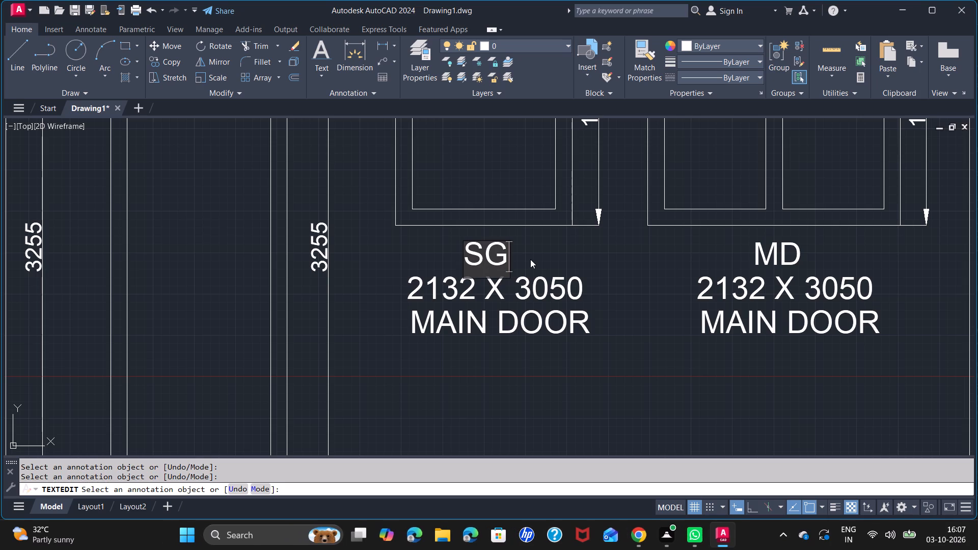
{"action": "key", "text": "6"}
{"action": "key", "text": "a"}
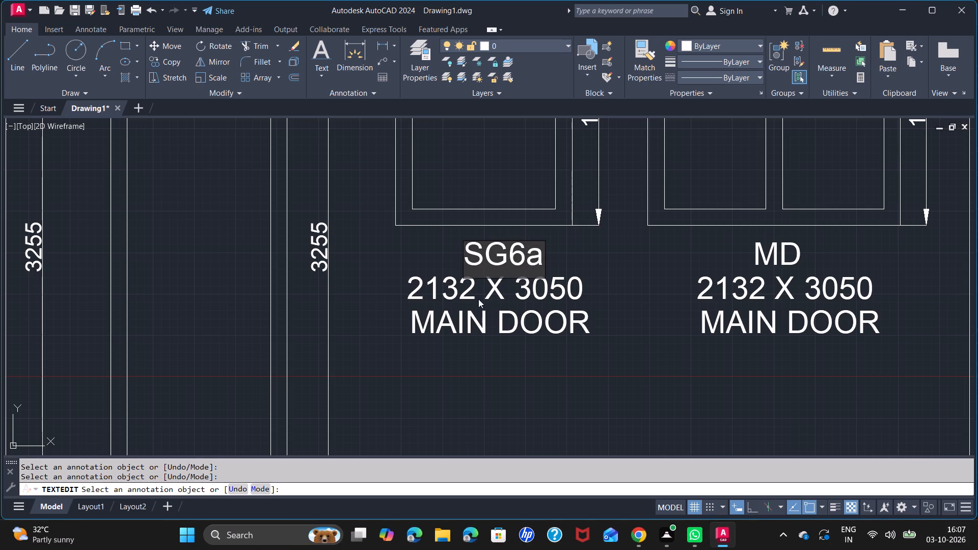
Change the size text under the eighth elevation, tagged SG6a, to 1065 X 1500.
{"action": "triple_click", "coordinate": [468, 293]}
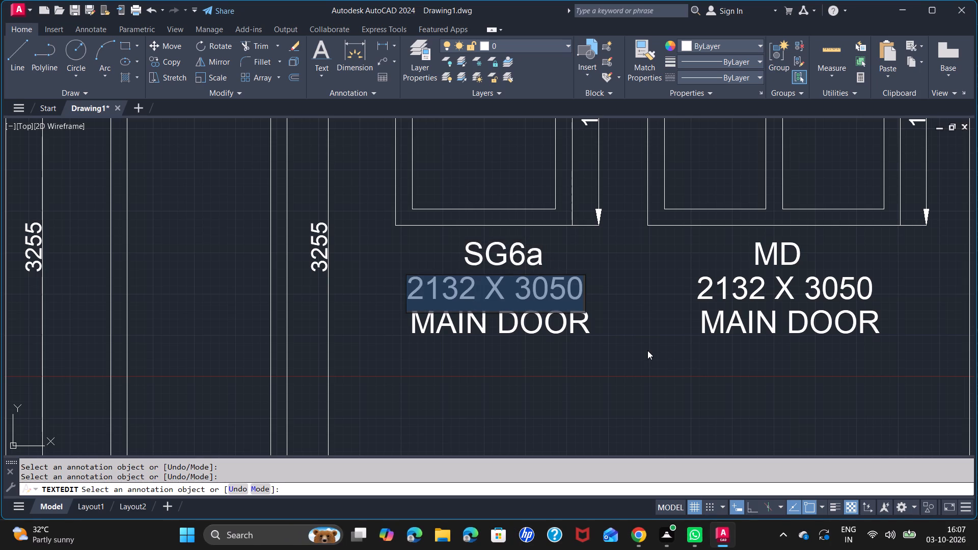
{"action": "key", "text": "BackSpace"}
{"action": "type", "text": "1065"}
{"action": "key", "text": "space"}
{"action": "type", "text": "X"}
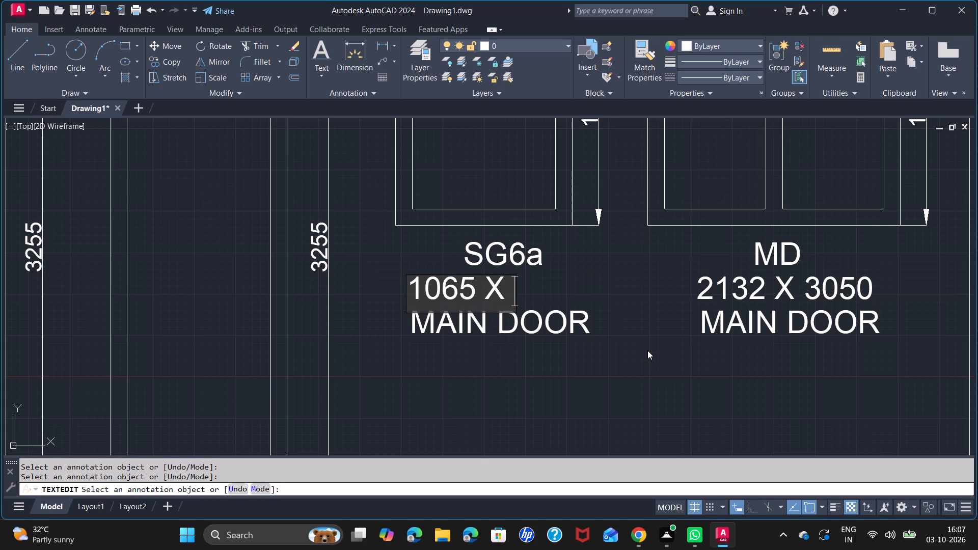
{"action": "key", "text": "space"}
{"action": "type", "text": "1500"}
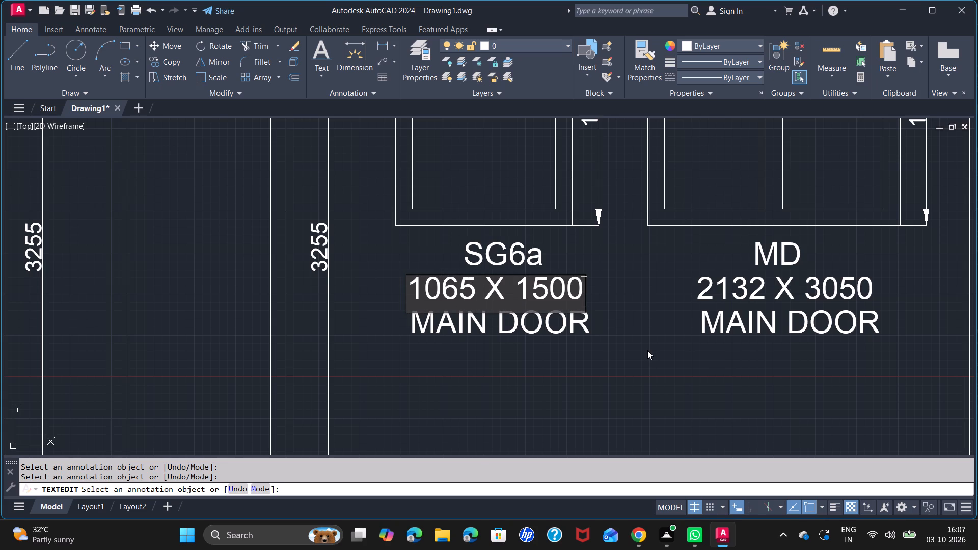
Open the MAIN DOOR text under the eighth elevation, tagged SG6a, for editing.
{"action": "double_click", "coordinate": [553, 336]}
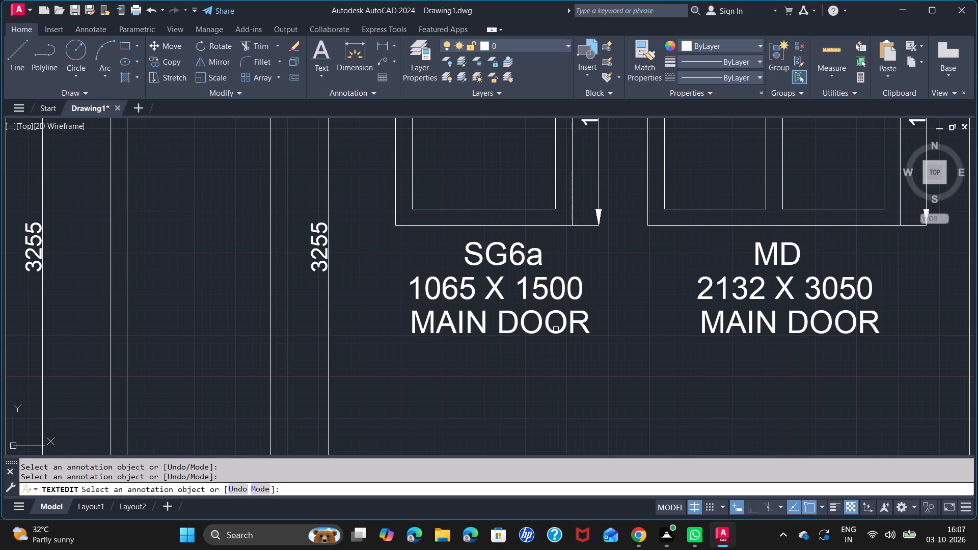
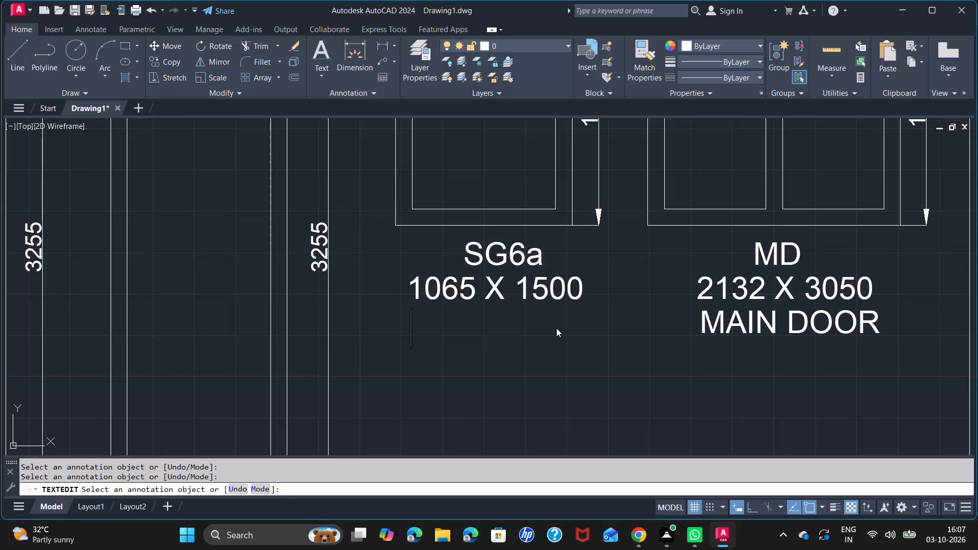
Enter TOILET as the room text under the eighth elevation, tagged SG6a.
{"action": "type", "text": "TO"}
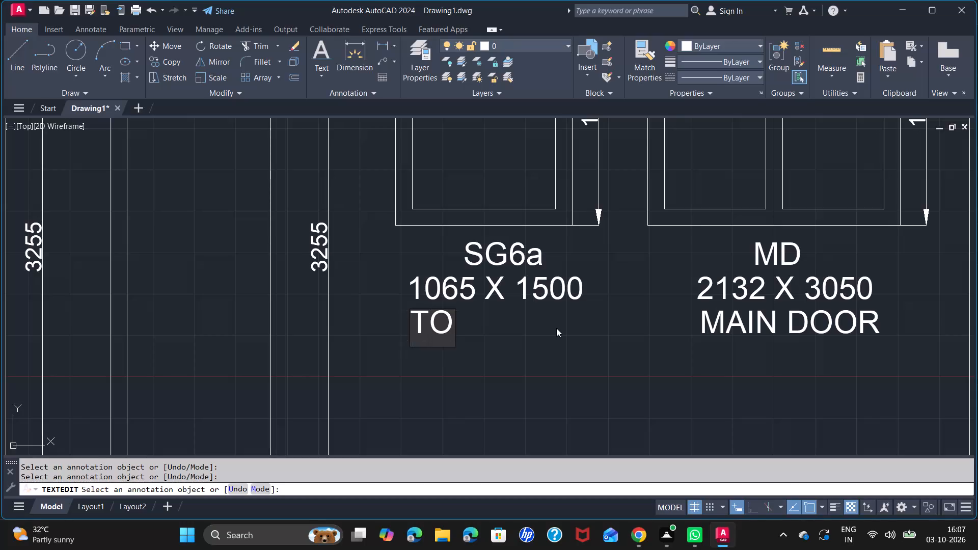
{"action": "type", "text": "ILET"}
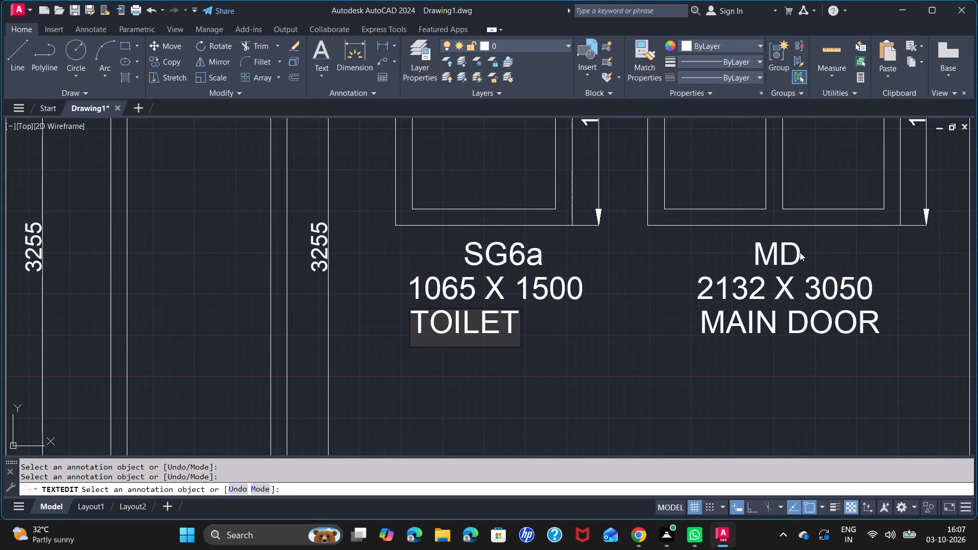
Change the MD tag text under the ninth elevation, the second 1500-high one in the upper row, to KW.
{"action": "triple_click", "coordinate": [788, 252]}
{"action": "key", "text": "BackSpace"}
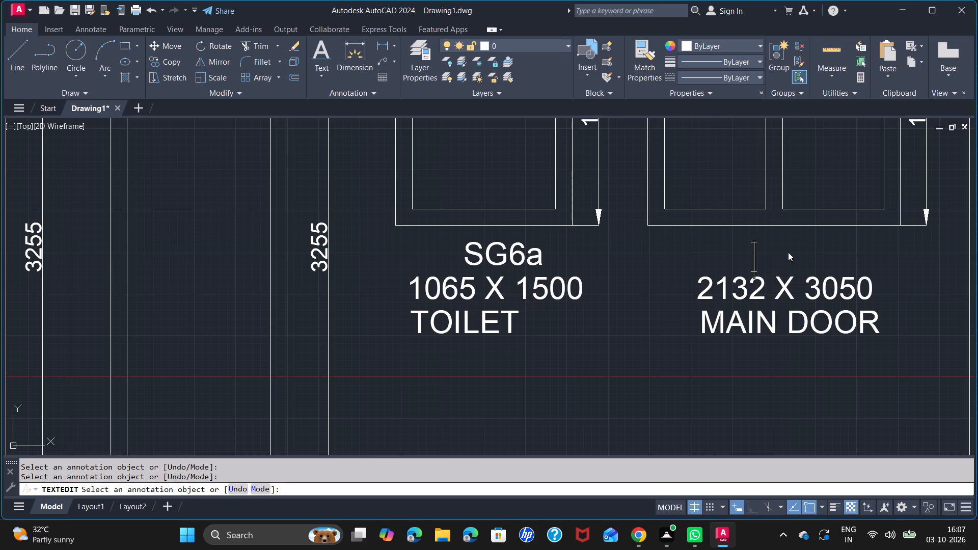
{"action": "key", "text": "k"}
{"action": "key", "text": "w"}
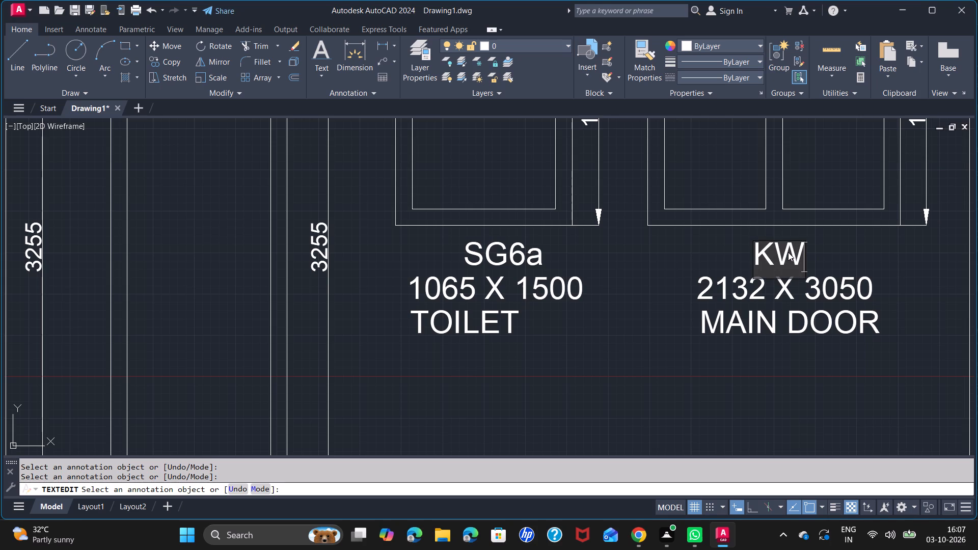
Change the size text under the ninth elevation, tagged KW, to 1525 X 1500.
{"action": "triple_click", "coordinate": [743, 296]}
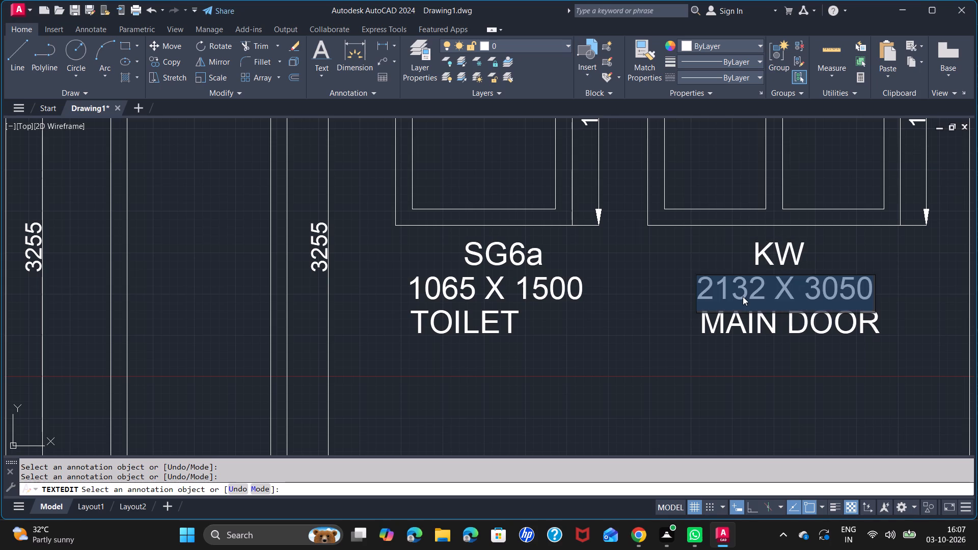
{"action": "key", "text": "BackSpace"}
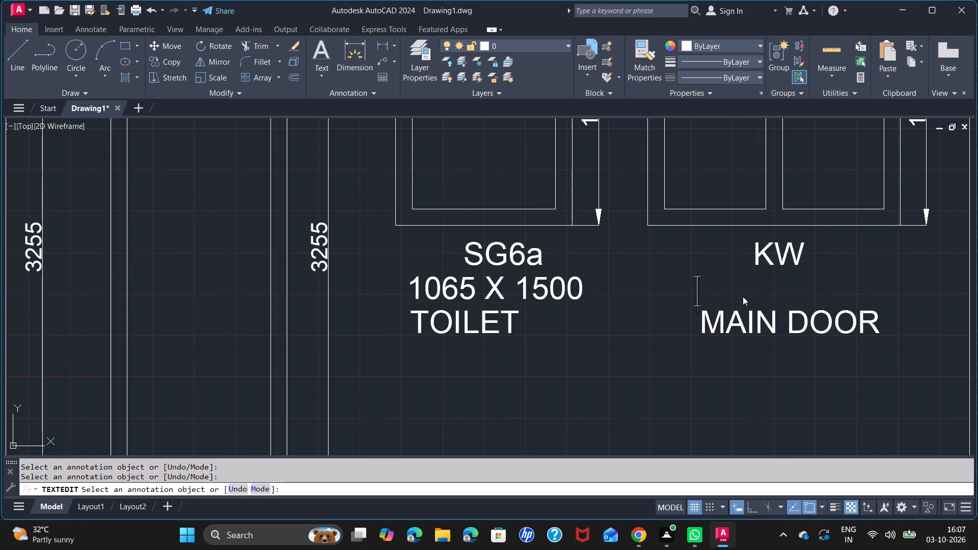
{"action": "type", "text": "1525 X 1500"}
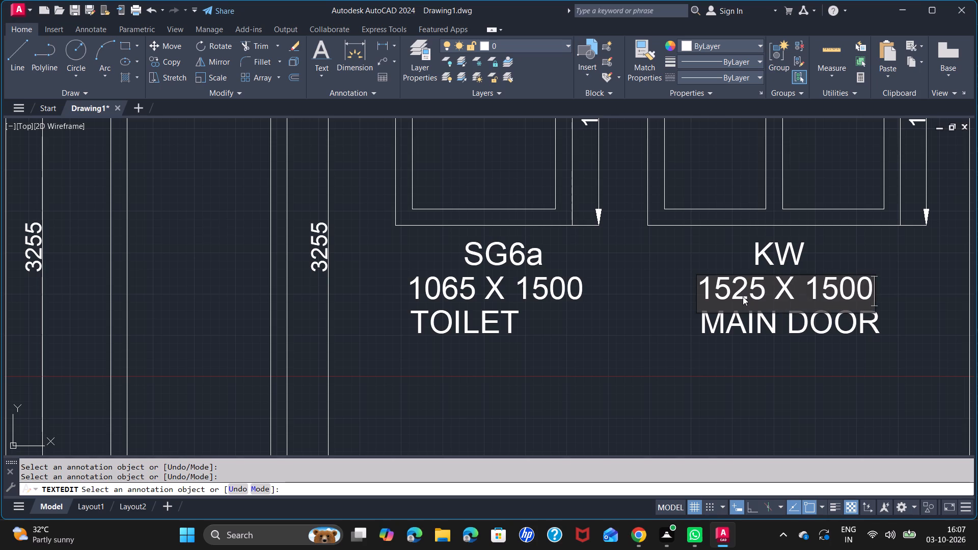
Replace the MAIN DOOR text under the ninth elevation, tagged KW, with CHEF KITCHEN.
{"action": "triple_click", "coordinate": [752, 331]}
{"action": "middle_click_drag", "start_coordinate": [786, 322], "coordinate": [437, 339]}
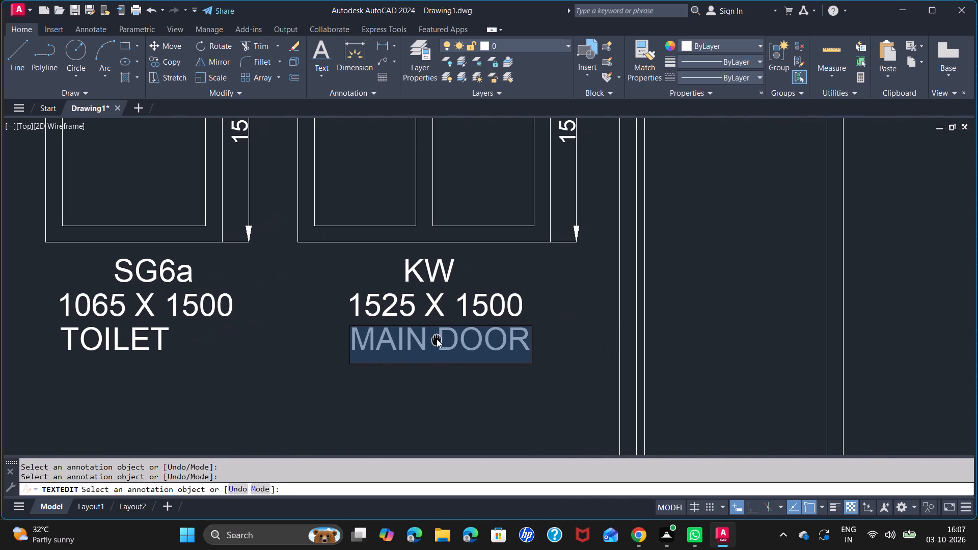
{"action": "key", "text": "BackSpace"}
{"action": "key", "text": "c"}
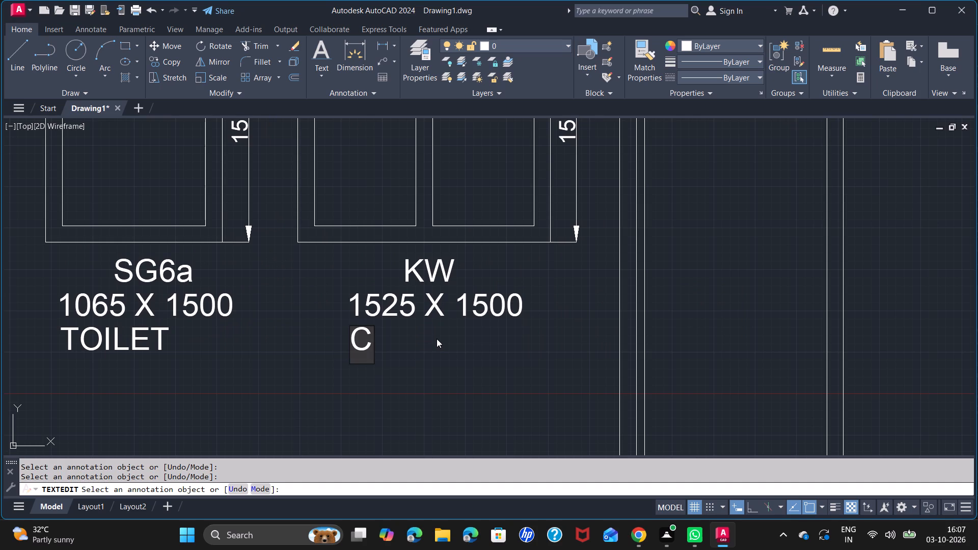
{"action": "type", "text": "HEF"}
{"action": "key", "text": "space"}
{"action": "type", "text": "KITCHE"}
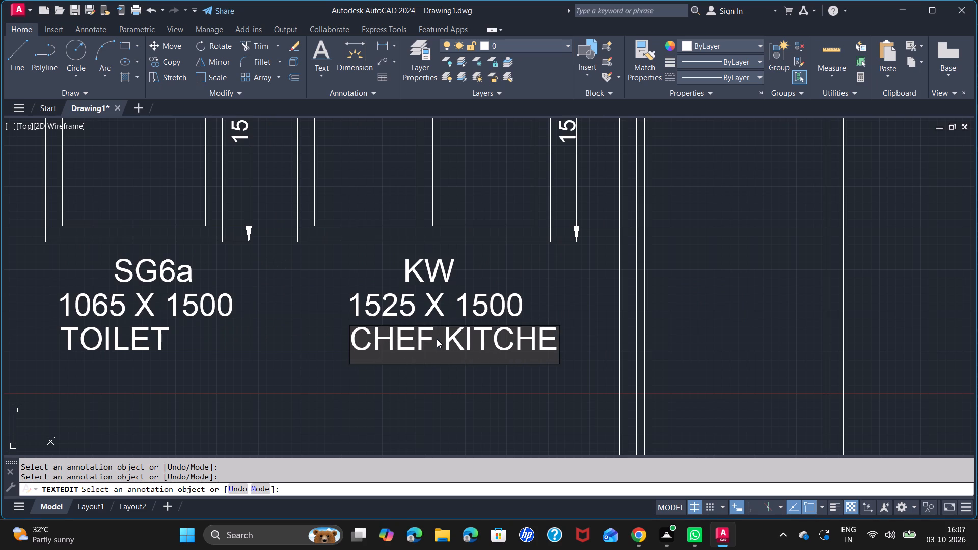
{"action": "key", "text": "n"}
Change the MD tag text under the tenth elevation, the two-panel one following KW, to SLD6.
{"action": "scroll", "coordinate": [507, 329], "scroll_direction": "down", "scroll_amount": 1}
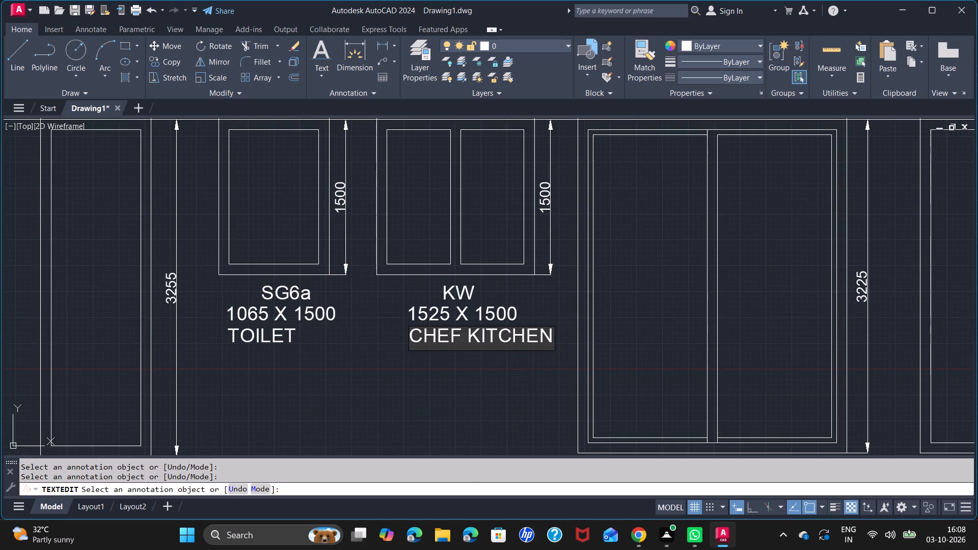
{"action": "middle_click_drag", "start_coordinate": [526, 371], "coordinate": [205, 197]}
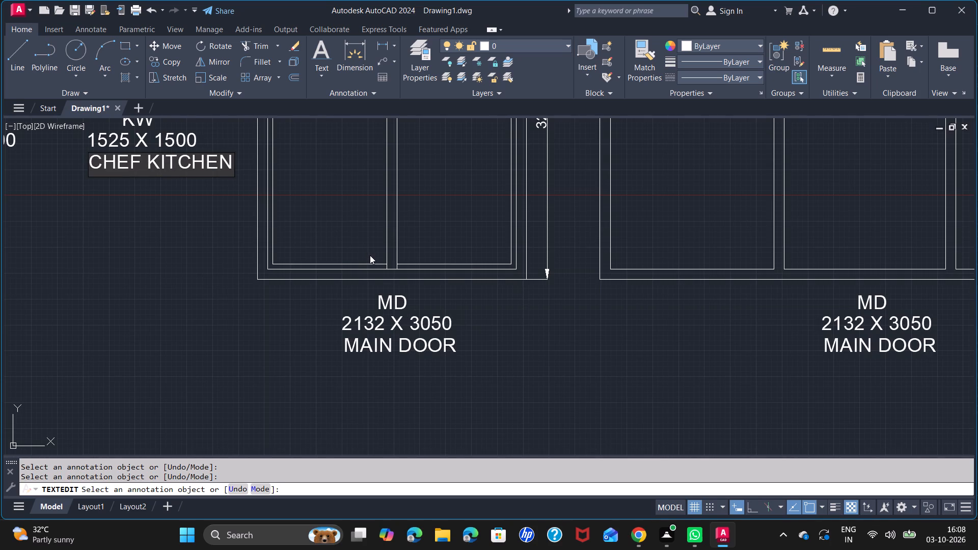
{"action": "double_click", "coordinate": [407, 297]}
{"action": "left_click_drag", "start_coordinate": [404, 298], "coordinate": [401, 303]}
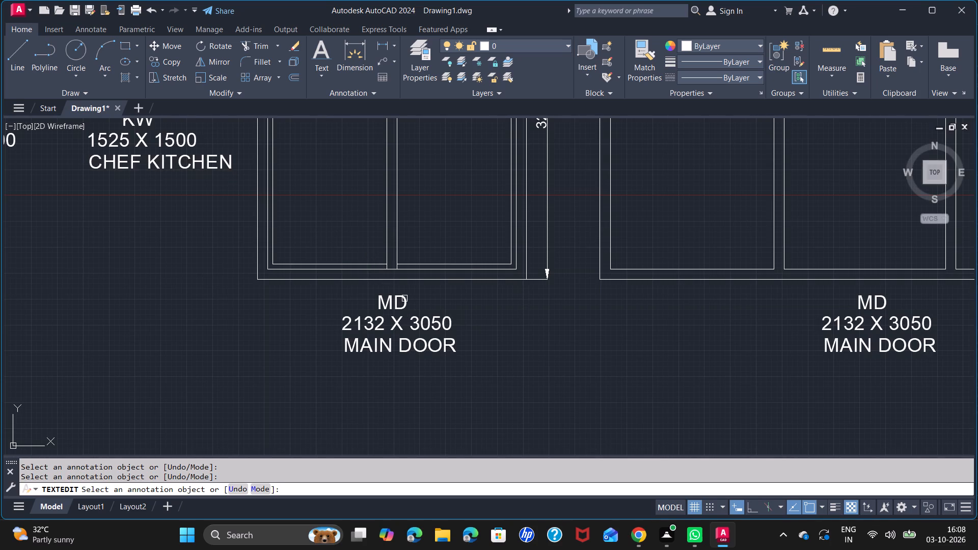
{"action": "key", "text": "BackSpace"}
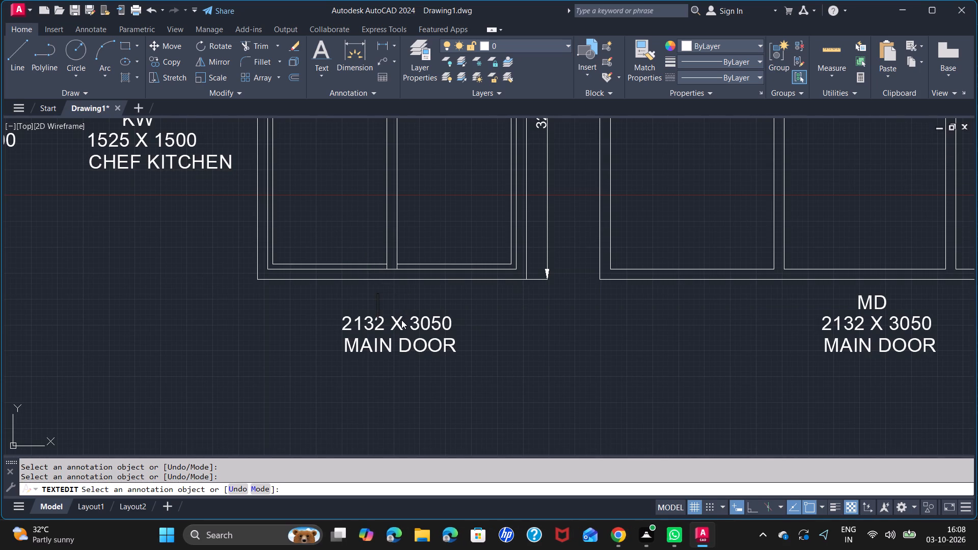
{"action": "key", "text": "s"}
{"action": "type", "text": "LD"}
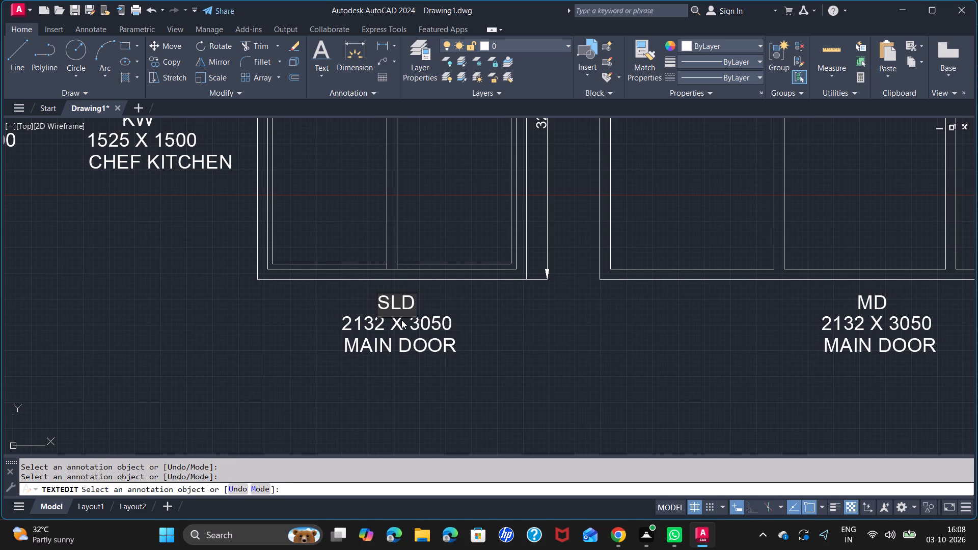
{"action": "key", "text": "6"}
Change the size text under the tenth elevation, tagged SLD6, to 2600 X 3325.
{"action": "triple_click", "coordinate": [402, 325]}
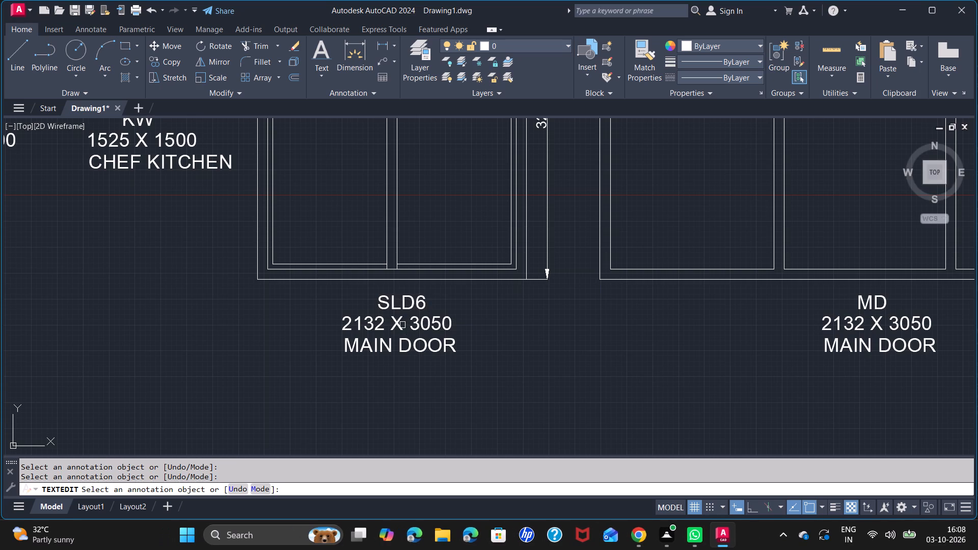
{"action": "key", "text": "BackSpace"}
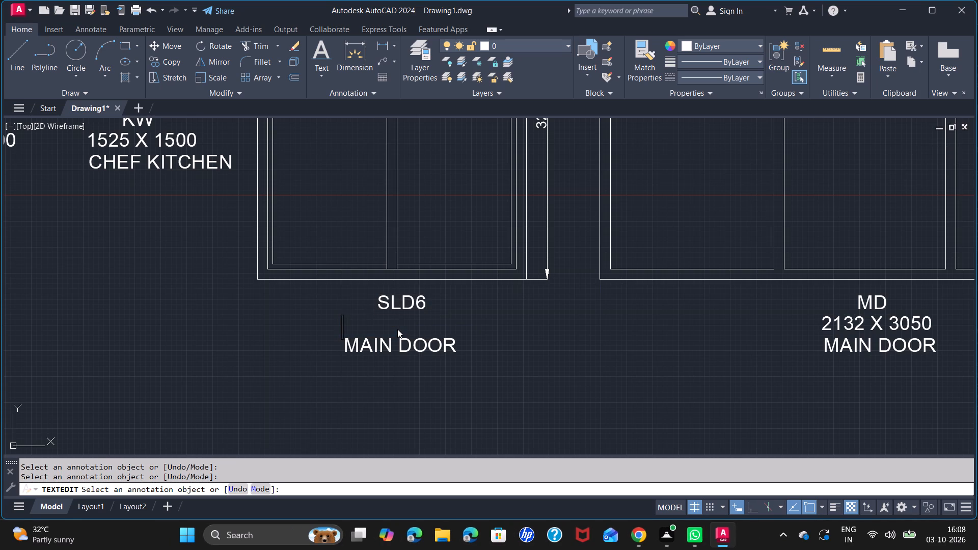
{"action": "type", "text": "2600 X"}
{"action": "key", "text": "space"}
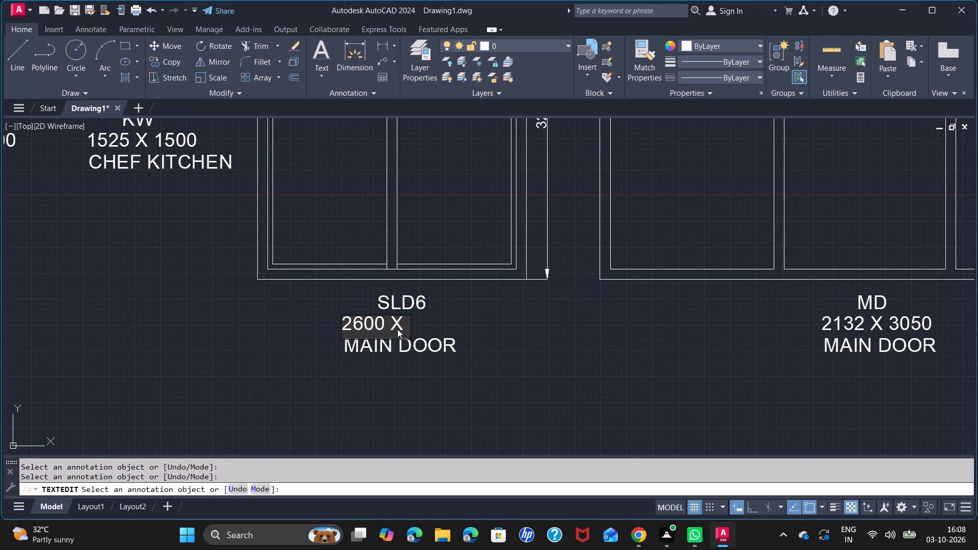
{"action": "type", "text": "3325"}
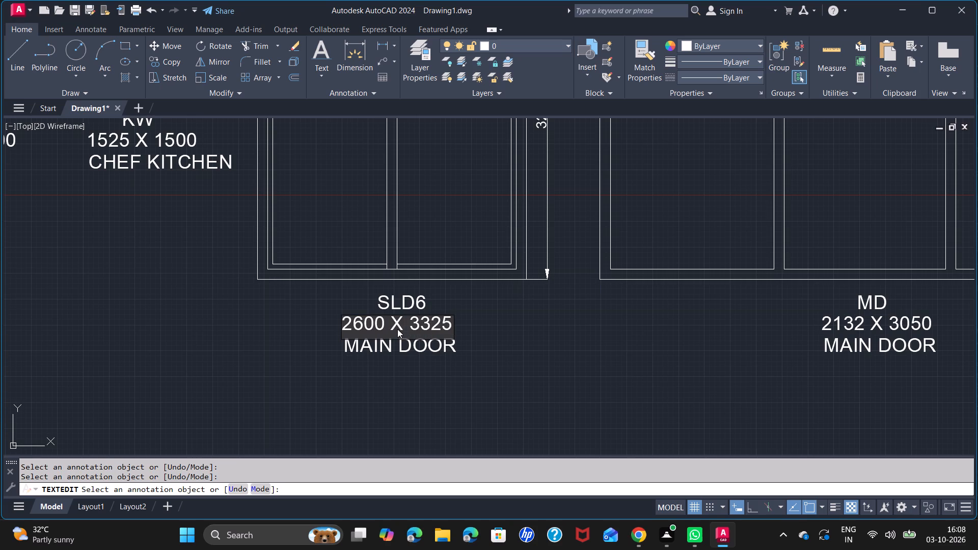
Replace the MAIN DOOR text under the tenth elevation, tagged SLD6, with M.KITCHEN.
{"action": "left_click", "coordinate": [422, 340]}
{"action": "triple_click", "coordinate": [424, 350]}
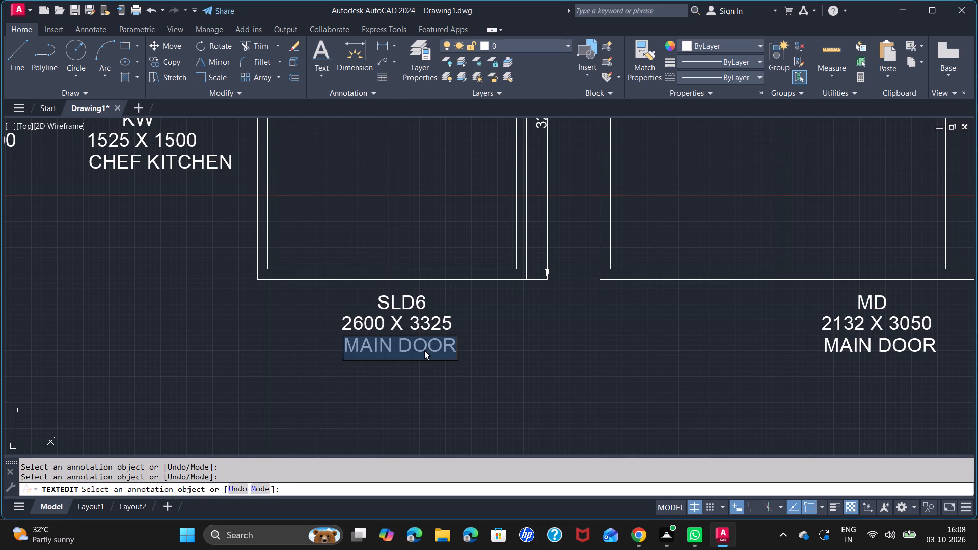
{"action": "key", "text": "BackSpace"}
{"action": "type", "text": "M.KITCHEN"}
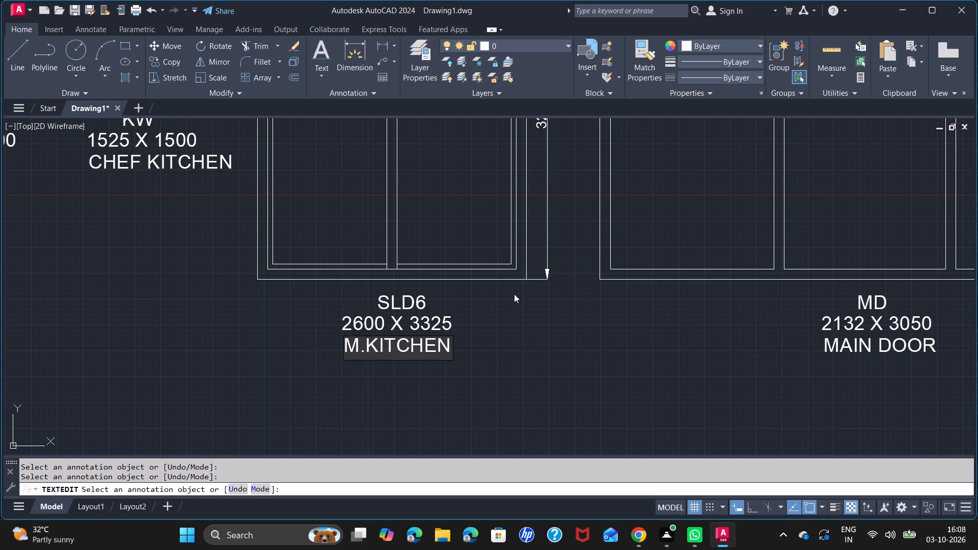
Change the MD tag text under the eleventh elevation, the wide three-panel one following SLD6, to SLD2.
{"action": "middle_click_drag", "start_coordinate": [666, 322], "coordinate": [139, 338]}
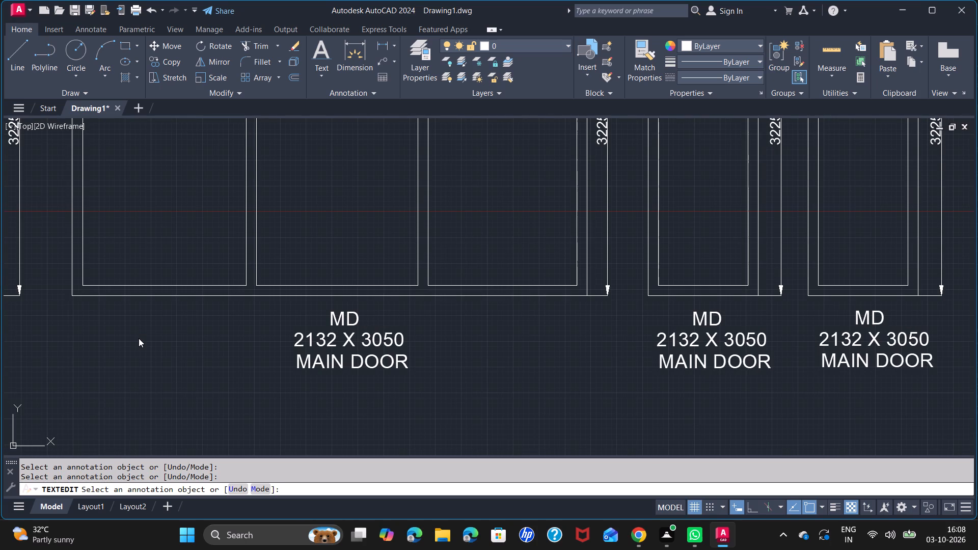
{"action": "triple_click", "coordinate": [340, 323]}
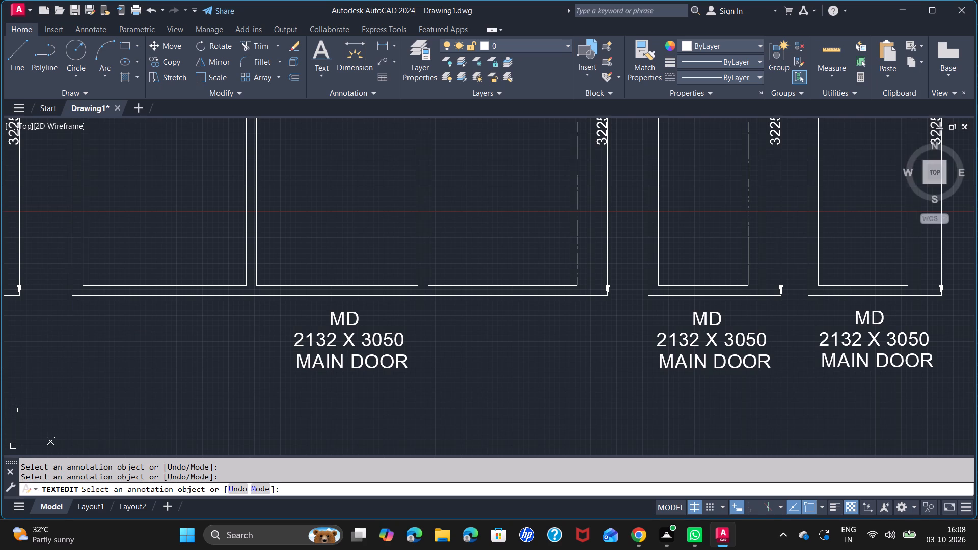
{"action": "key", "text": "BackSpace"}
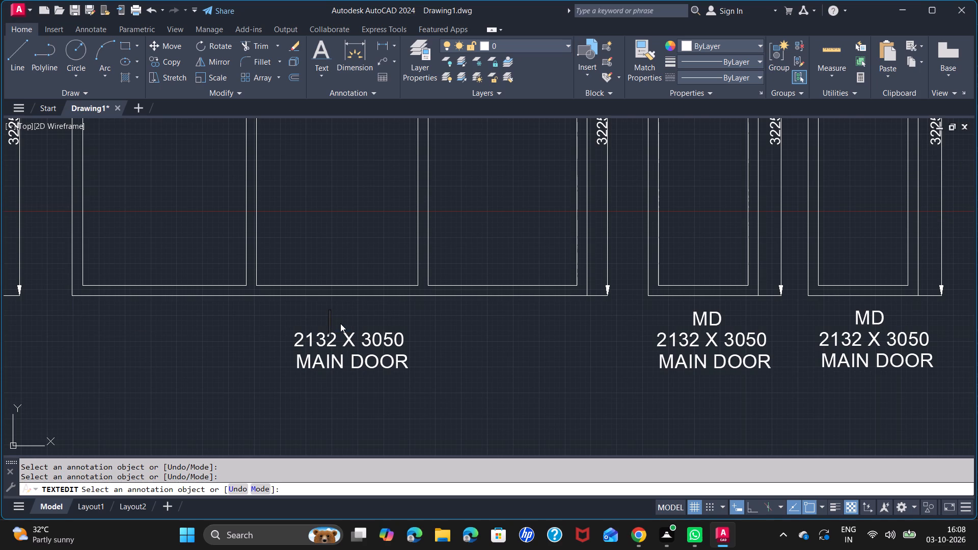
{"action": "key", "text": "s"}
{"action": "type", "text": "LD"}
{"action": "key", "text": "2"}
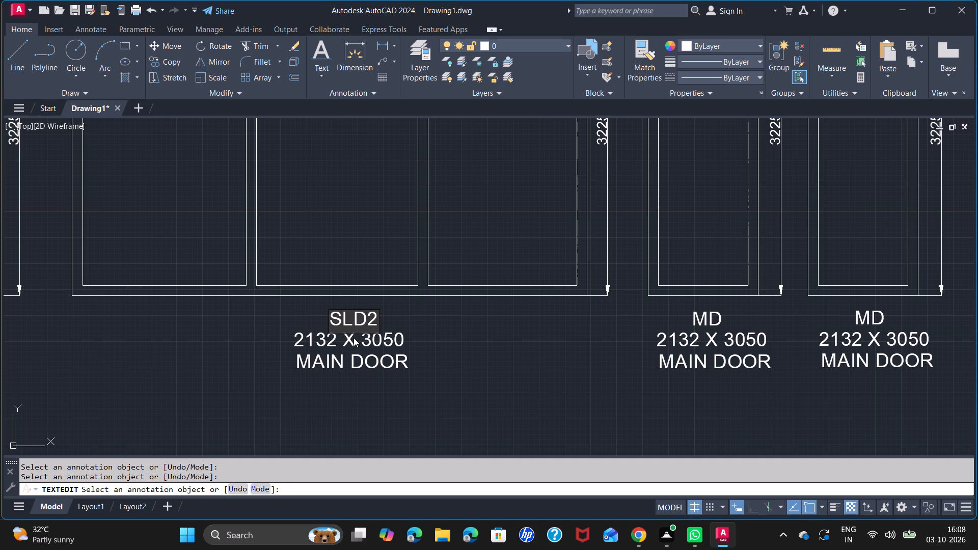
Change the size text under the eleventh elevation, tagged SLD2, to 4975 X 3325.
{"action": "double_click", "coordinate": [354, 338]}
{"action": "left_click_drag", "start_coordinate": [354, 338], "coordinate": [355, 342]}
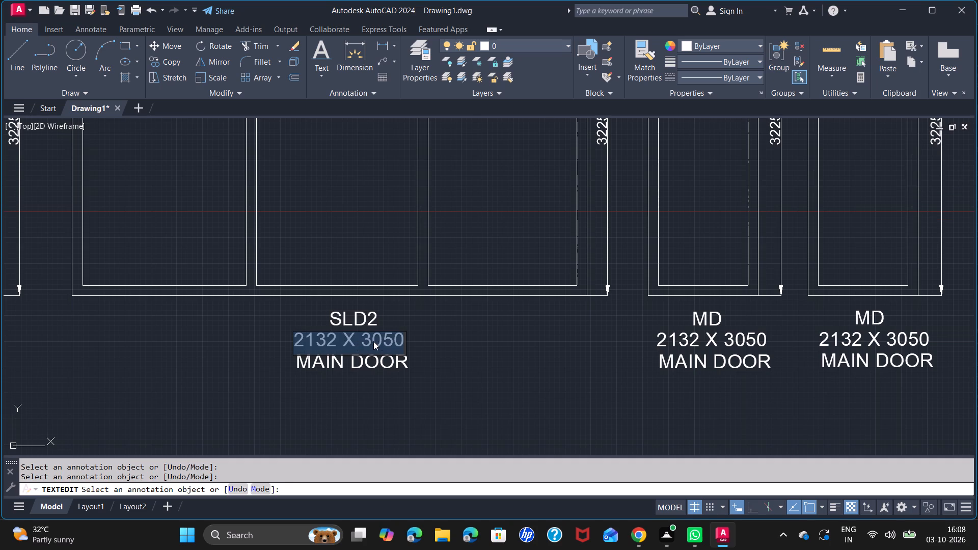
{"action": "key", "text": "BackSpace"}
{"action": "type", "text": "49"}
{"action": "type", "text": "75"}
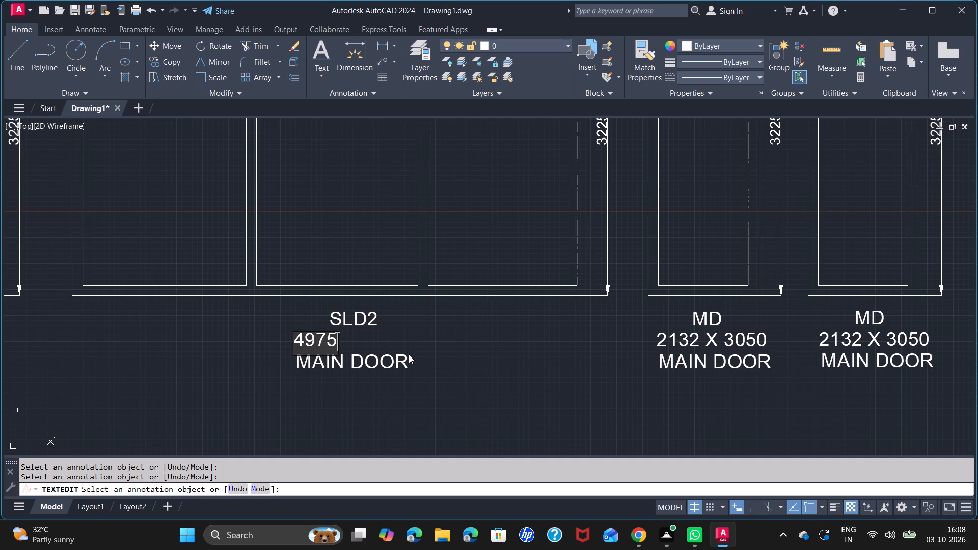
{"action": "key", "text": "space"}
{"action": "type", "text": "X"}
{"action": "key", "text": "space"}
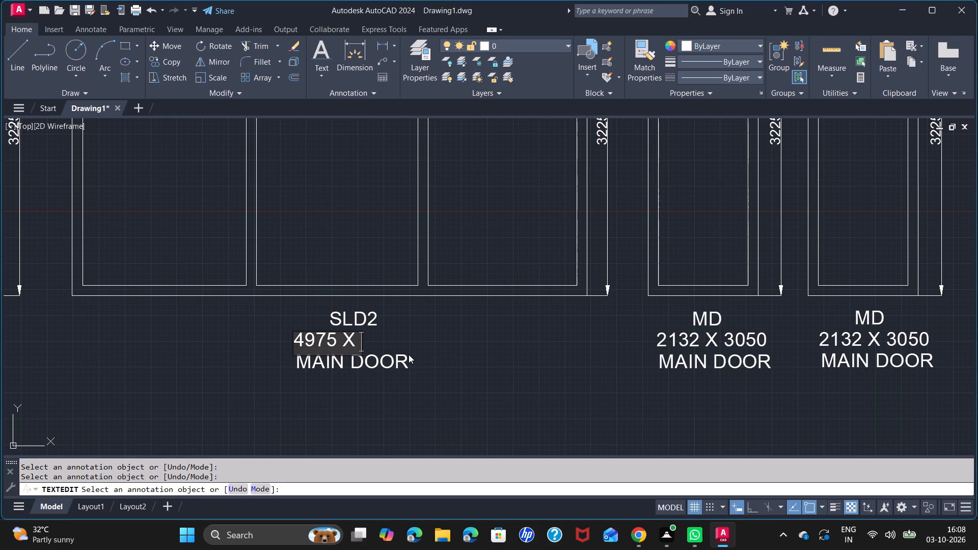
{"action": "type", "text": "3325"}
Replace the MAIN DOOR text under the eleventh elevation, tagged SLD2, with DECK.
{"action": "left_click", "coordinate": [409, 361]}
{"action": "left_click", "coordinate": [405, 364]}
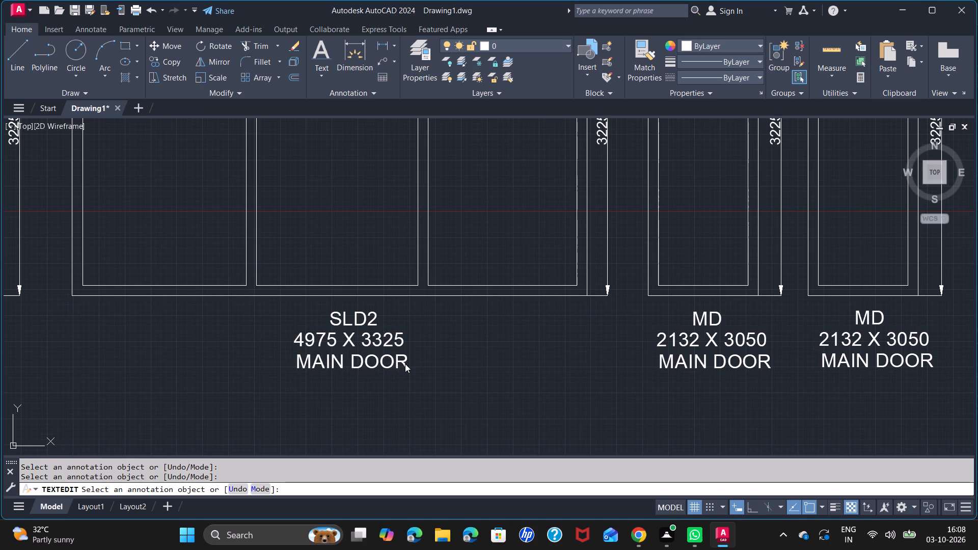
{"action": "type", "text": "DECK"}
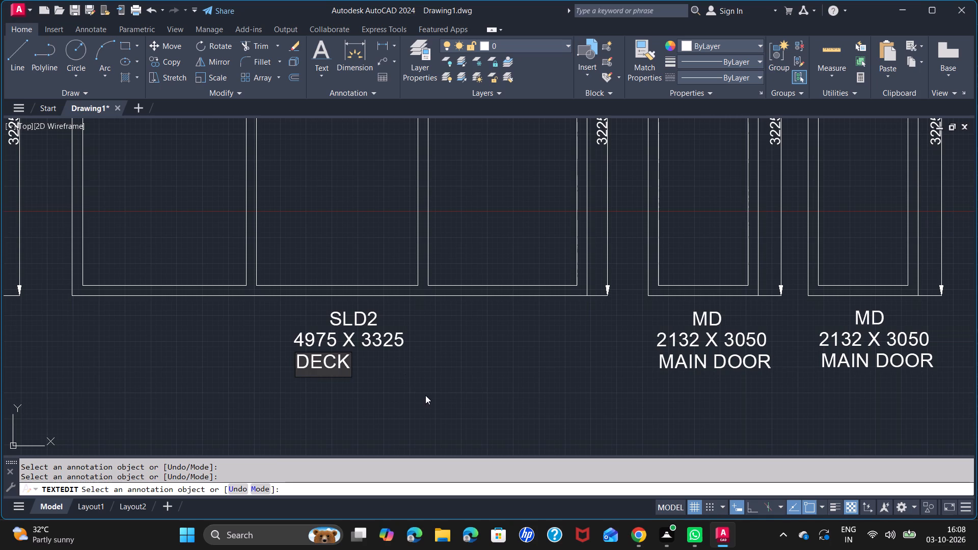
Change the MD tag text under the twelfth elevation, the narrow one following SLD2, to SG6.
{"action": "middle_click_drag", "start_coordinate": [493, 386], "coordinate": [151, 378]}
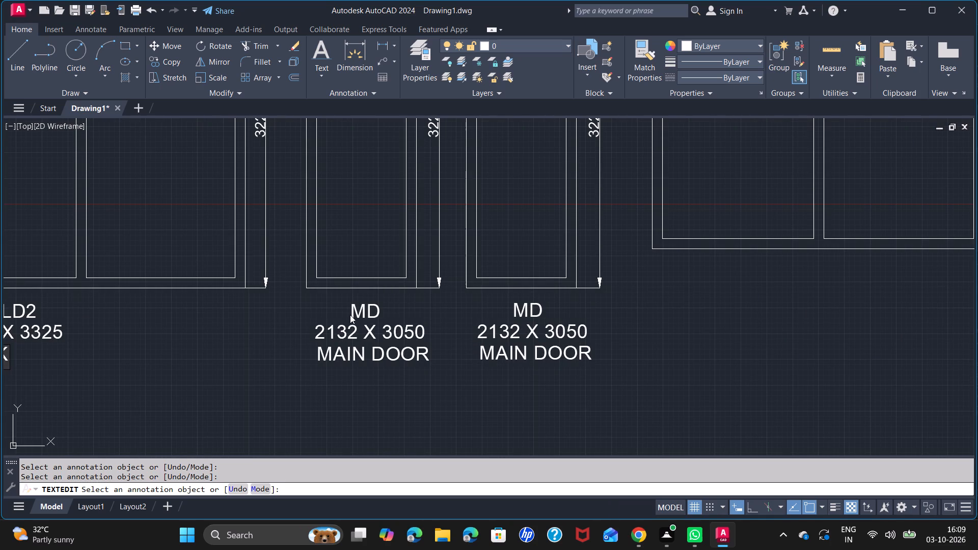
{"action": "triple_click", "coordinate": [351, 311]}
{"action": "key", "text": "BackSpace"}
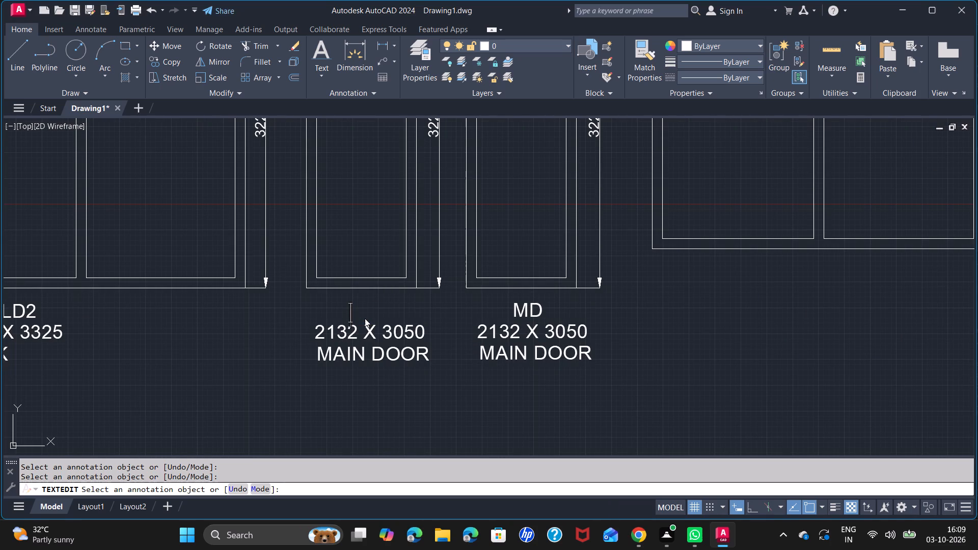
{"action": "type", "text": "SG"}
{"action": "key", "text": "6"}
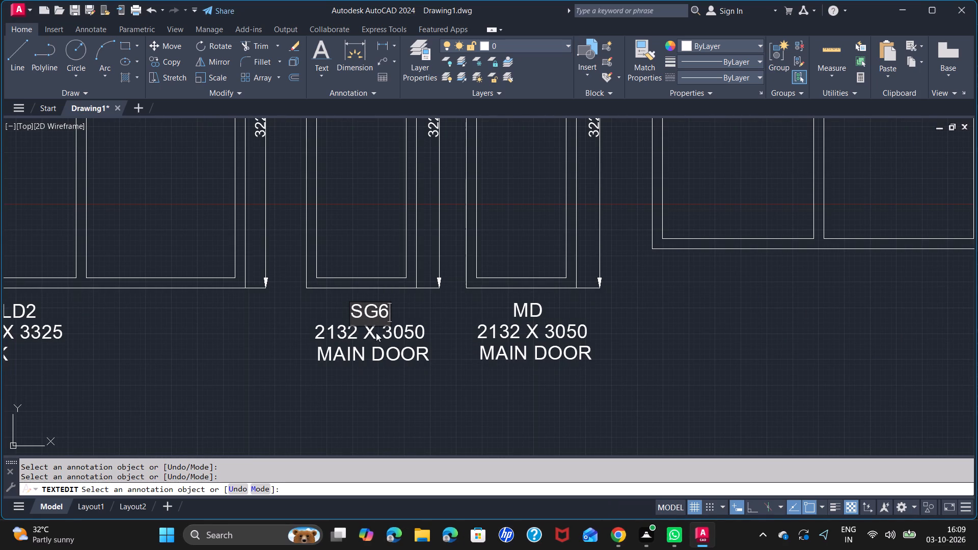
Change the size text under the twelfth elevation, the first one tagged SG6, to 1065 X 3325.
{"action": "triple_click", "coordinate": [377, 333]}
{"action": "key", "text": "BackSpace"}
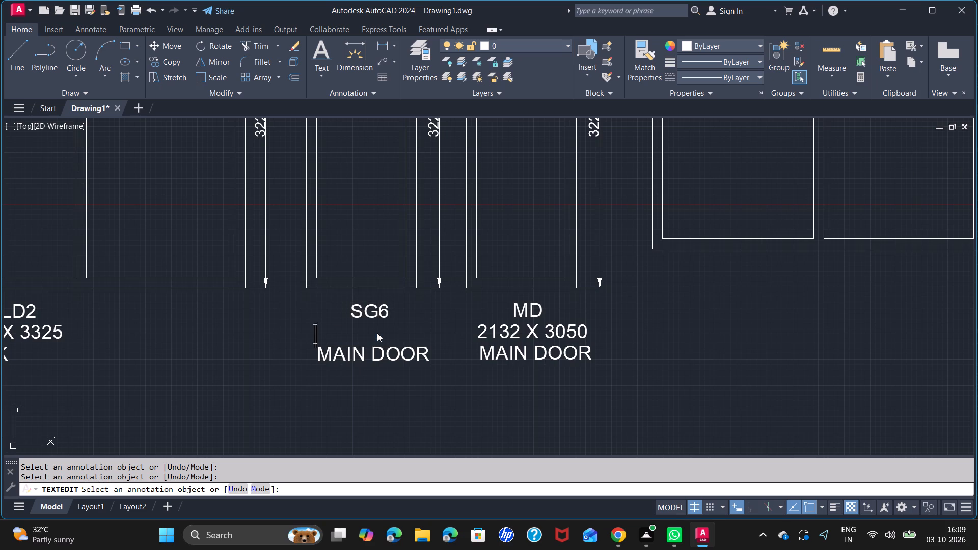
{"action": "type", "text": "1065 X"}
{"action": "key", "text": "space"}
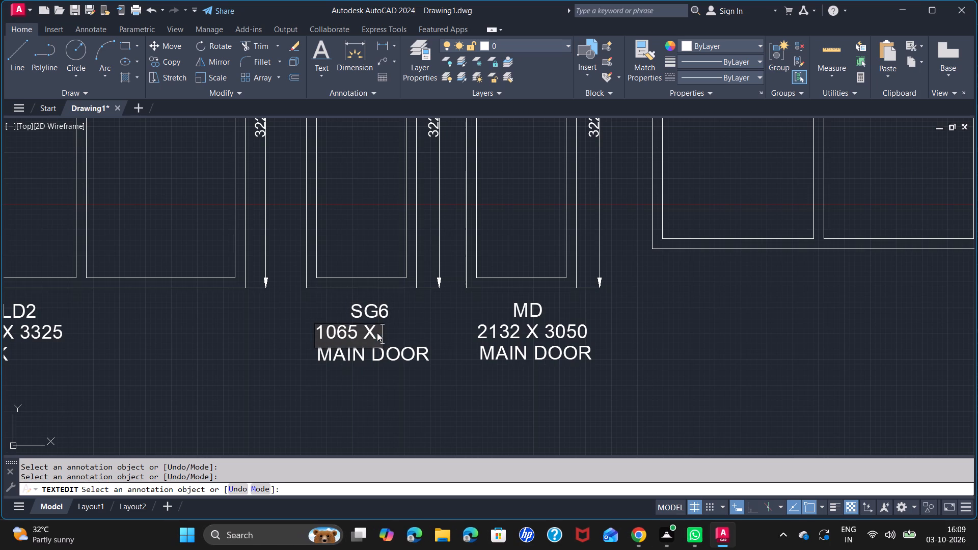
{"action": "type", "text": "3325"}
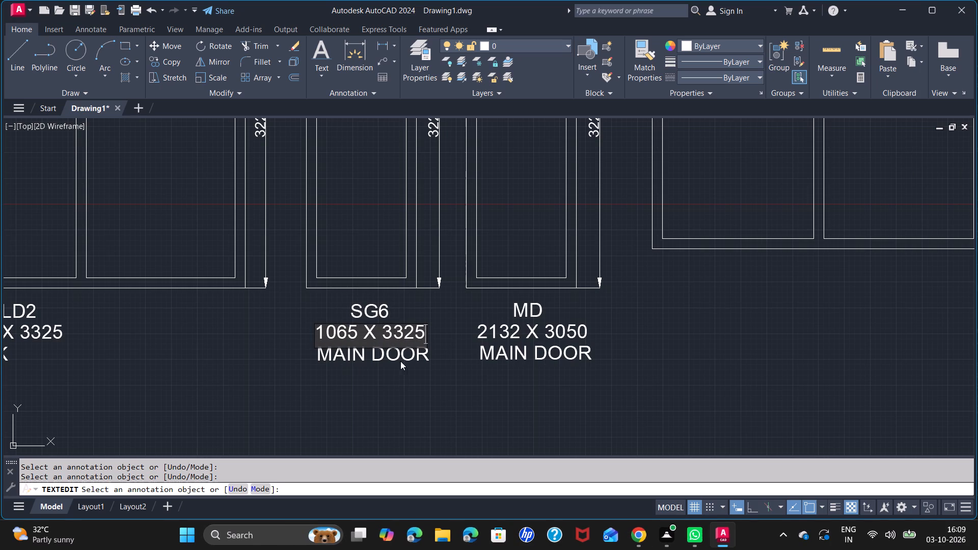
Replace the MAIN DOOR text under the twelfth elevation, the first one tagged SG6, with FAMILY LOUNGE.
{"action": "triple_click", "coordinate": [400, 358]}
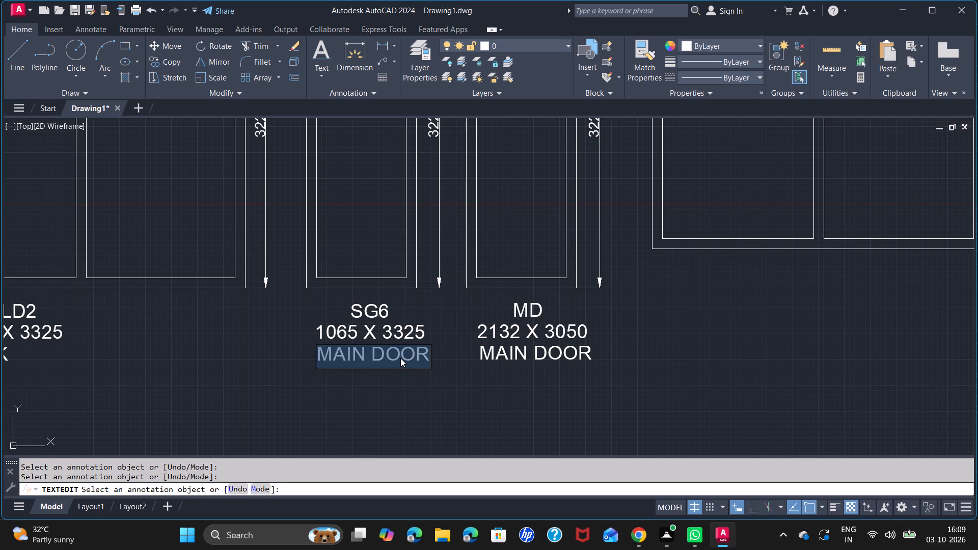
{"action": "key", "text": "BackSpace"}
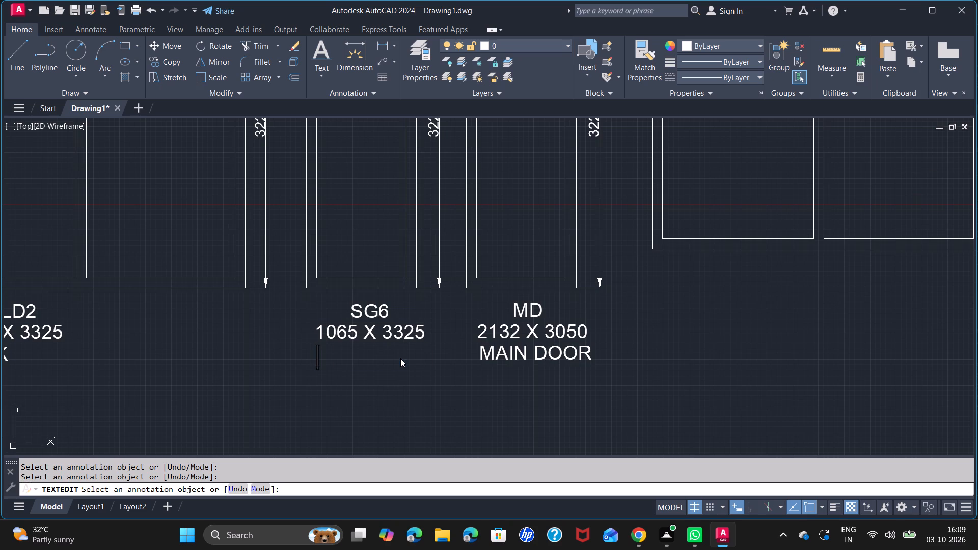
{"action": "type", "text": "FAMILY"}
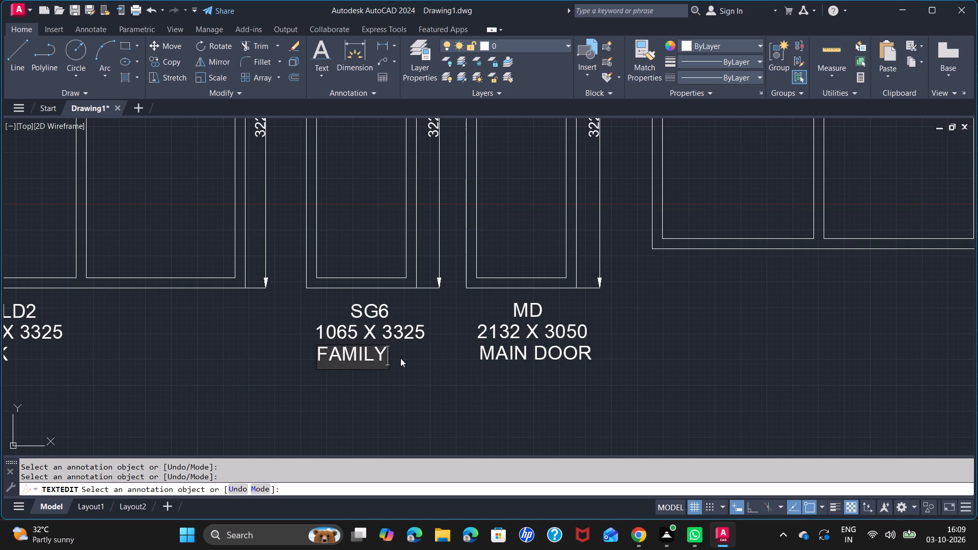
{"action": "key", "text": "space"}
{"action": "type", "text": "LON"}
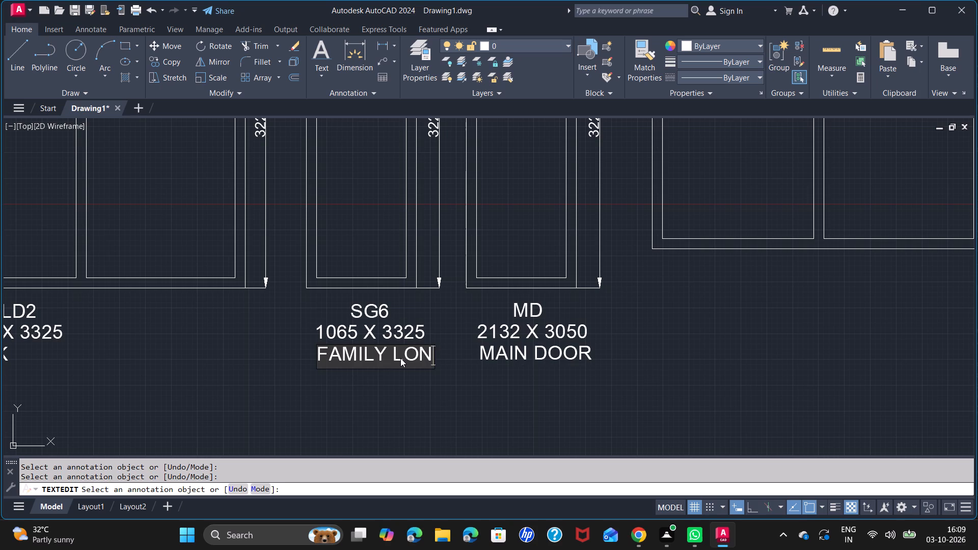
{"action": "key", "text": "BackSpace"}
{"action": "type", "text": "UNGE"}
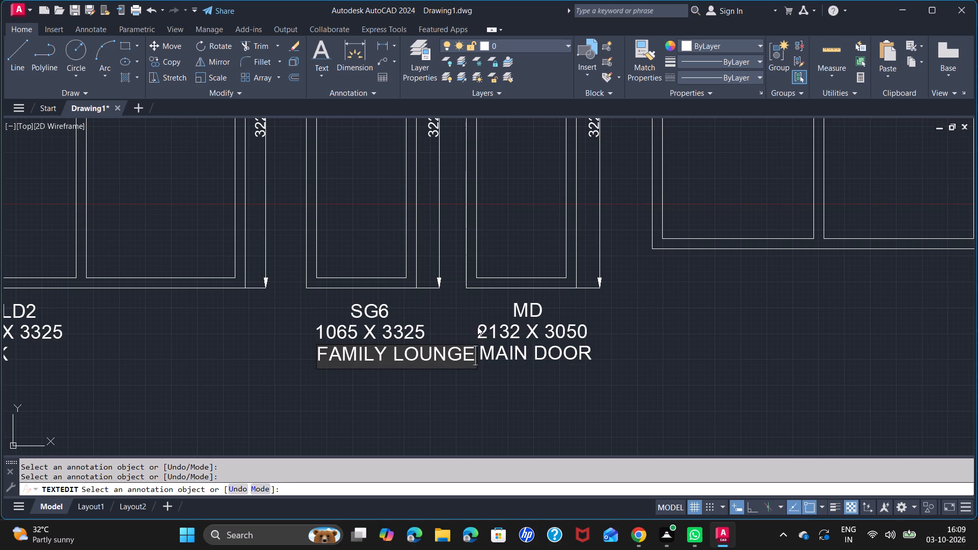
Change the MD tag text under the thirteenth elevation, the second narrow one after SLD2, to SG6.
{"action": "triple_click", "coordinate": [529, 308]}
{"action": "key", "text": "BackSpace"}
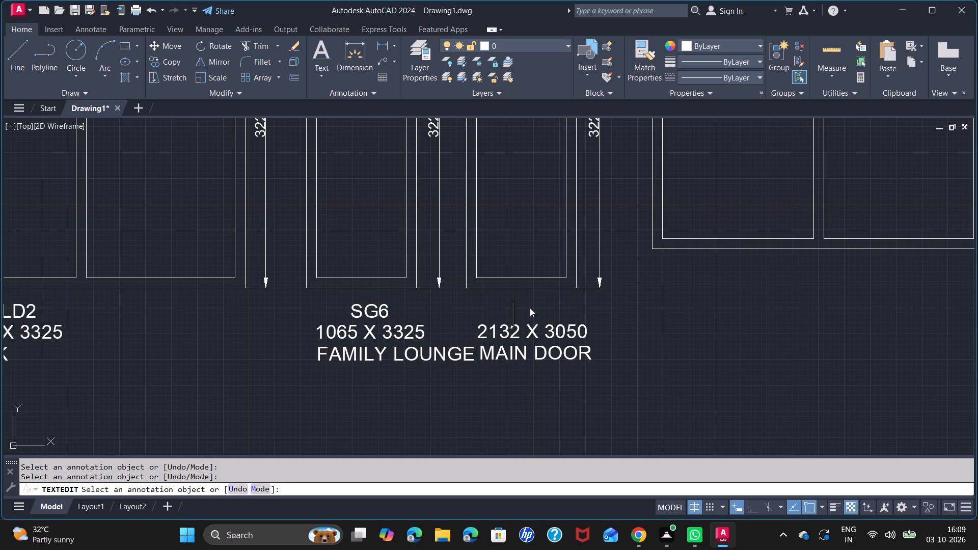
{"action": "type", "text": "SG6"}
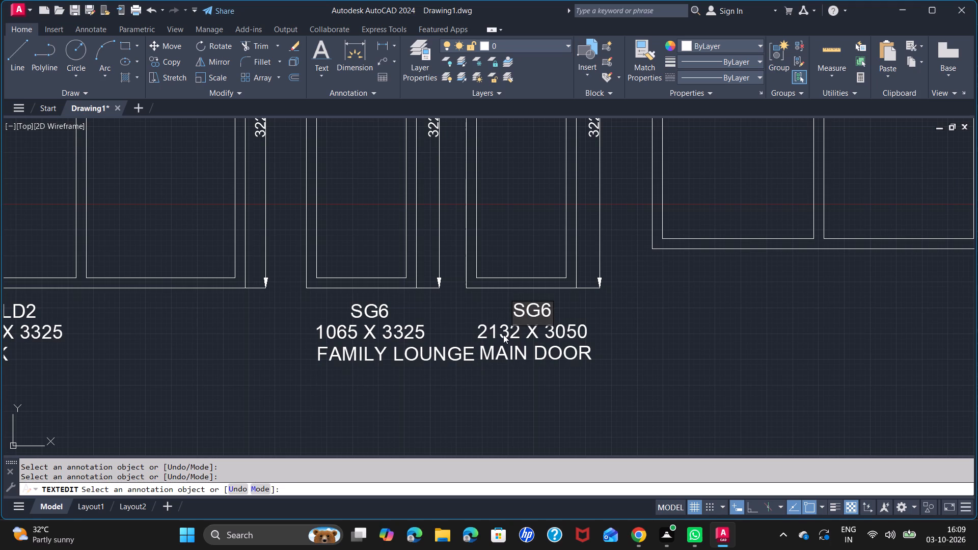
Change the size text under the thirteenth elevation, the second one tagged SG6, to 1065 X 3325.
{"action": "triple_click", "coordinate": [504, 334]}
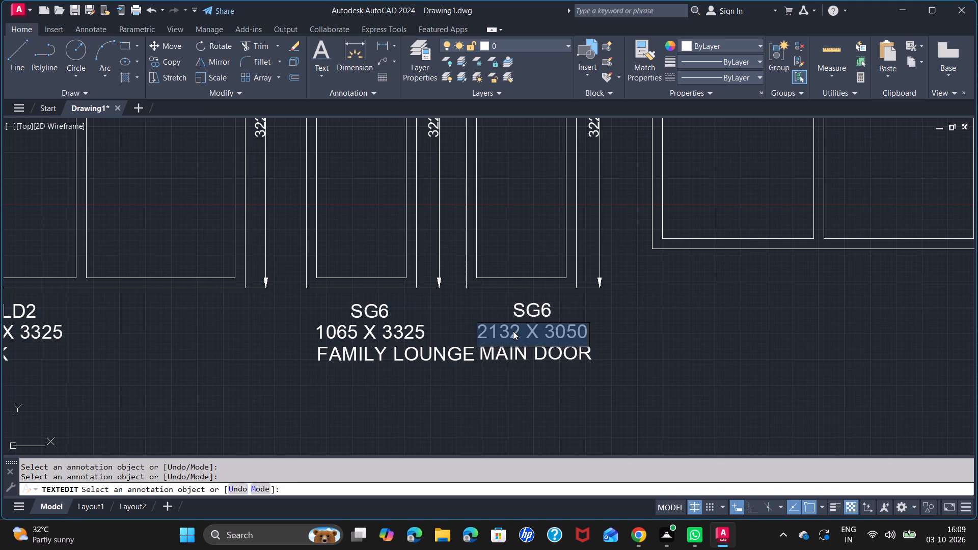
{"action": "type", "text": "1065 X"}
{"action": "key", "text": "space"}
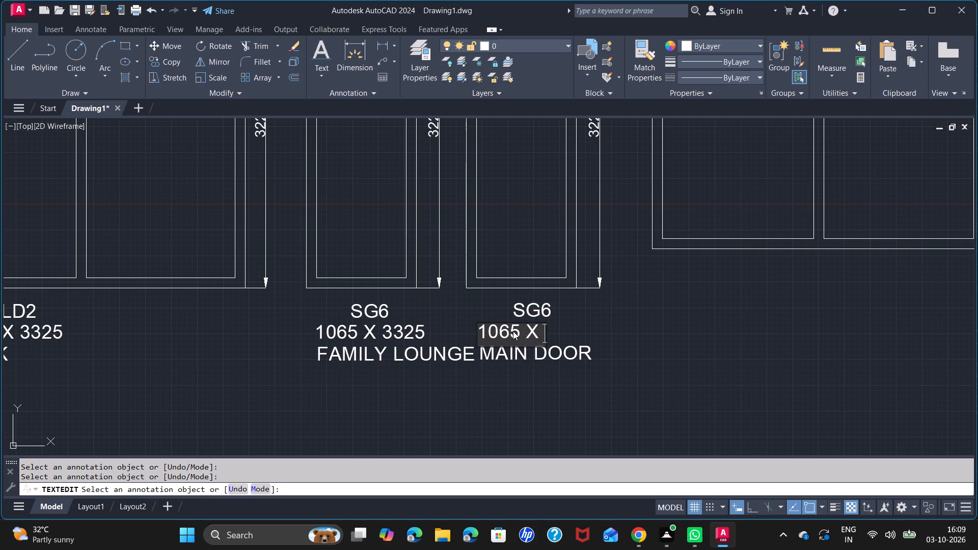
{"action": "type", "text": "3325"}
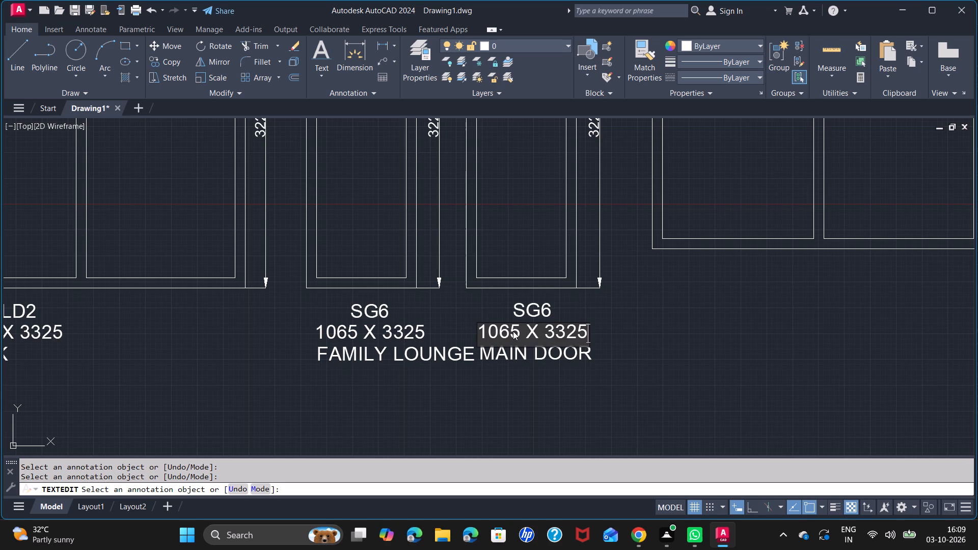
Replace the MAIN DOOR text under the thirteenth elevation, the second one tagged SG6, with FAMILY LOUNGE.
{"action": "triple_click", "coordinate": [527, 355]}
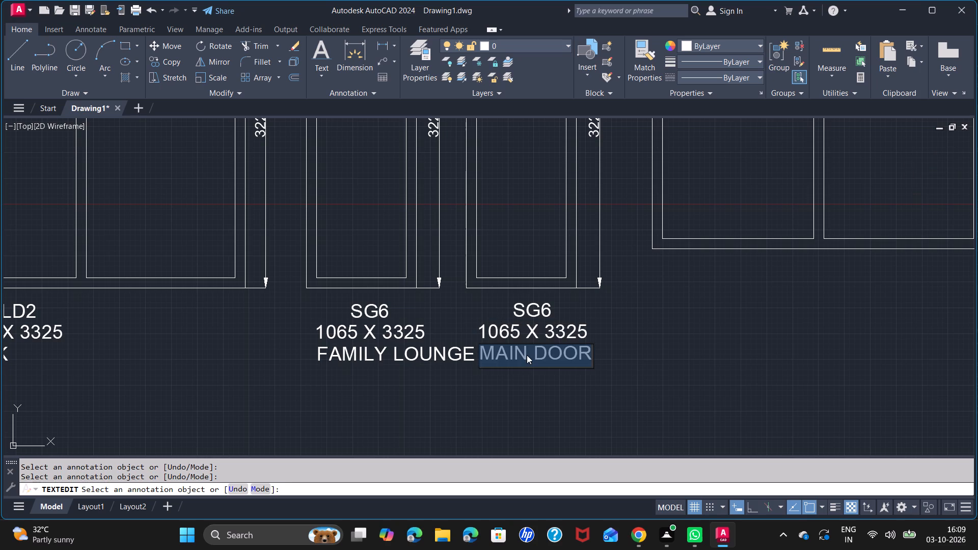
{"action": "key", "text": "BackSpace"}
{"action": "type", "text": "FAMILY"}
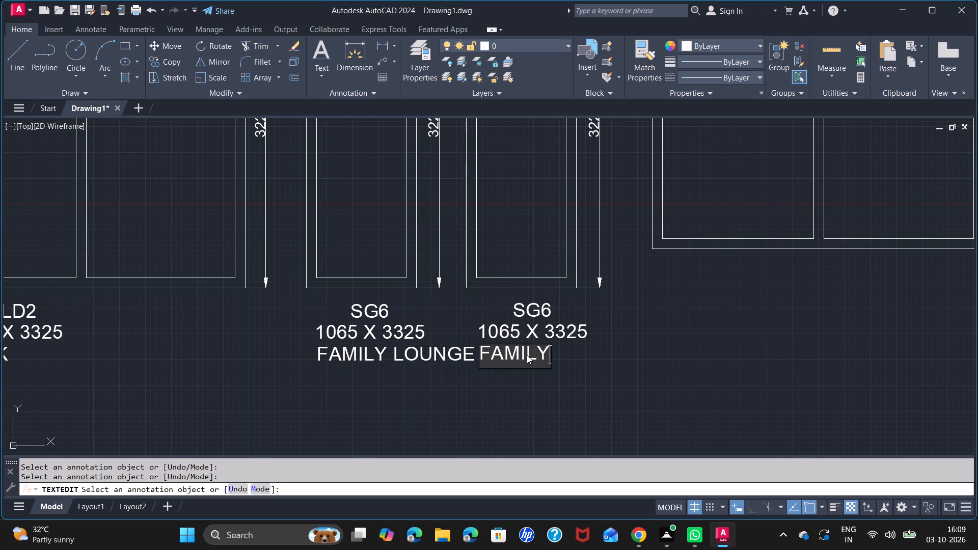
{"action": "key", "text": "space"}
{"action": "type", "text": "LOUNGE"}
Change the MD tag text under the last elevation of the upper row, the wide five-panel one, to SLD.
{"action": "scroll", "coordinate": [568, 319], "scroll_direction": "down", "scroll_amount": 2}
{"action": "middle_click_drag", "start_coordinate": [643, 300], "coordinate": [347, 314]}
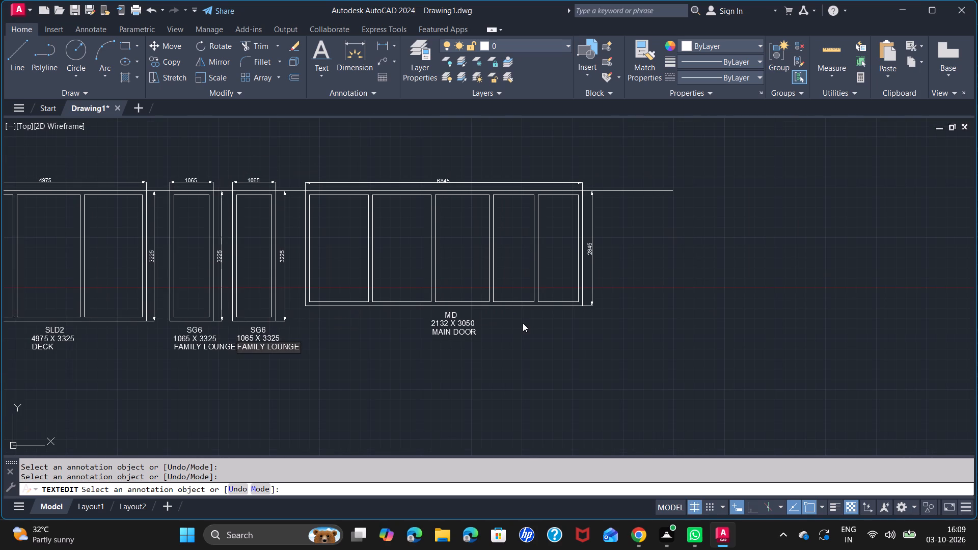
{"action": "triple_click", "coordinate": [449, 313]}
{"action": "scroll", "coordinate": [449, 314], "scroll_direction": "up", "scroll_amount": 4}
{"action": "key", "text": "BackSpace"}
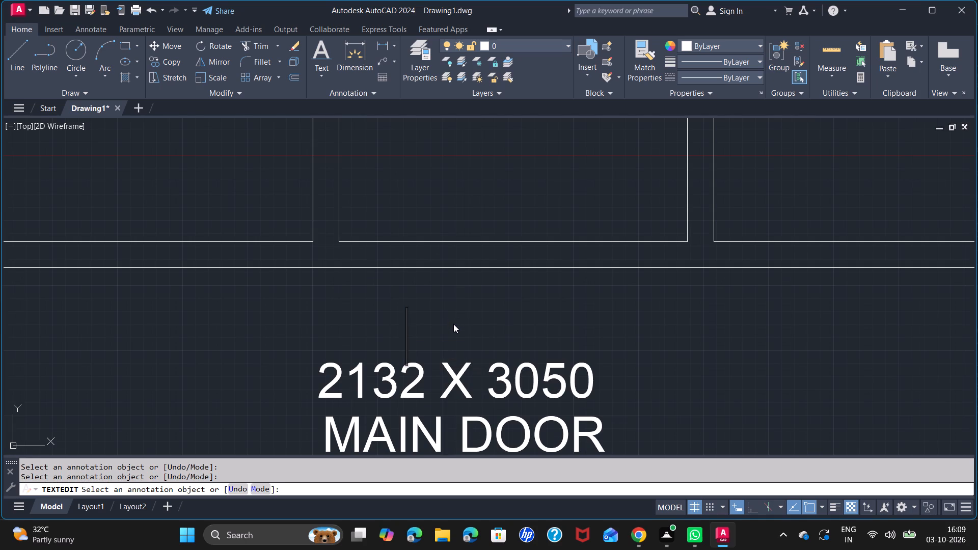
{"action": "type", "text": "SL"}
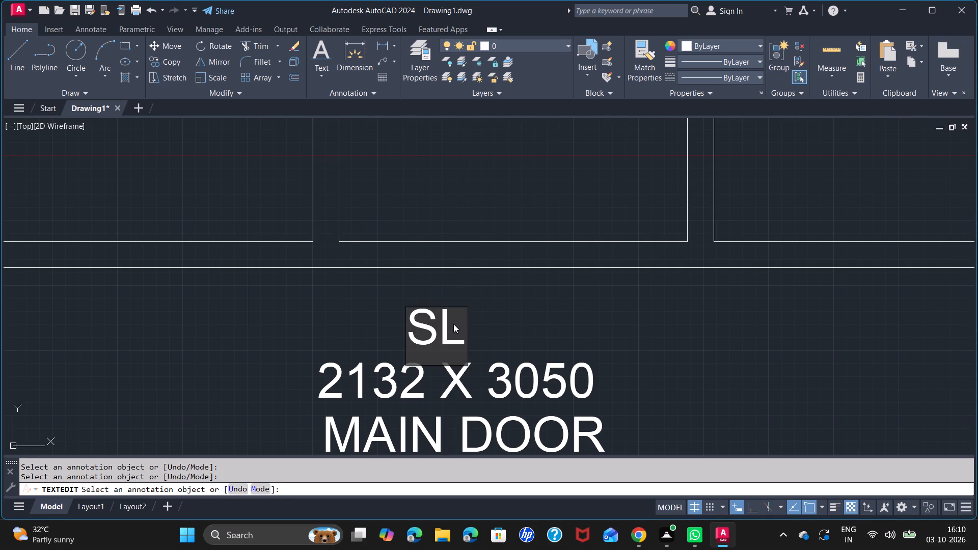
{"action": "key", "text": "d"}
Change the size text under the last, five-panel elevation, tagged SLD, to 6845 X 2845.
{"action": "double_click", "coordinate": [420, 385]}
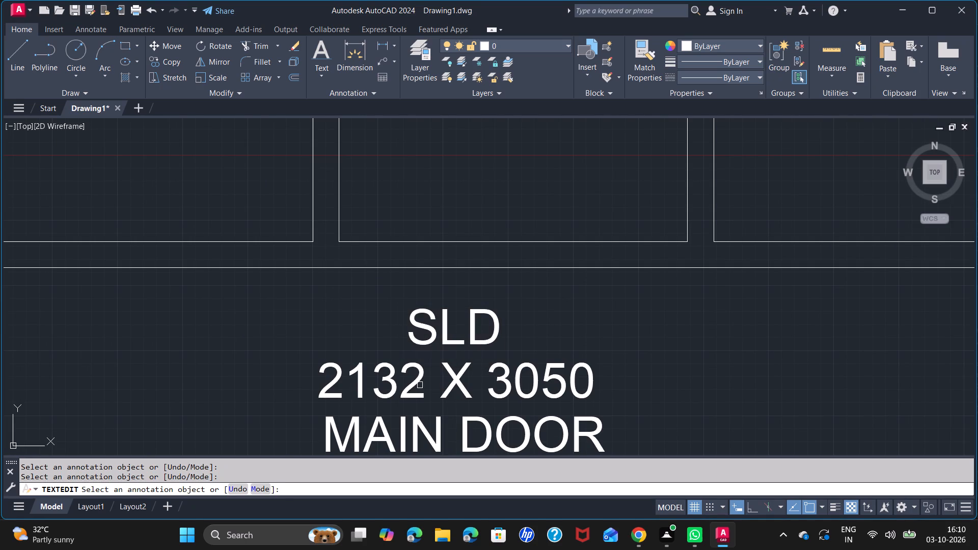
{"action": "double_click", "coordinate": [418, 381]}
{"action": "left_click", "coordinate": [477, 388]}
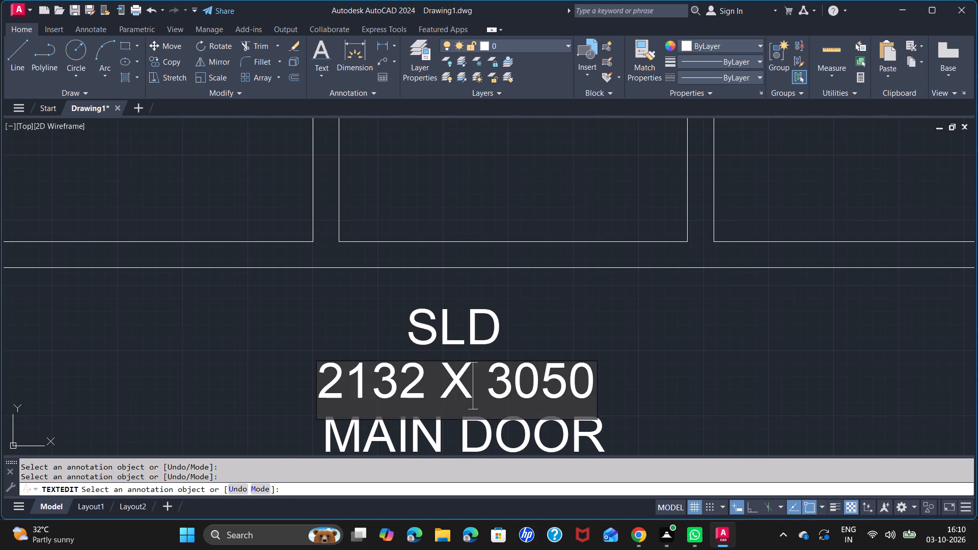
{"action": "left_click", "coordinate": [539, 400]}
{"action": "triple_click", "coordinate": [565, 392]}
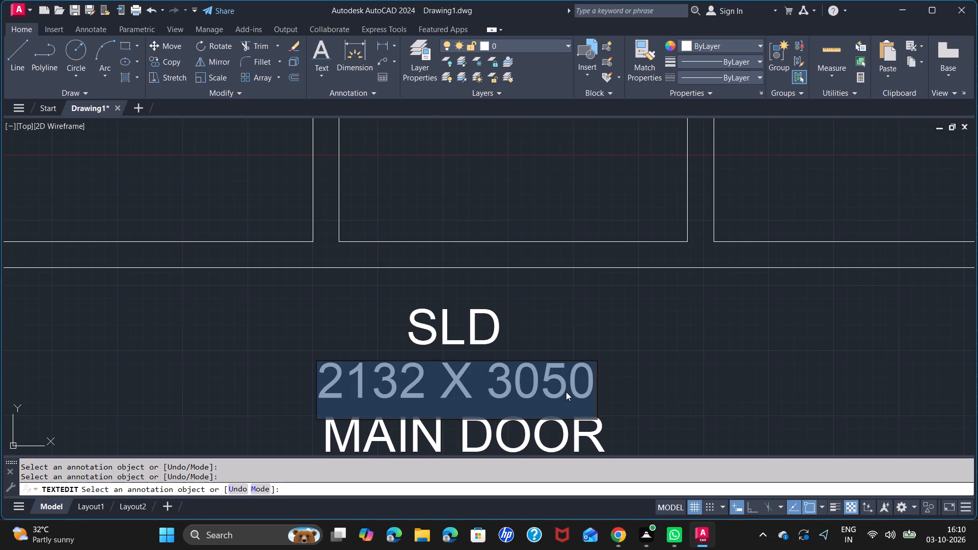
{"action": "key", "text": "BackSpace"}
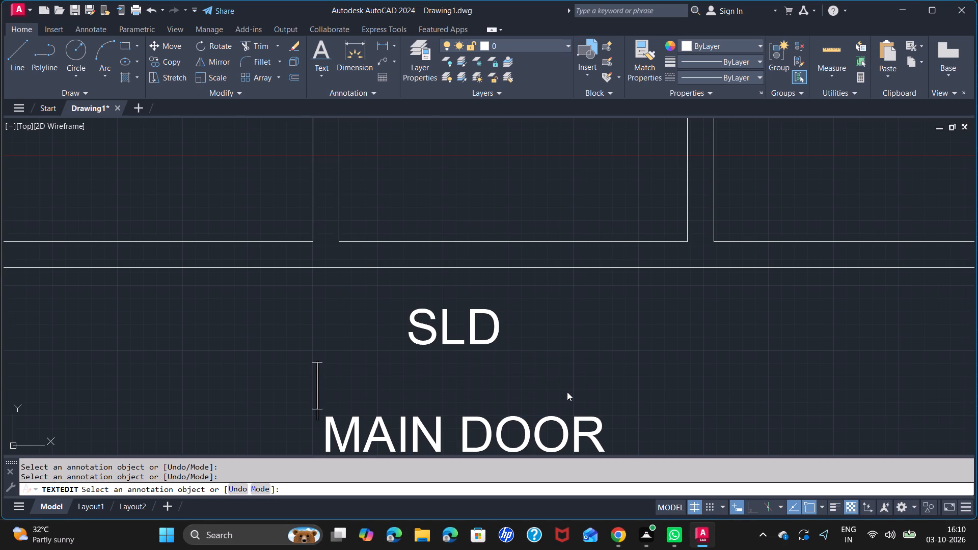
{"action": "key", "text": "6"}
{"action": "type", "text": "845 X"}
{"action": "key", "text": "space"}
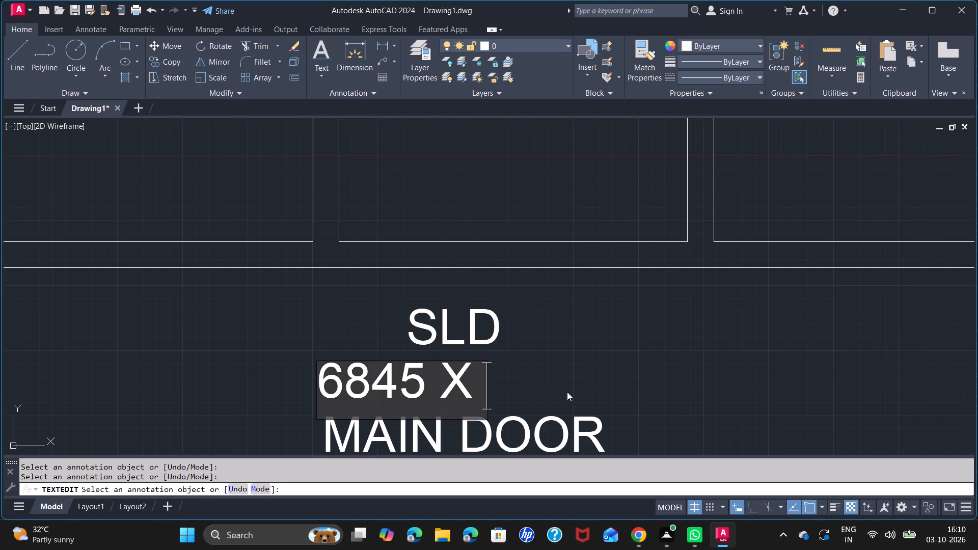
{"action": "type", "text": "28"}
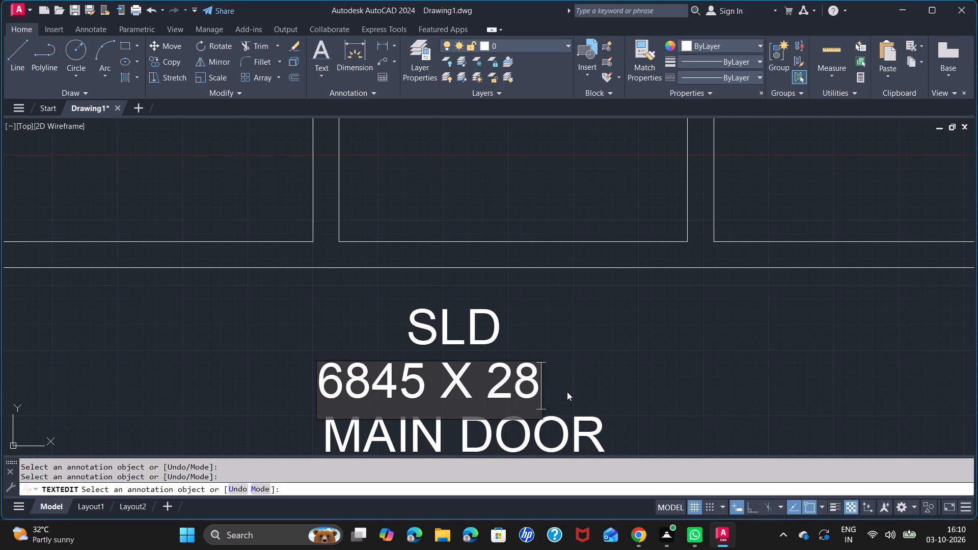
{"action": "type", "text": "45"}
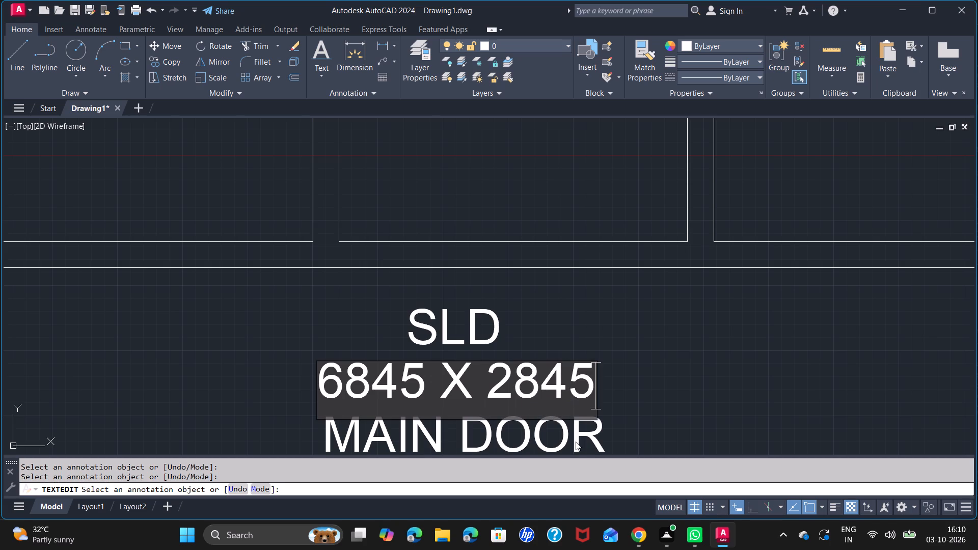
Replace the MAIN DOOR text under the last, five-panel elevation, tagged SLD, with DINING.
{"action": "triple_click", "coordinate": [576, 437]}
{"action": "key", "text": "BackSpace"}
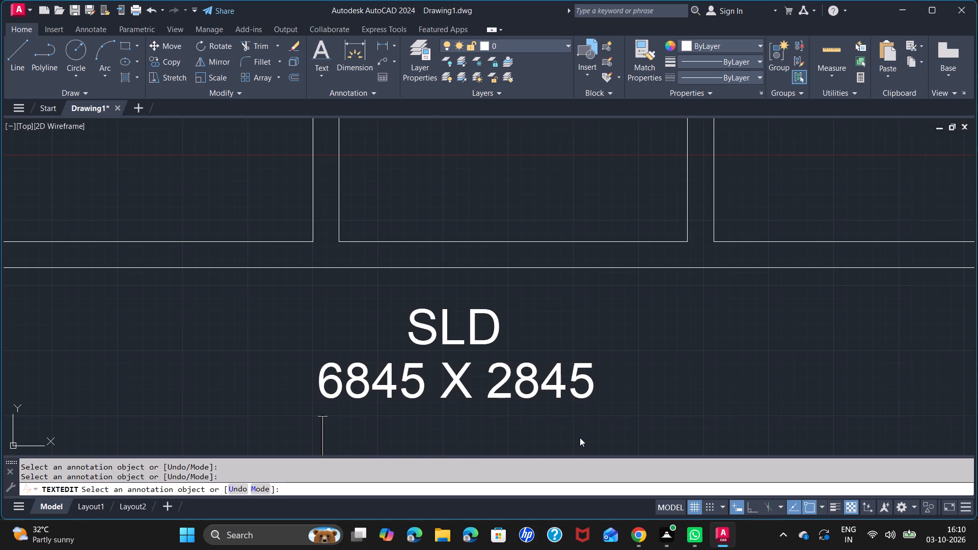
{"action": "type", "text": "DIN"}
{"action": "type", "text": "ING"}
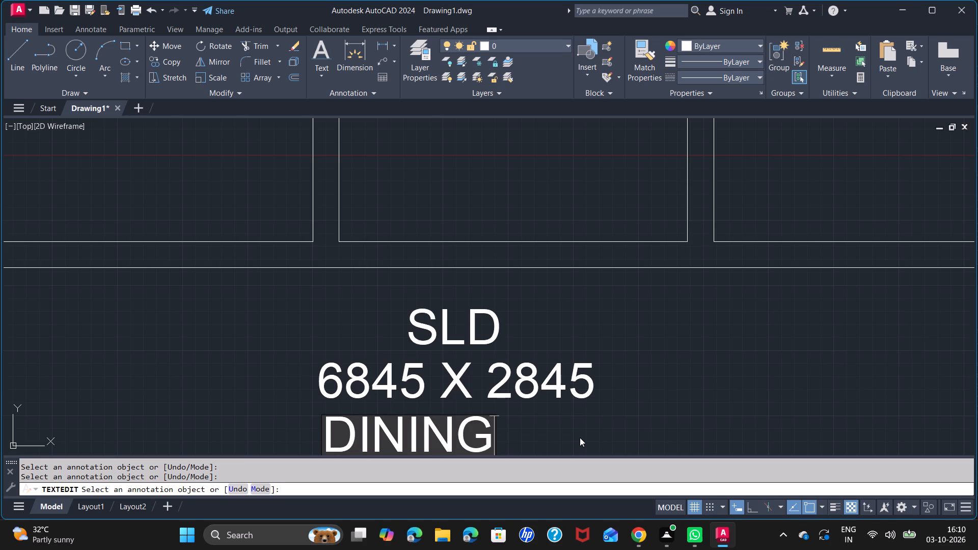
{"action": "left_click", "coordinate": [707, 334]}
Move the DRAWING ROOM text under the upper row's first elevation, SG1, so it is centred below its size text.
{"action": "scroll", "coordinate": [467, 365], "scroll_direction": "down", "scroll_amount": 3}
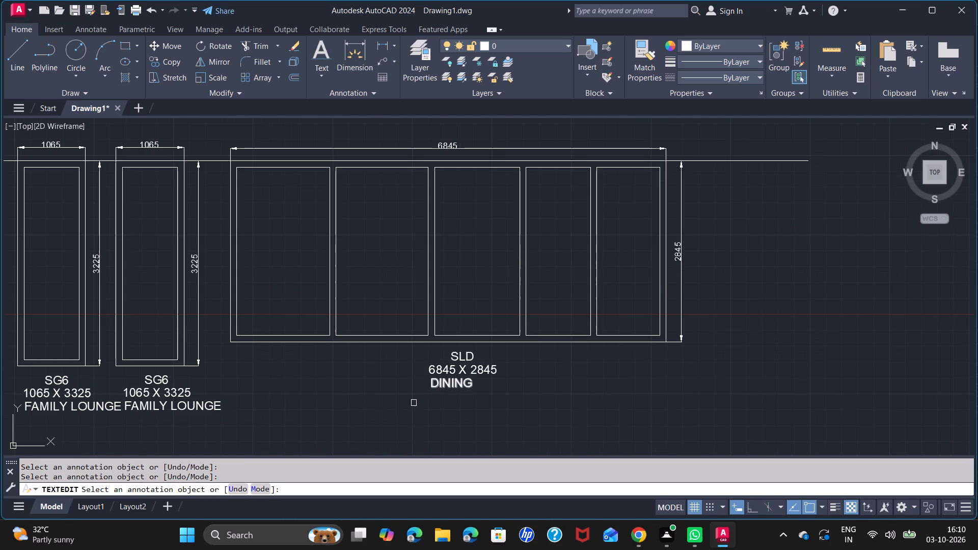
{"action": "middle_click_drag", "start_coordinate": [330, 398], "coordinate": [597, 368]}
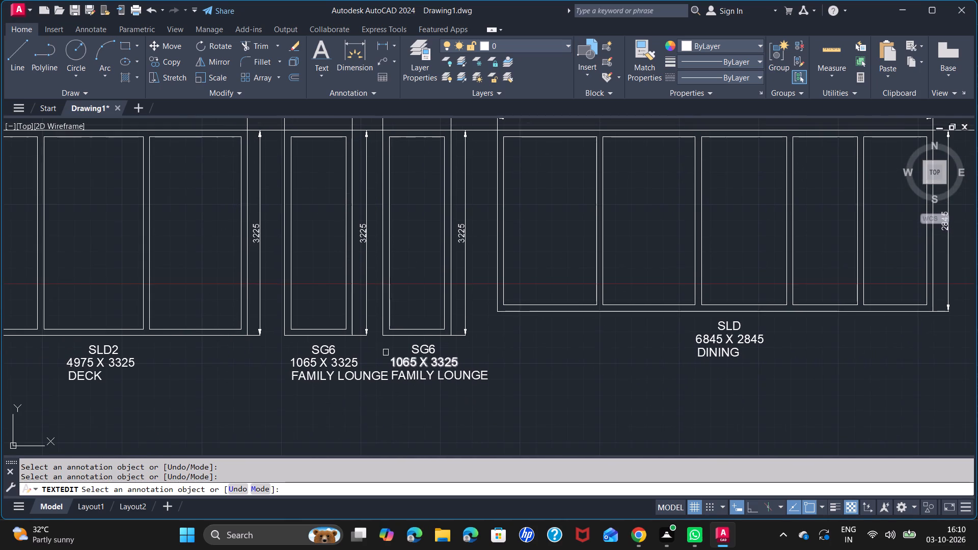
{"action": "scroll", "coordinate": [383, 351], "scroll_direction": "down", "scroll_amount": 3}
{"action": "middle_click_drag", "start_coordinate": [254, 351], "coordinate": [596, 341]}
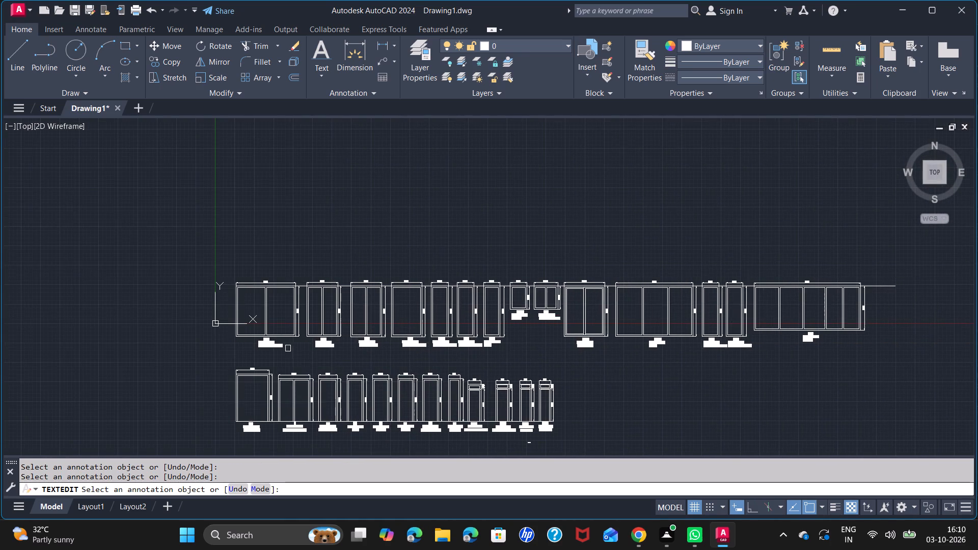
{"action": "scroll", "coordinate": [281, 346], "scroll_direction": "up", "scroll_amount": 3}
{"action": "scroll", "coordinate": [213, 330], "scroll_direction": "up", "scroll_amount": 2}
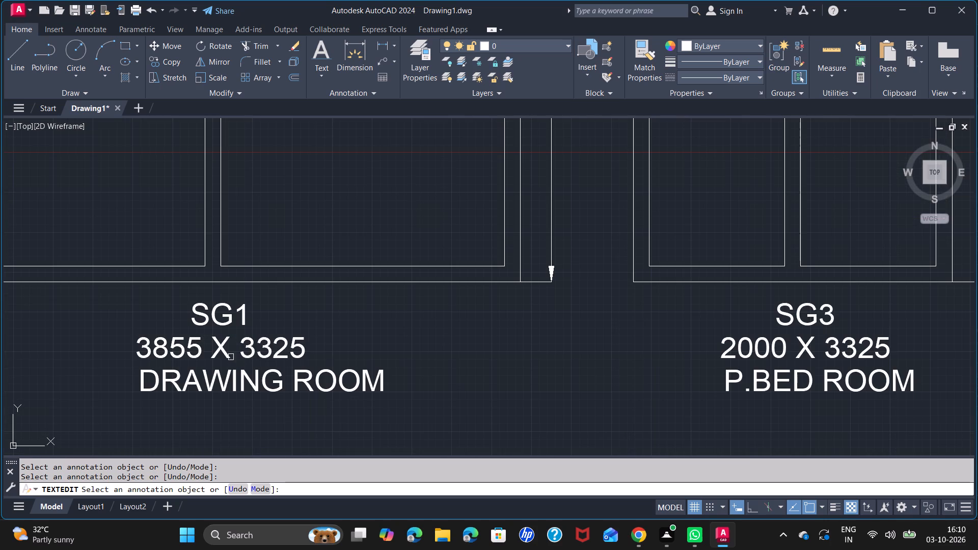
{"action": "left_click", "coordinate": [241, 395]}
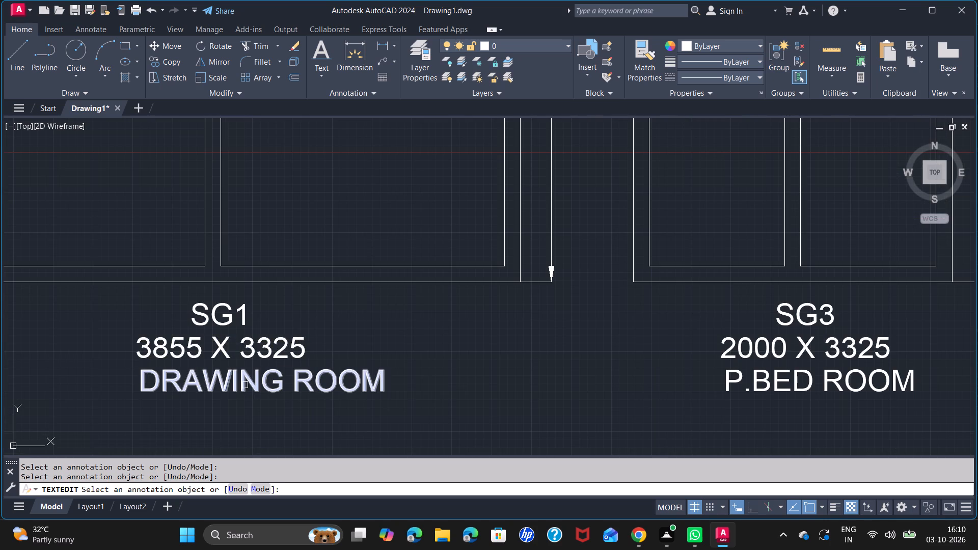
{"action": "key", "text": "Escape"}
{"action": "key", "text": "Escape"}
{"action": "key", "text": "Escape"}
{"action": "key", "text": "Escape"}
{"action": "key", "text": "Escape"}
{"action": "key", "text": "Escape"}
{"action": "left_click", "coordinate": [245, 382]}
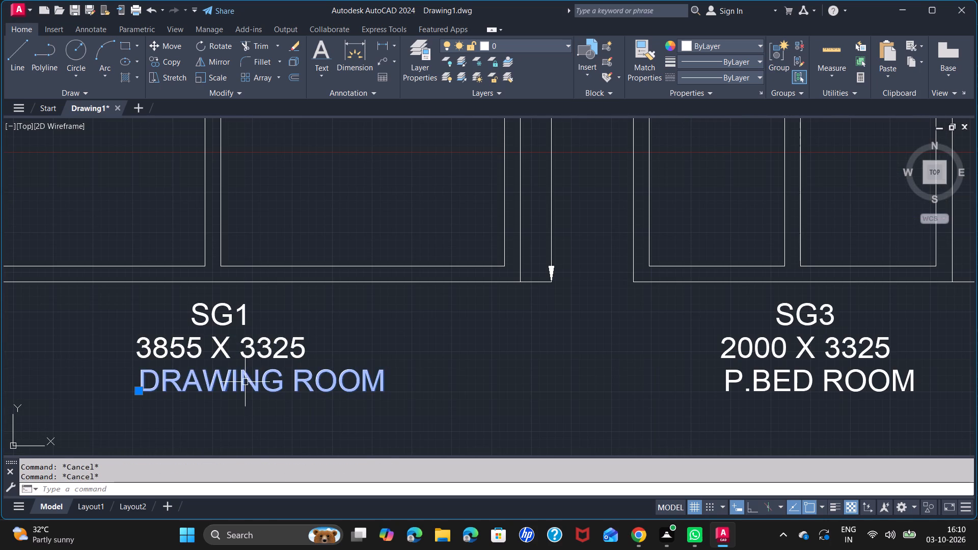
{"action": "left_click_drag", "start_coordinate": [246, 380], "coordinate": [215, 383]}
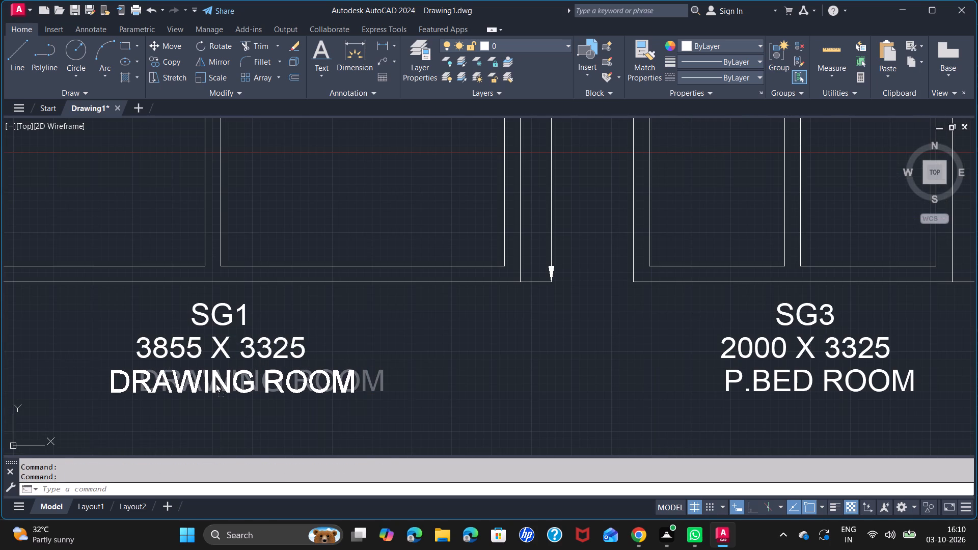
{"action": "left_click_drag", "start_coordinate": [215, 383], "coordinate": [209, 382]}
Centre the P.BED ROOM text below the size text under each of the two SG3 elevations.
{"action": "scroll", "coordinate": [389, 371], "scroll_direction": "down", "scroll_amount": 2}
{"action": "middle_click_drag", "start_coordinate": [452, 383], "coordinate": [448, 383]}
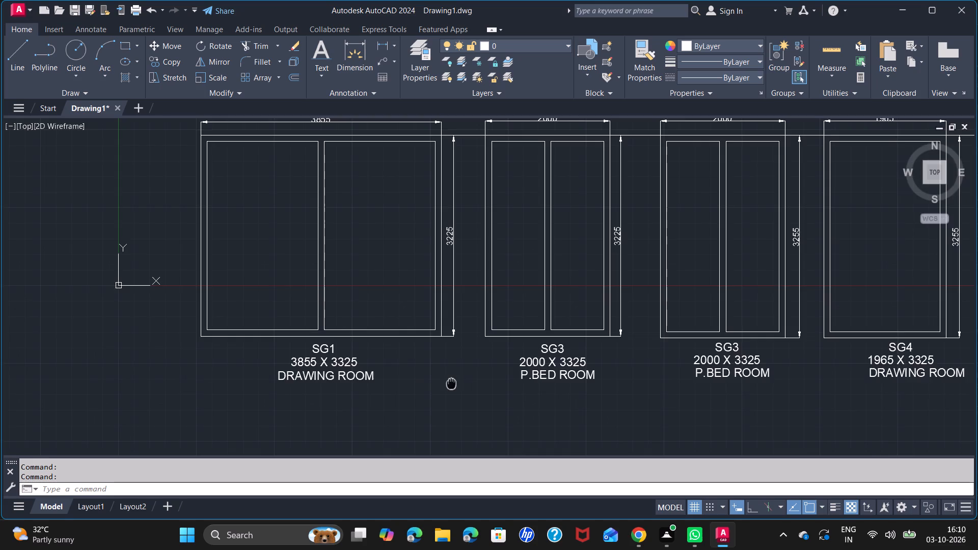
{"action": "middle_click_drag", "start_coordinate": [448, 383], "coordinate": [232, 386]}
{"action": "scroll", "coordinate": [356, 374], "scroll_direction": "up", "scroll_amount": 1}
{"action": "left_click", "coordinate": [337, 384]}
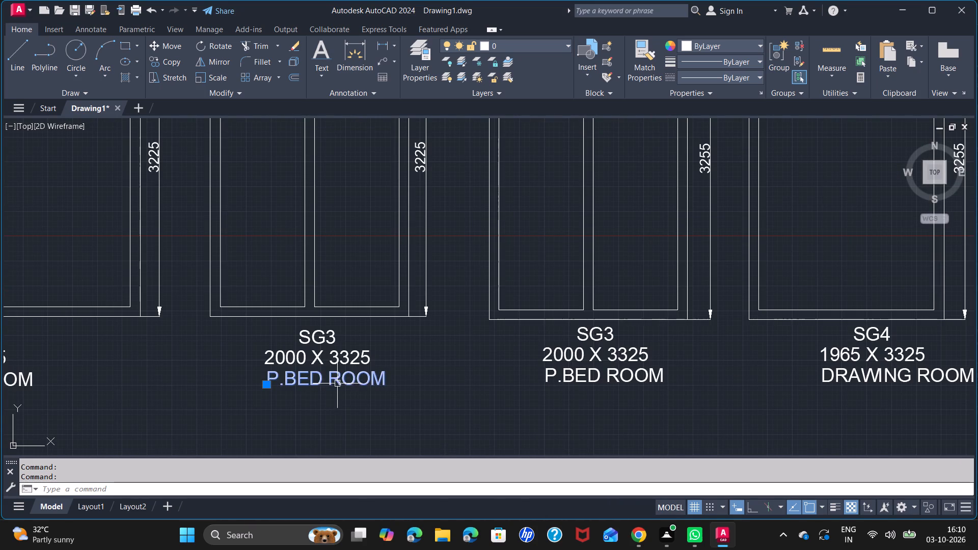
{"action": "left_click_drag", "start_coordinate": [337, 381], "coordinate": [329, 380]}
{"action": "middle_click_drag", "start_coordinate": [483, 393], "coordinate": [439, 387]}
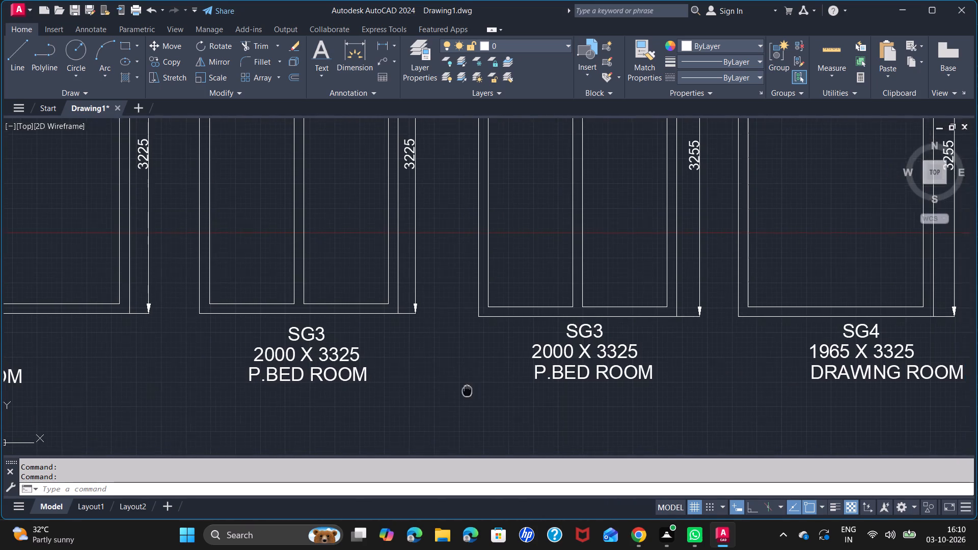
{"action": "middle_click_drag", "start_coordinate": [439, 387], "coordinate": [271, 375]}
{"action": "left_click", "coordinate": [408, 354]}
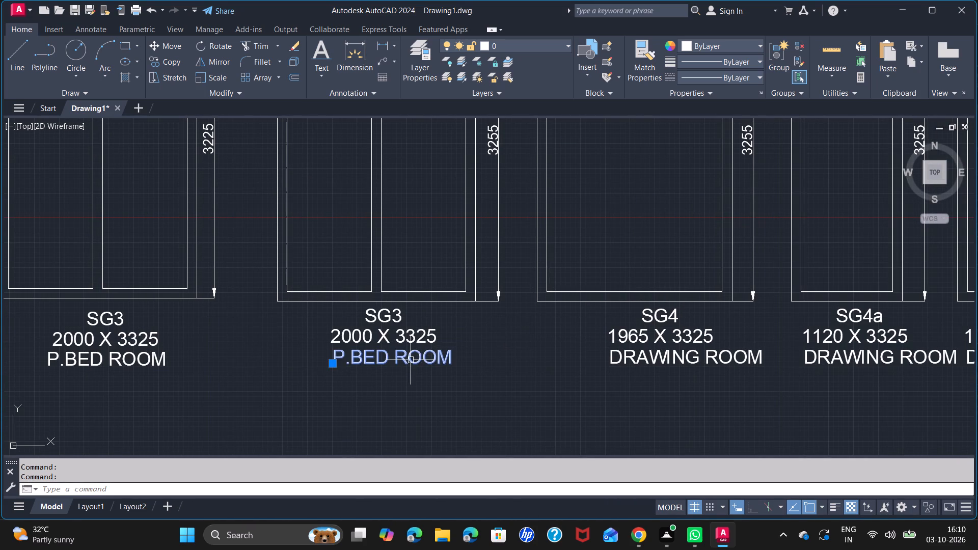
{"action": "left_click_drag", "start_coordinate": [411, 360], "coordinate": [404, 362]}
Move the DRAWING ROOM text under the SG4 elevation so it is centred beneath the elevation.
{"action": "middle_click_drag", "start_coordinate": [516, 372], "coordinate": [206, 379]}
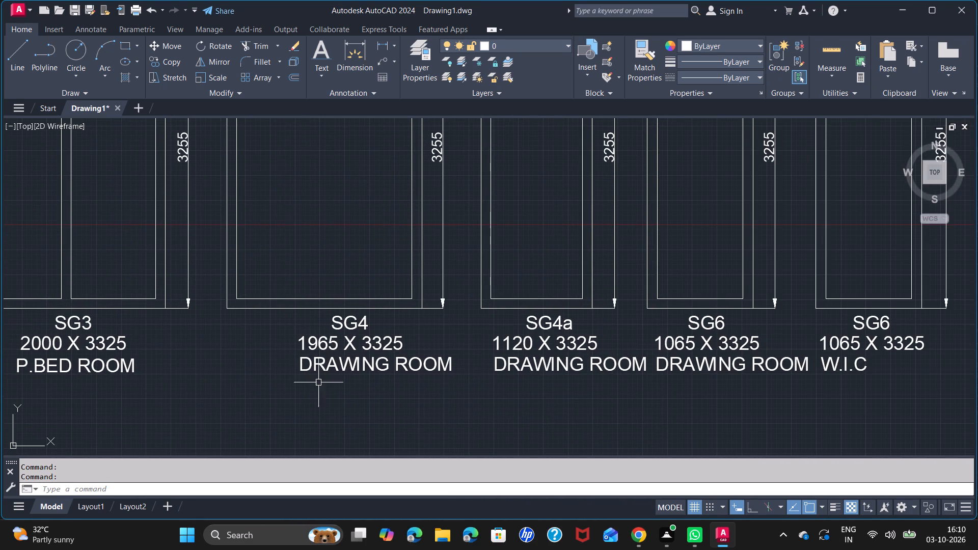
{"action": "left_click", "coordinate": [373, 364]}
{"action": "left_click_drag", "start_coordinate": [382, 364], "coordinate": [358, 364]}
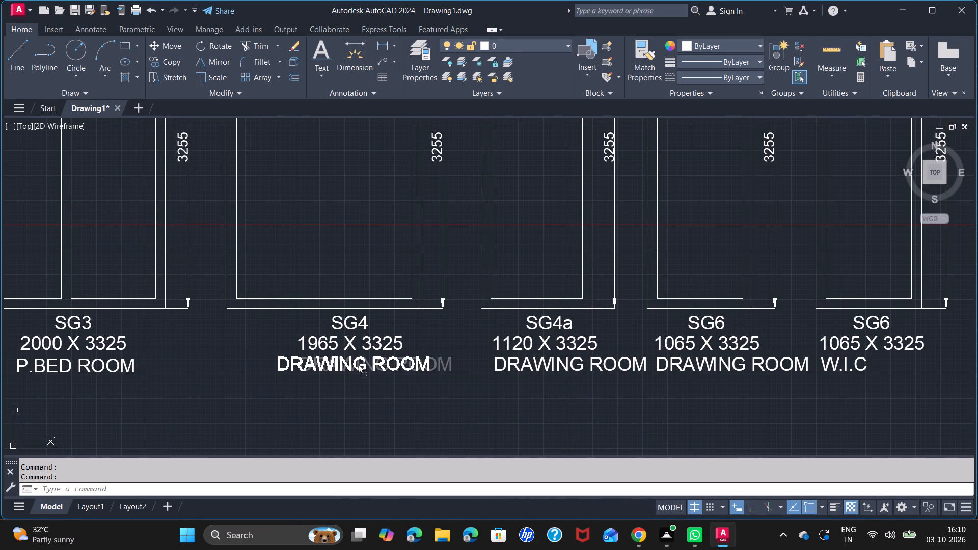
{"action": "left_click_drag", "start_coordinate": [358, 364], "coordinate": [344, 364]}
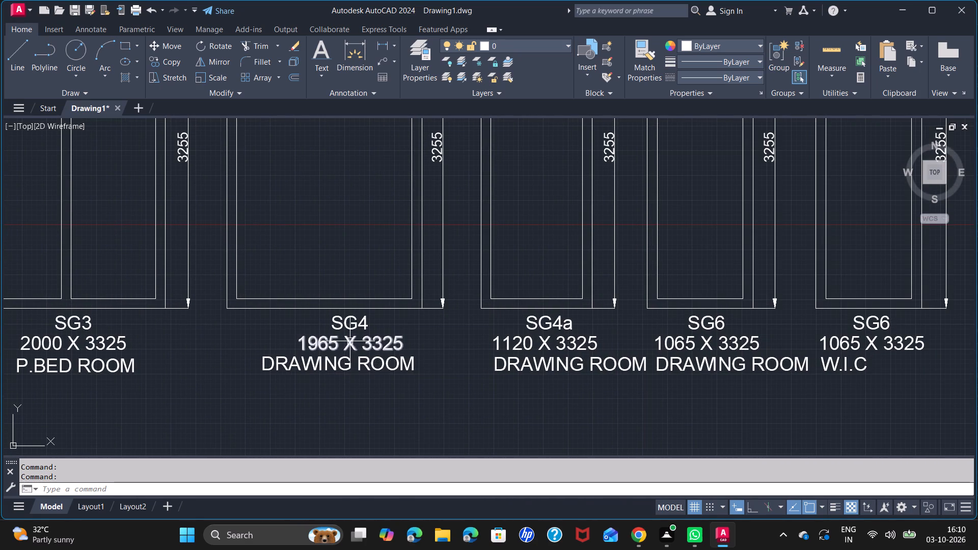
Shift the 1965 X 3325 size text and the SG4 tag so both are centred above their DRAWING ROOM text.
{"action": "left_click", "coordinate": [350, 341]}
{"action": "left_click_drag", "start_coordinate": [350, 341], "coordinate": [343, 341]}
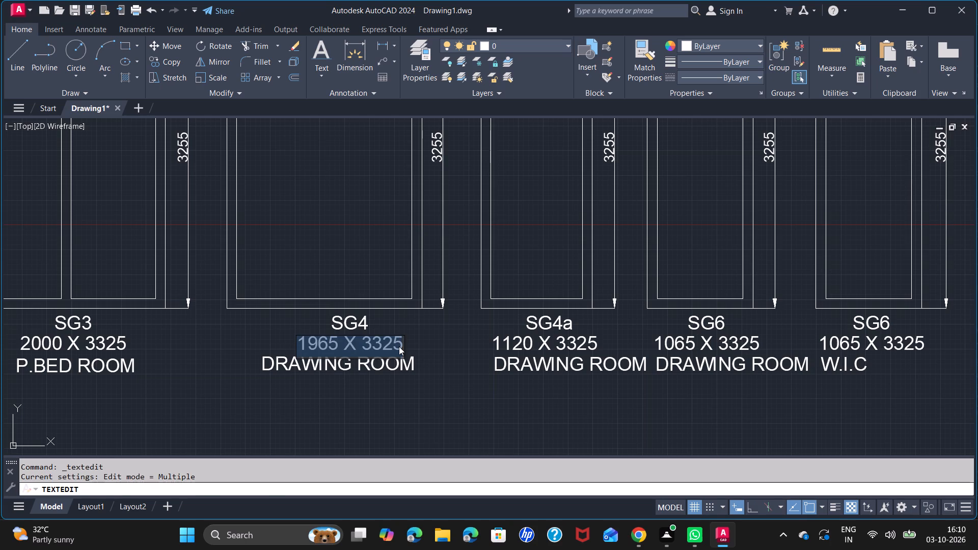
{"action": "key", "text": "Escape"}
{"action": "key", "text": "Escape"}
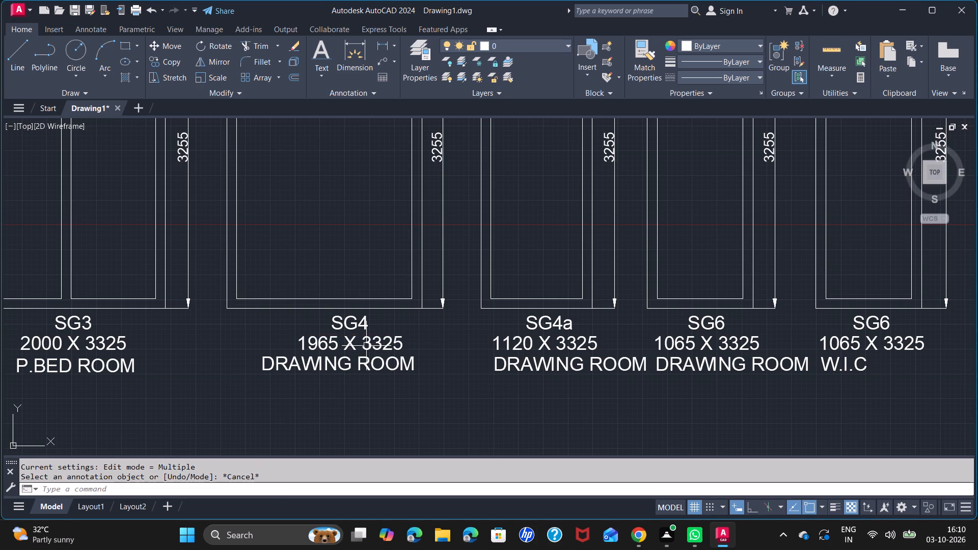
{"action": "key", "text": "Escape"}
{"action": "left_click", "coordinate": [366, 346]}
{"action": "left_click_drag", "start_coordinate": [368, 345], "coordinate": [357, 341]}
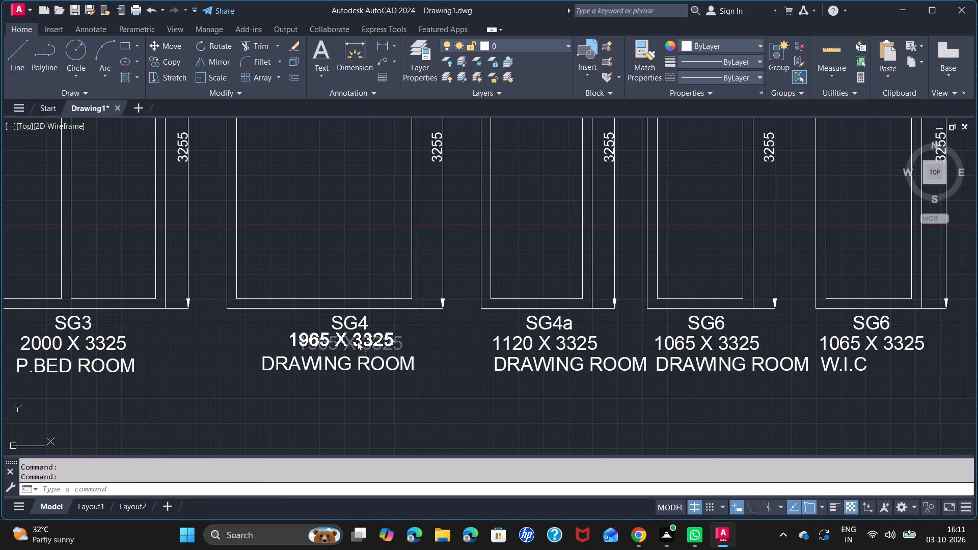
{"action": "left_click_drag", "start_coordinate": [357, 341], "coordinate": [350, 344]}
{"action": "left_click", "coordinate": [347, 330]}
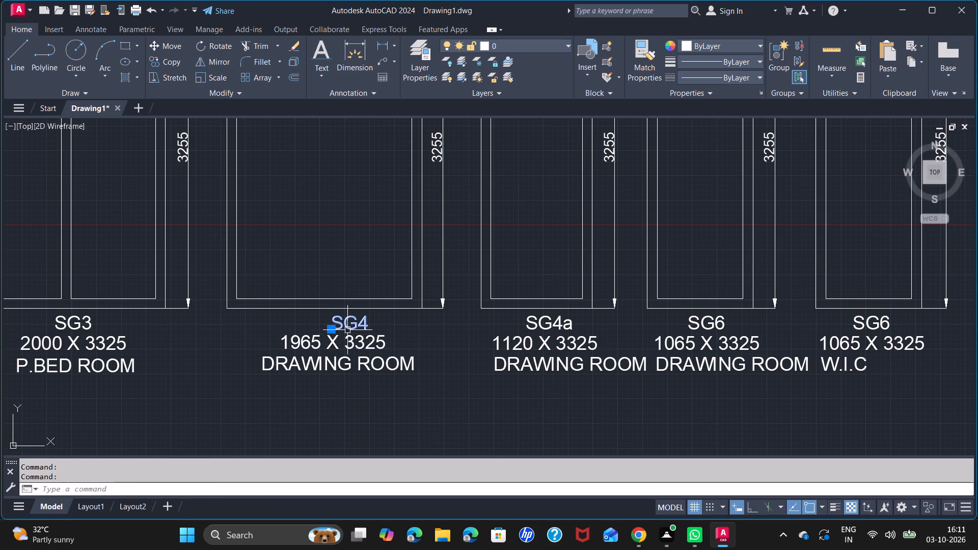
{"action": "left_click_drag", "start_coordinate": [349, 326], "coordinate": [335, 323]}
{"action": "left_click_drag", "start_coordinate": [335, 323], "coordinate": [330, 323]}
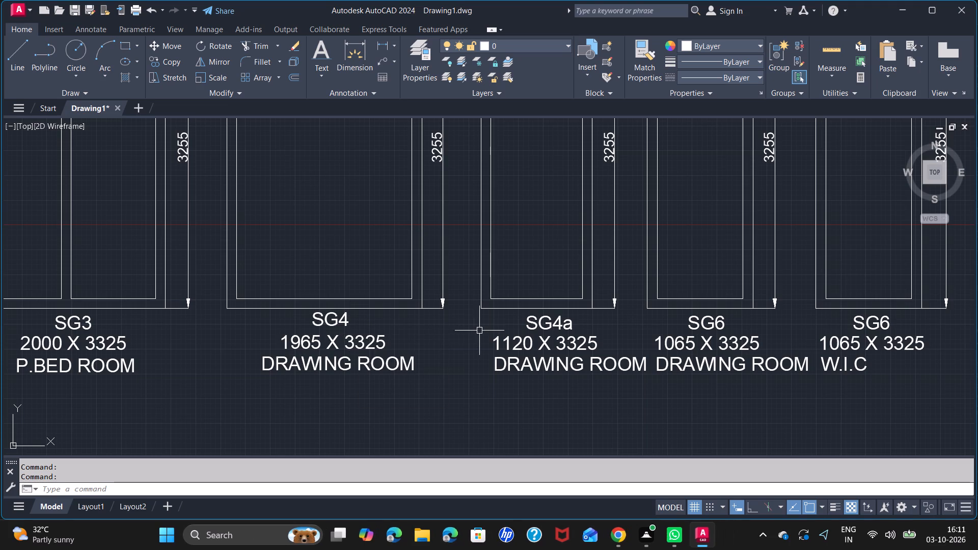
{"action": "double_click", "coordinate": [333, 323]}
Shift the SG4a tag and its 1120 X 3325 size text so both are centred beneath their elevation.
{"action": "middle_click_drag", "start_coordinate": [470, 342], "coordinate": [284, 345]}
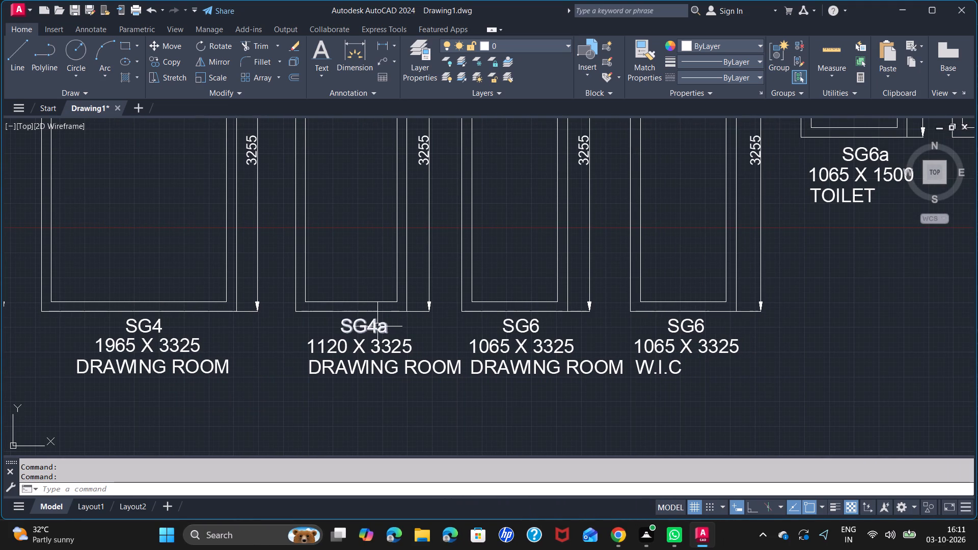
{"action": "left_click", "coordinate": [377, 326]}
{"action": "left_click_drag", "start_coordinate": [375, 326], "coordinate": [364, 324]}
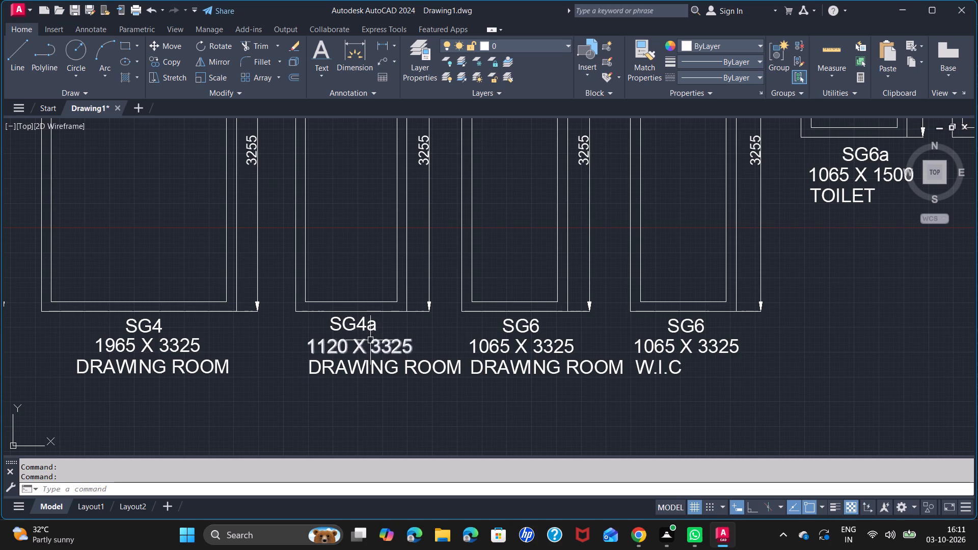
{"action": "left_click", "coordinate": [369, 347]}
{"action": "left_click_drag", "start_coordinate": [369, 347], "coordinate": [358, 347]}
{"action": "key", "text": "Escape"}
{"action": "key", "text": "Escape"}
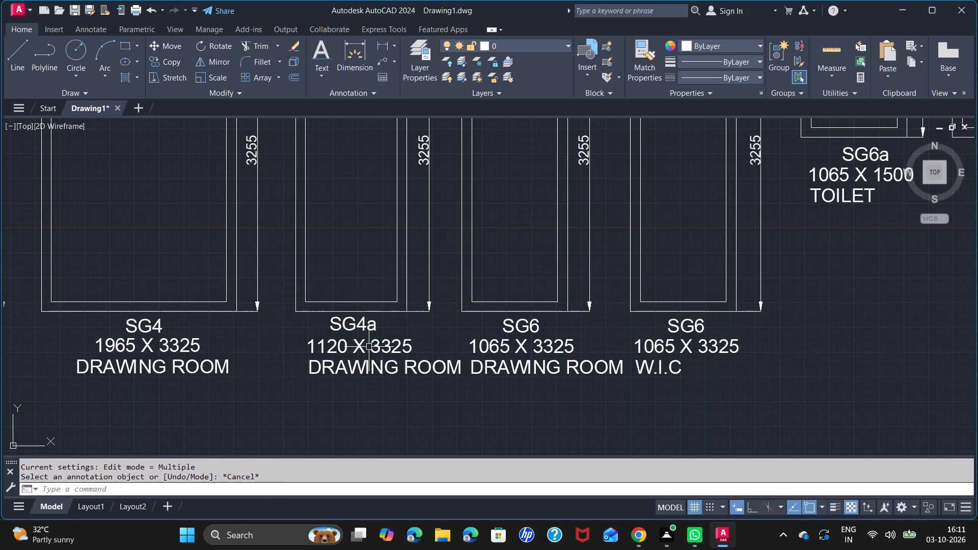
{"action": "key", "text": "Escape"}
{"action": "left_click_drag", "start_coordinate": [361, 346], "coordinate": [351, 346]}
{"action": "left_click_drag", "start_coordinate": [360, 346], "coordinate": [350, 345]}
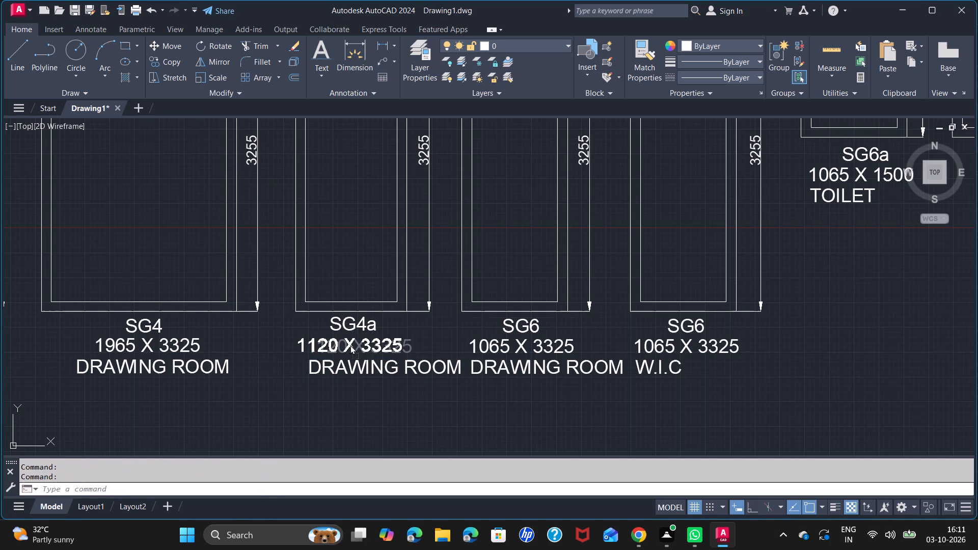
{"action": "left_click_drag", "start_coordinate": [350, 345], "coordinate": [351, 345]}
Move the DRAWING ROOM text under the SG4a elevation so it is centred below the 1120 X 3325 size text.
{"action": "left_click", "coordinate": [370, 367]}
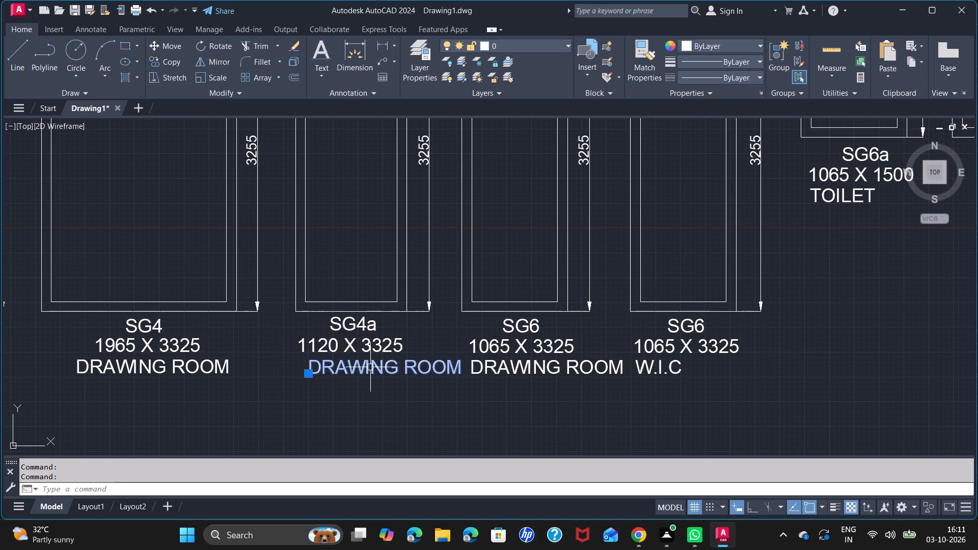
{"action": "left_click_drag", "start_coordinate": [387, 371], "coordinate": [366, 370]}
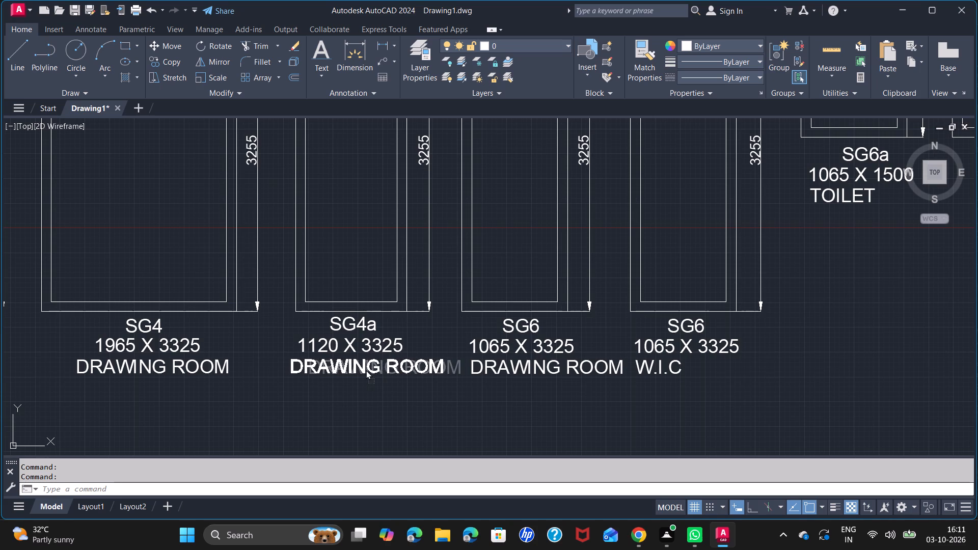
{"action": "left_click_drag", "start_coordinate": [366, 370], "coordinate": [358, 368]}
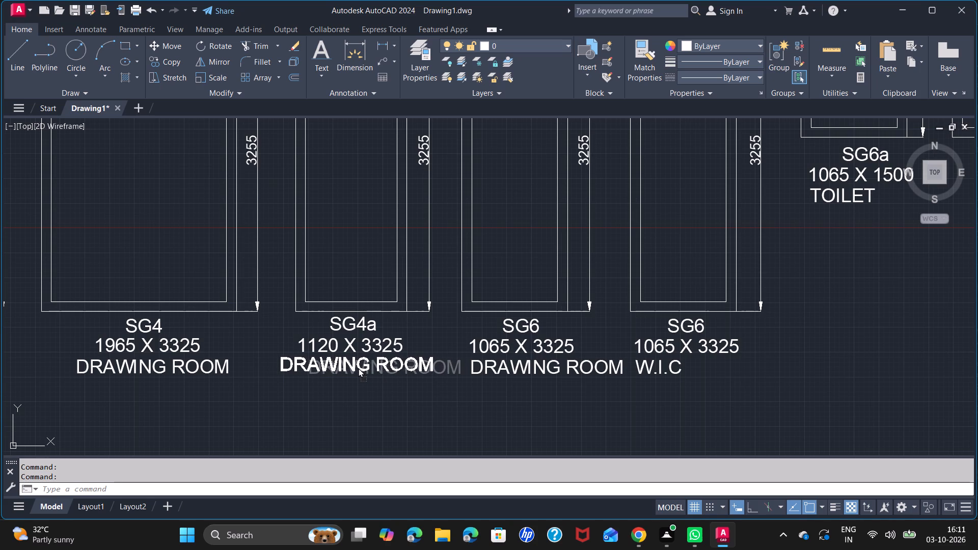
{"action": "left_click_drag", "start_coordinate": [358, 368], "coordinate": [359, 368]}
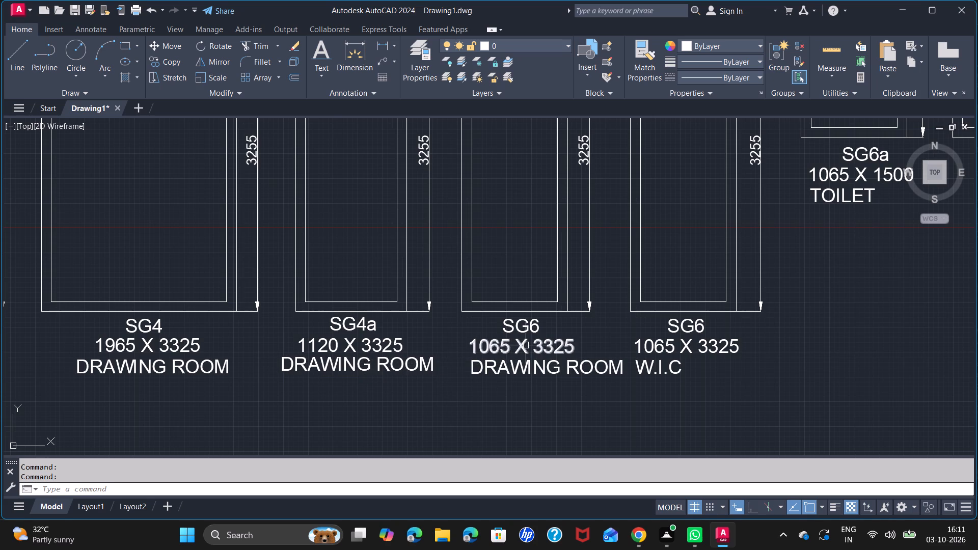
Move the DRAWING ROOM text under the first SG6 elevation so it is centred below its size text.
{"action": "scroll", "coordinate": [526, 344], "scroll_direction": "up", "scroll_amount": 1}
{"action": "middle_click_drag", "start_coordinate": [520, 340], "coordinate": [468, 318]}
{"action": "left_click", "coordinate": [486, 358]}
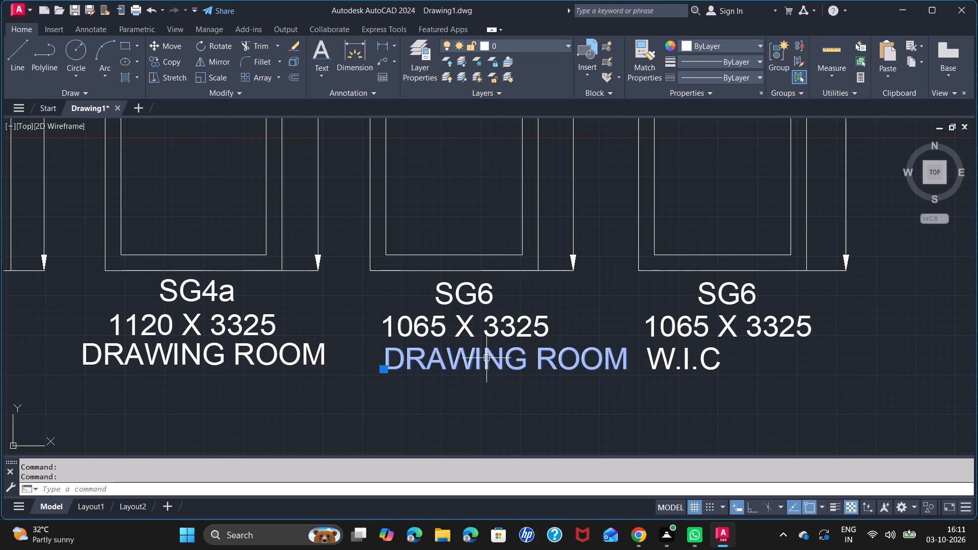
{"action": "left_click_drag", "start_coordinate": [487, 359], "coordinate": [454, 358]}
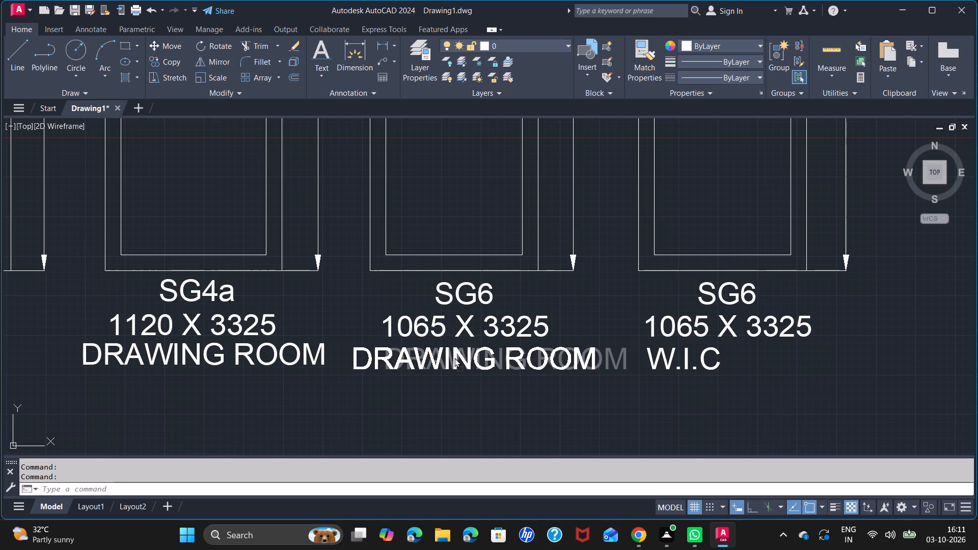
{"action": "left_click_drag", "start_coordinate": [454, 358], "coordinate": [450, 357]}
Move the W.I.C text under the second SG6 elevation so it is centred below its 1065 X 3325 size text.
{"action": "scroll", "coordinate": [508, 354], "scroll_direction": "down", "scroll_amount": 1}
{"action": "middle_click_drag", "start_coordinate": [519, 356], "coordinate": [479, 366]}
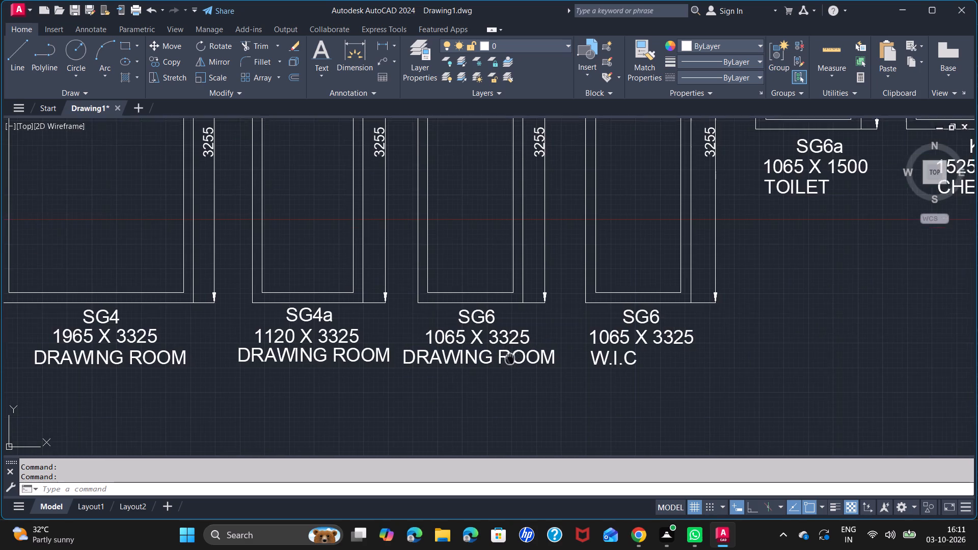
{"action": "middle_click_drag", "start_coordinate": [479, 366], "coordinate": [298, 385]}
{"action": "left_click", "coordinate": [404, 390]}
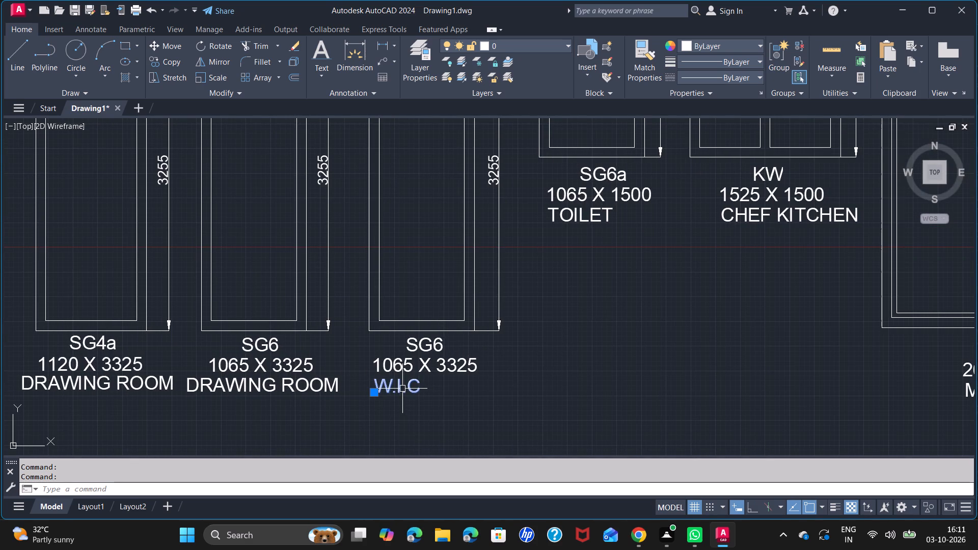
{"action": "left_click_drag", "start_coordinate": [399, 389], "coordinate": [423, 396]}
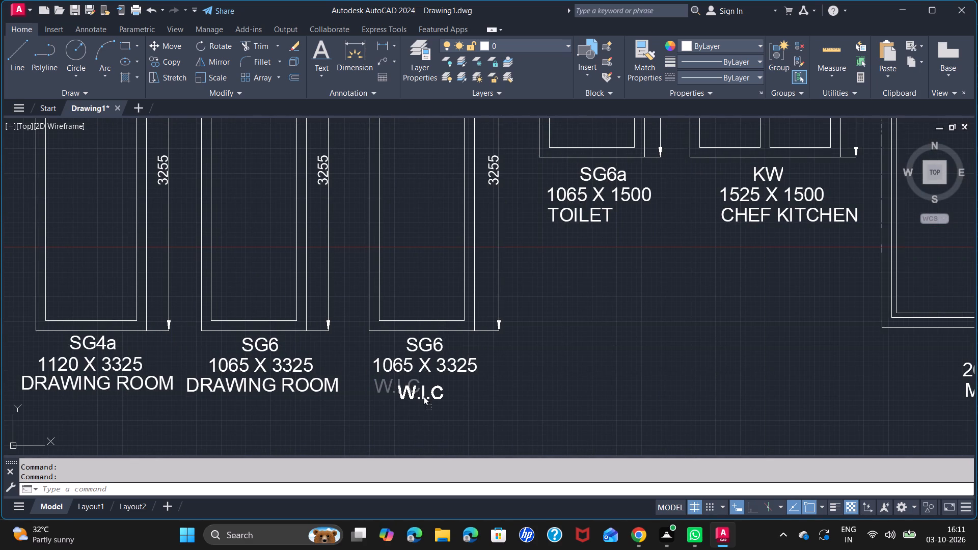
{"action": "left_click_drag", "start_coordinate": [423, 396], "coordinate": [427, 390]}
{"action": "left_click_drag", "start_coordinate": [427, 390], "coordinate": [426, 389]}
Move the TOILET text under the SG6a elevation so it is centred below the 1065 X 1500 size text.
{"action": "middle_click_drag", "start_coordinate": [594, 258], "coordinate": [473, 351]}
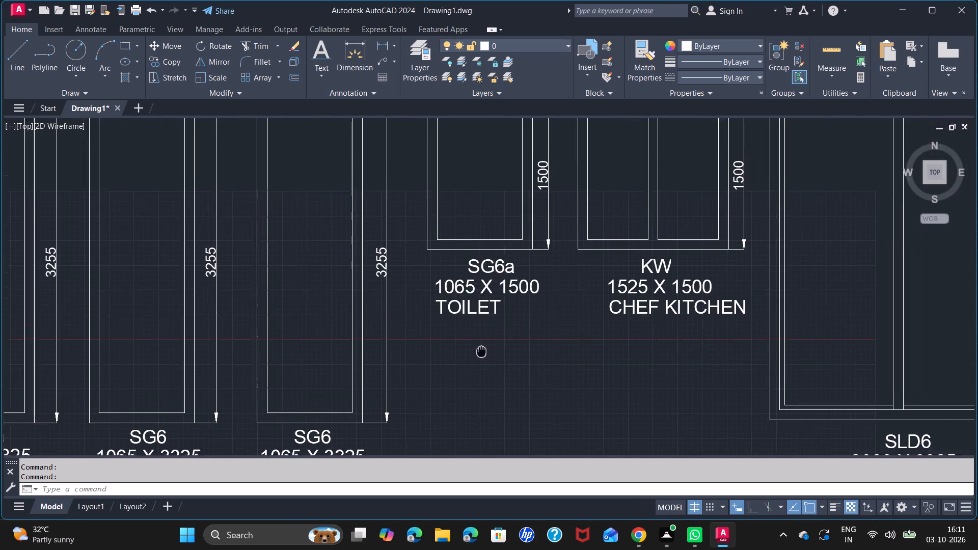
{"action": "middle_click_drag", "start_coordinate": [473, 351], "coordinate": [410, 348]}
{"action": "left_click", "coordinate": [399, 306]}
{"action": "left_click_drag", "start_coordinate": [399, 306], "coordinate": [405, 306]}
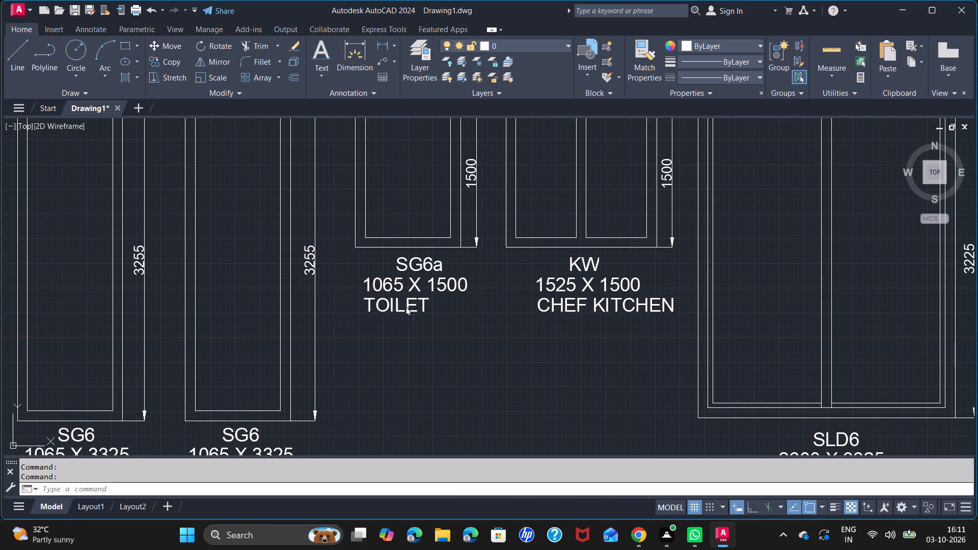
{"action": "left_click_drag", "start_coordinate": [405, 306], "coordinate": [417, 308]}
Move the CHEF KITCHEN text under the KW elevation so it is centred below the 1525 X 1500 size text.
{"action": "middle_click_drag", "start_coordinate": [531, 320], "coordinate": [403, 334]}
{"action": "left_click", "coordinate": [481, 323]}
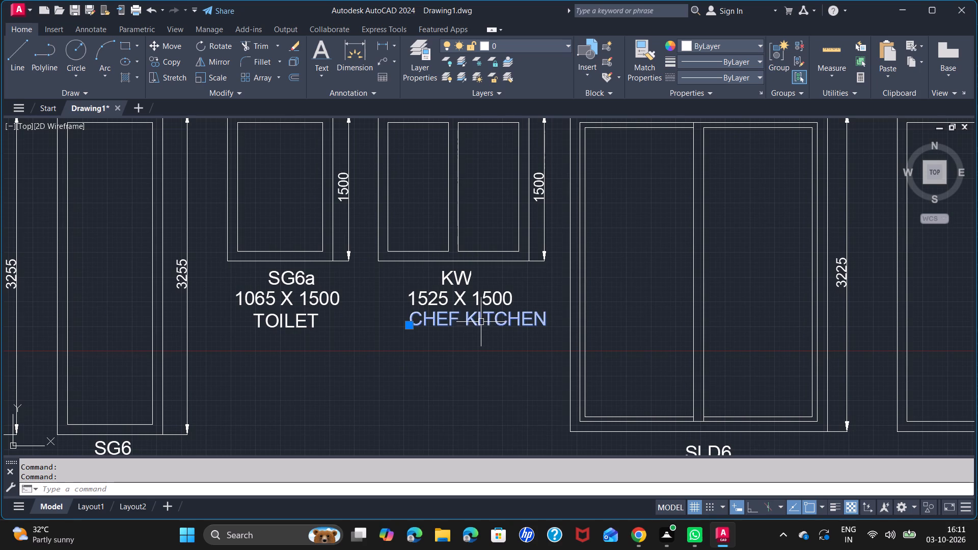
{"action": "left_click_drag", "start_coordinate": [479, 320], "coordinate": [459, 321]}
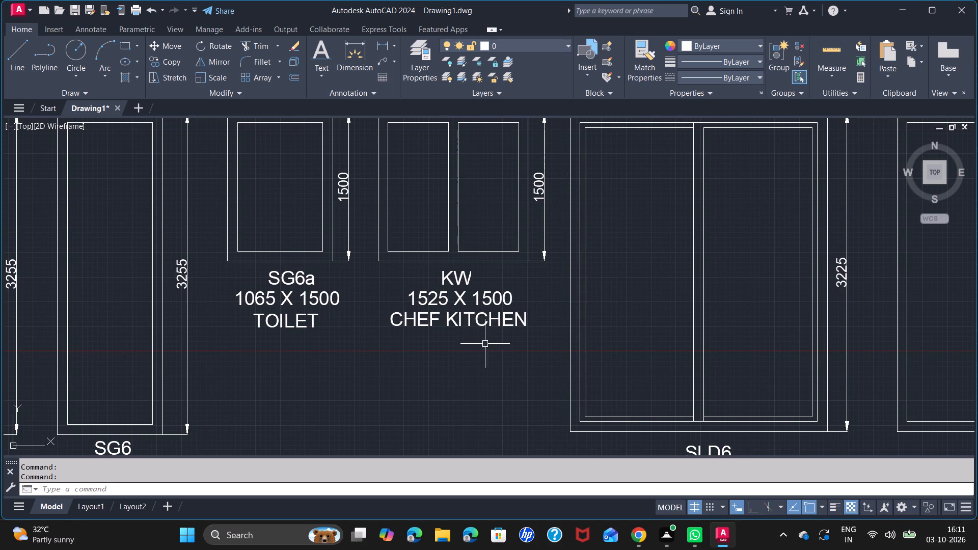
Shift the 2600 X 3325 size text and the M.KITCHEN text so both are centred beneath the SLD6 tag.
{"action": "scroll", "coordinate": [519, 360], "scroll_direction": "down", "scroll_amount": 2}
{"action": "middle_click_drag", "start_coordinate": [529, 375], "coordinate": [356, 294]}
{"action": "scroll", "coordinate": [439, 332], "scroll_direction": "up", "scroll_amount": 3}
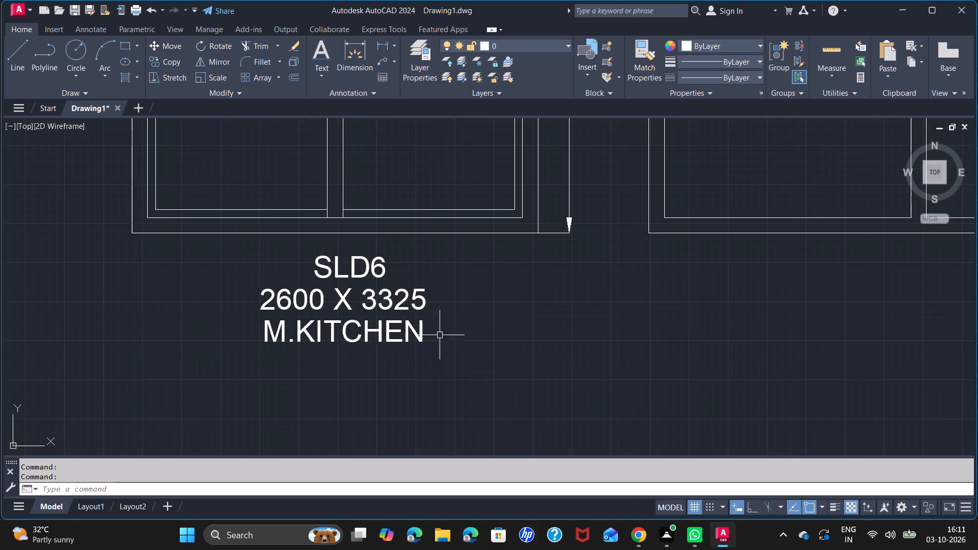
{"action": "left_click_drag", "start_coordinate": [377, 299], "coordinate": [383, 300]}
{"action": "left_click_drag", "start_coordinate": [382, 300], "coordinate": [386, 299]}
{"action": "left_click", "coordinate": [354, 328]}
{"action": "left_click_drag", "start_coordinate": [352, 331], "coordinate": [355, 334]}
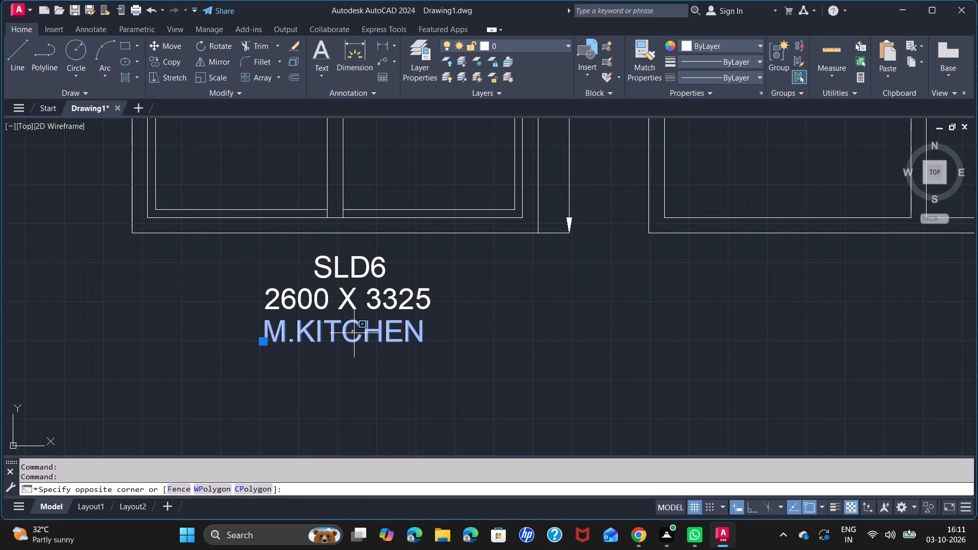
{"action": "left_click_drag", "start_coordinate": [355, 334], "coordinate": [359, 337]}
{"action": "left_click_drag", "start_coordinate": [346, 328], "coordinate": [352, 327]}
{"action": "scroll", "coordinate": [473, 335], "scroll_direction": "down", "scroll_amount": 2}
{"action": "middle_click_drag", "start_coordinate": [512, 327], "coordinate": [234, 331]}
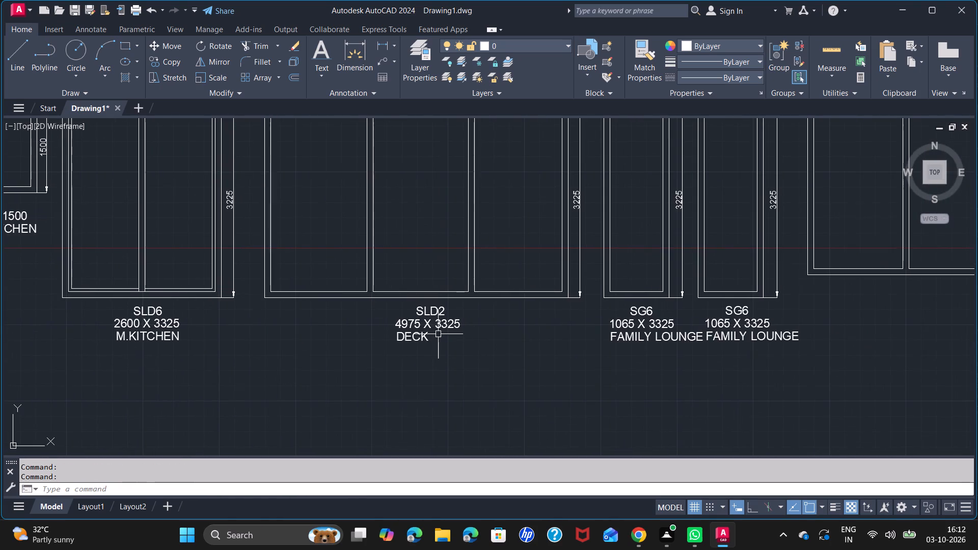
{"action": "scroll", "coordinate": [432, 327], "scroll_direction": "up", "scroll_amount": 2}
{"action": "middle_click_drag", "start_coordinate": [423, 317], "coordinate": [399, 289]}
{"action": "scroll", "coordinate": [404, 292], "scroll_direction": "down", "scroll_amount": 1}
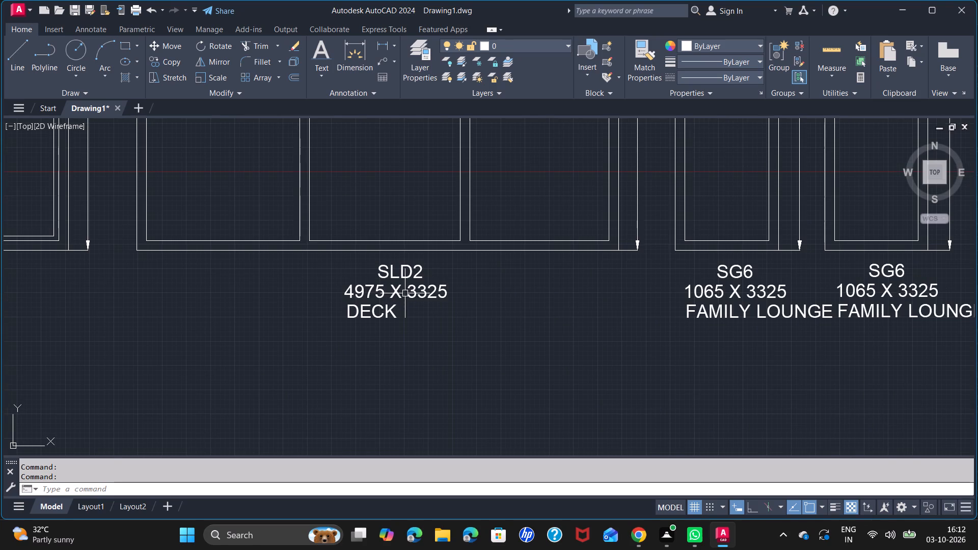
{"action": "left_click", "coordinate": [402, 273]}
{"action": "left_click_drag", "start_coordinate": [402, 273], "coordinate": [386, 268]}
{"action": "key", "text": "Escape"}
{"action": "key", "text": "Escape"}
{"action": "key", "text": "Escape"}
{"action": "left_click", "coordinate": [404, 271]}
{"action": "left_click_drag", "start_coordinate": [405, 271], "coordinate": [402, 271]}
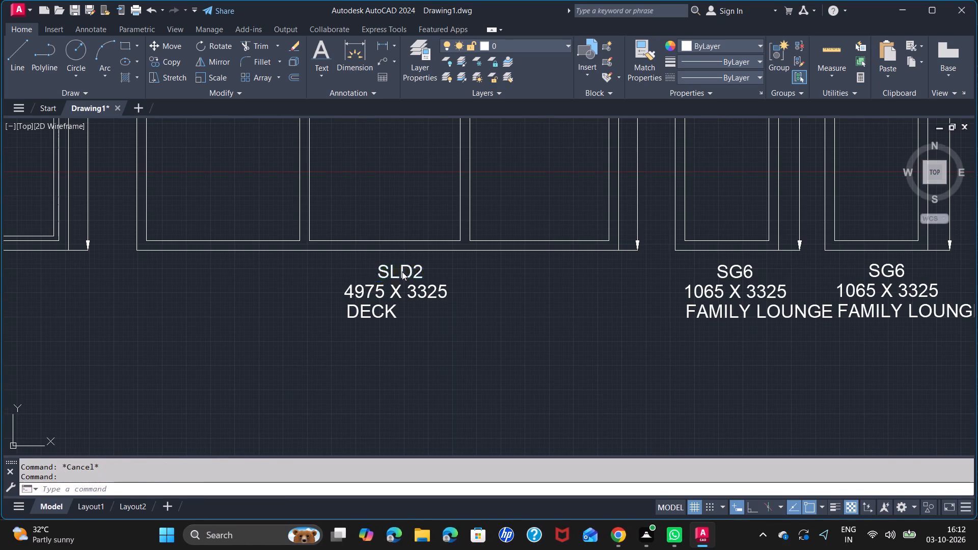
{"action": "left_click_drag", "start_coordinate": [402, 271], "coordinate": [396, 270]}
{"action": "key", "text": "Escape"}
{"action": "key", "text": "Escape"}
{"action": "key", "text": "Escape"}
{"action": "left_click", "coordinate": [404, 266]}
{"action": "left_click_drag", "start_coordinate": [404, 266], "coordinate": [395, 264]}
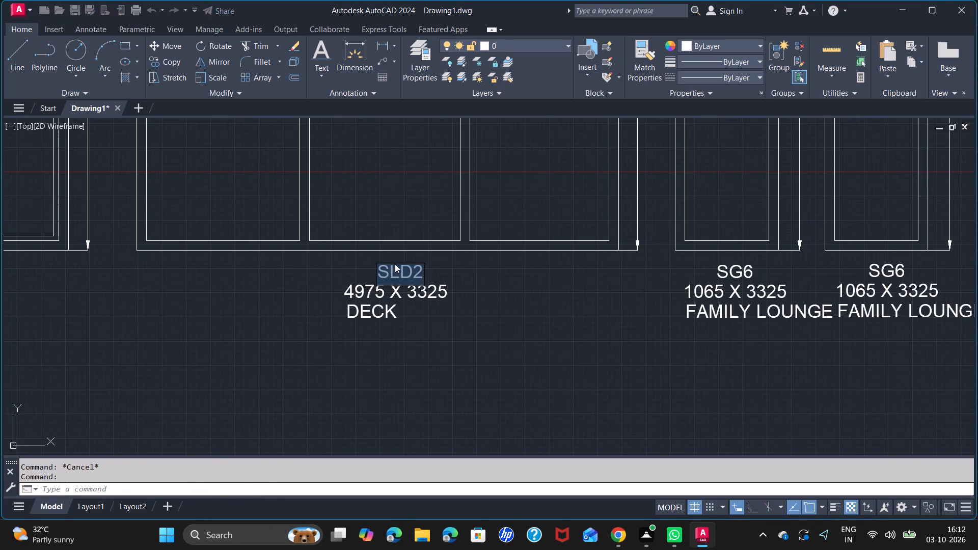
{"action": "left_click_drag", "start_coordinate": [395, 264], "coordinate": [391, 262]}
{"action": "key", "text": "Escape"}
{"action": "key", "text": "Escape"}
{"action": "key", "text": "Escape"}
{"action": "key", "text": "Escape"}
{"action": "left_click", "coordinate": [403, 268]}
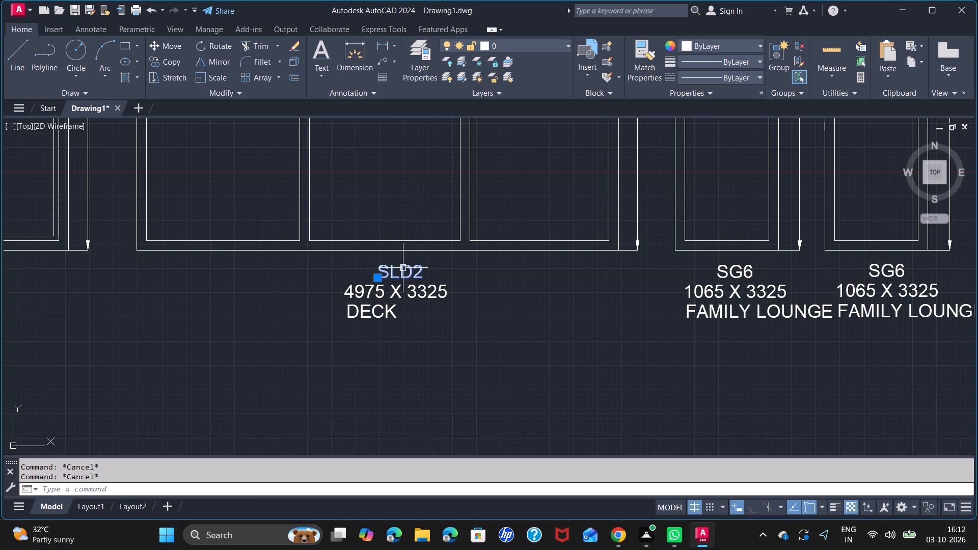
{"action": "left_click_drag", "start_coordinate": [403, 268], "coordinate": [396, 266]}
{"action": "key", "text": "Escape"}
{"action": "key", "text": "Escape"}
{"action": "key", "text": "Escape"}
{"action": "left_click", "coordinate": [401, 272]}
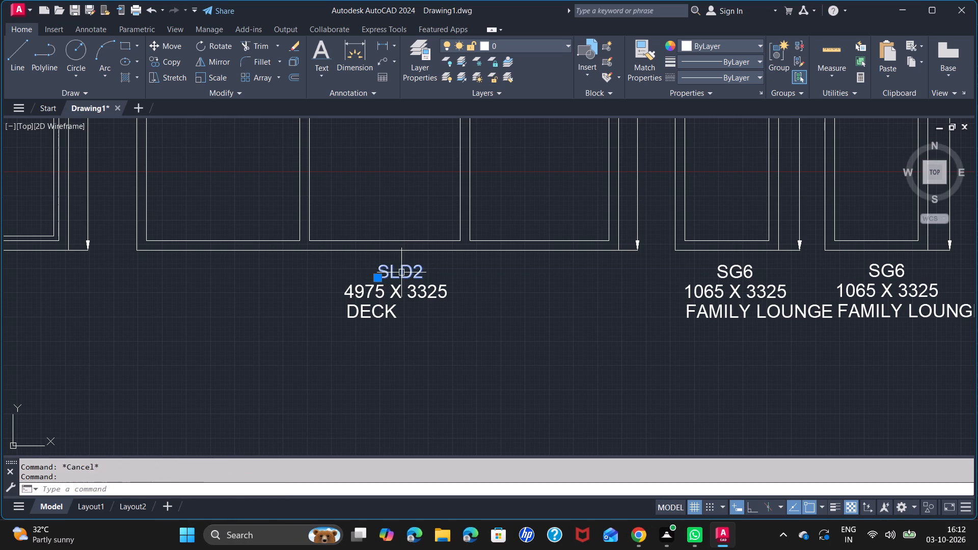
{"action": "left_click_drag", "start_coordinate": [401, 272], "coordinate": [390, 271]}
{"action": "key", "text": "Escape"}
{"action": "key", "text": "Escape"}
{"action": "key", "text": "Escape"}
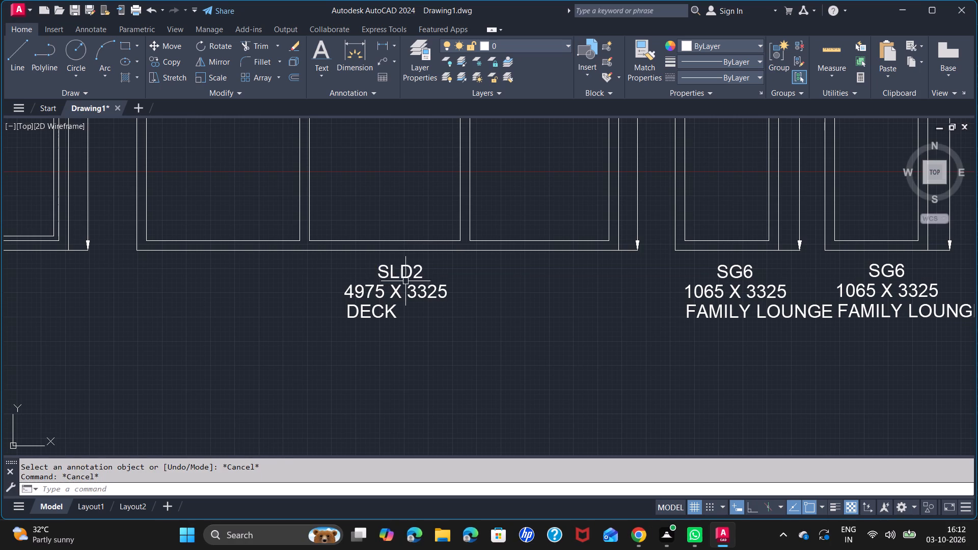
Shift the SLD2 tag, its 4975 X 3325 size text and the DECK text so all three are centred beneath their elevation.
{"action": "left_click", "coordinate": [400, 273]}
{"action": "left_click_drag", "start_coordinate": [402, 274], "coordinate": [395, 272]}
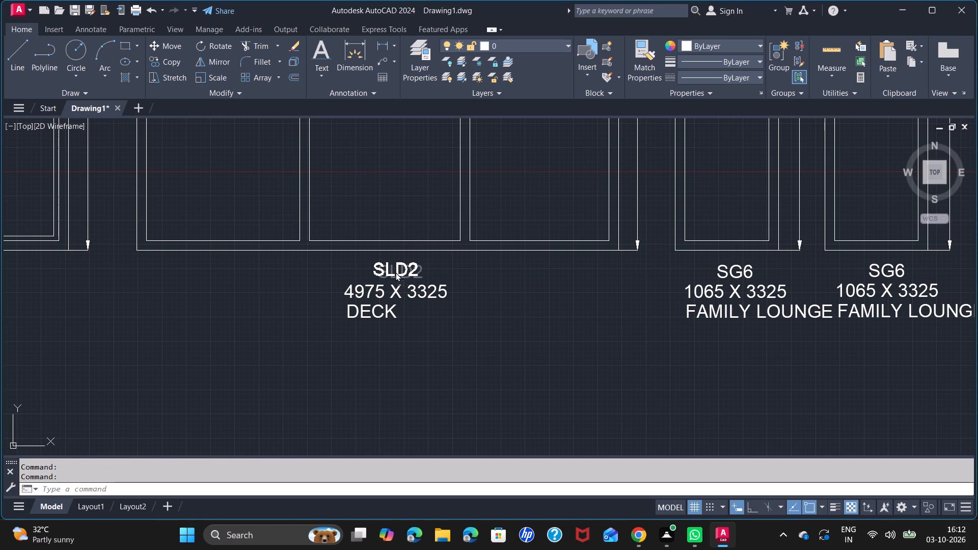
{"action": "left_click_drag", "start_coordinate": [395, 272], "coordinate": [382, 274]}
{"action": "left_click", "coordinate": [387, 293]}
{"action": "left_click_drag", "start_coordinate": [391, 293], "coordinate": [377, 296]}
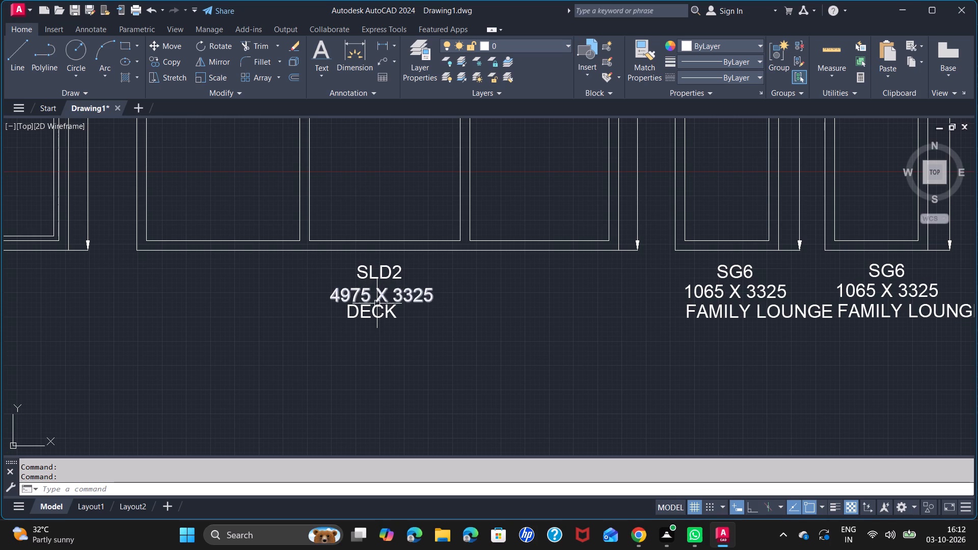
{"action": "left_click", "coordinate": [377, 316]}
{"action": "left_click_drag", "start_coordinate": [375, 312], "coordinate": [381, 320]}
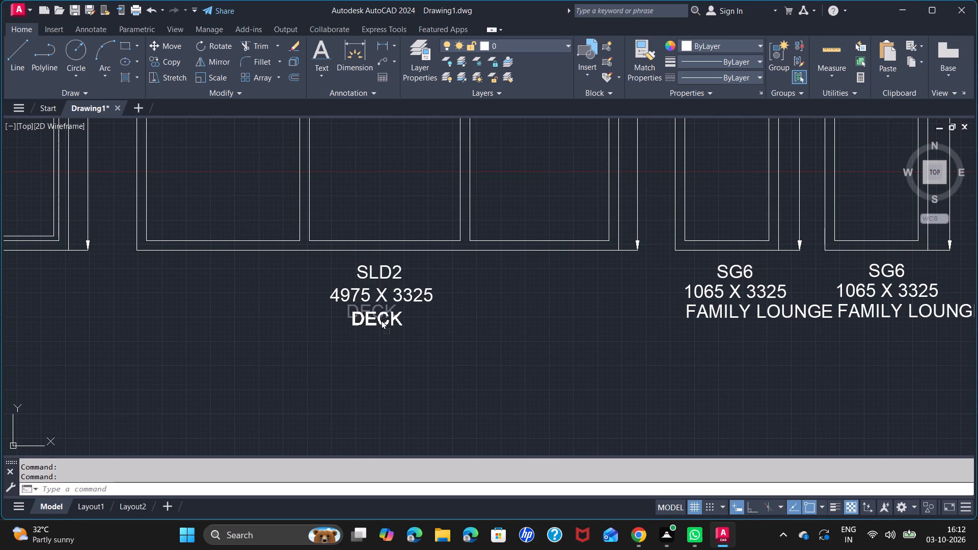
{"action": "left_click_drag", "start_coordinate": [381, 320], "coordinate": [383, 317]}
Move the FAMILY LOUNGE text under the SG6 elevation nearest SLD2 so it is centred below its 1065 X 3325 size text.
{"action": "scroll", "coordinate": [522, 322], "scroll_direction": "down", "scroll_amount": 1}
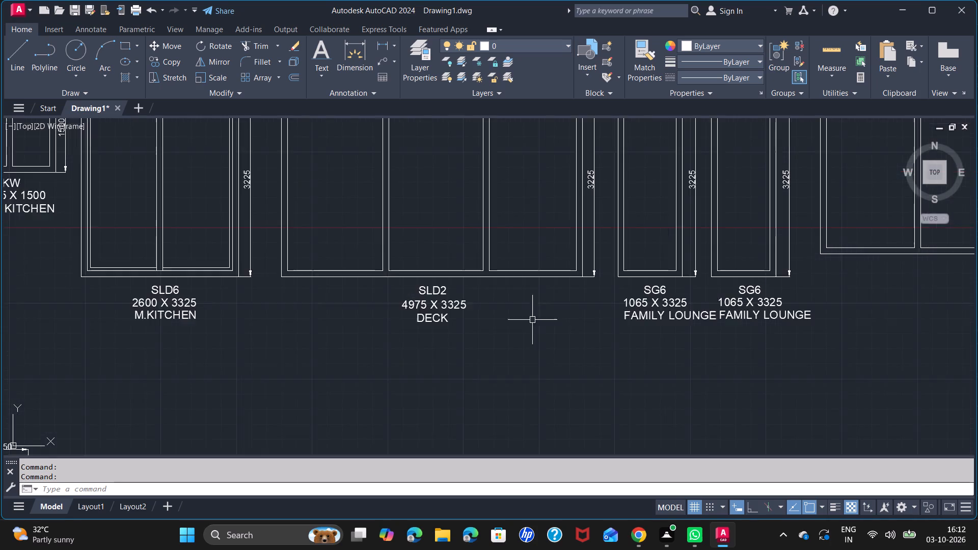
{"action": "middle_click_drag", "start_coordinate": [539, 315], "coordinate": [205, 305]}
{"action": "scroll", "coordinate": [328, 302], "scroll_direction": "up", "scroll_amount": 1}
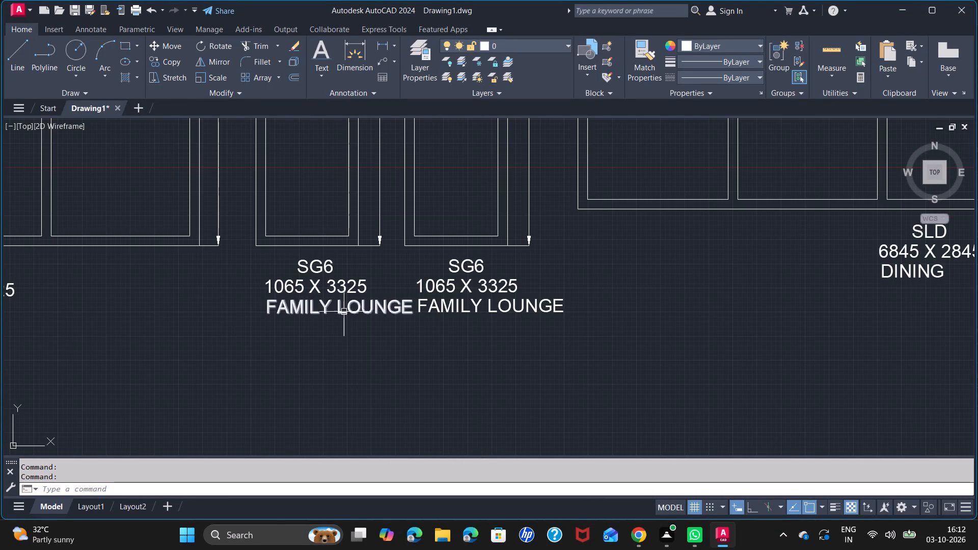
{"action": "left_click", "coordinate": [345, 309]}
{"action": "left_click_drag", "start_coordinate": [358, 312], "coordinate": [329, 312]}
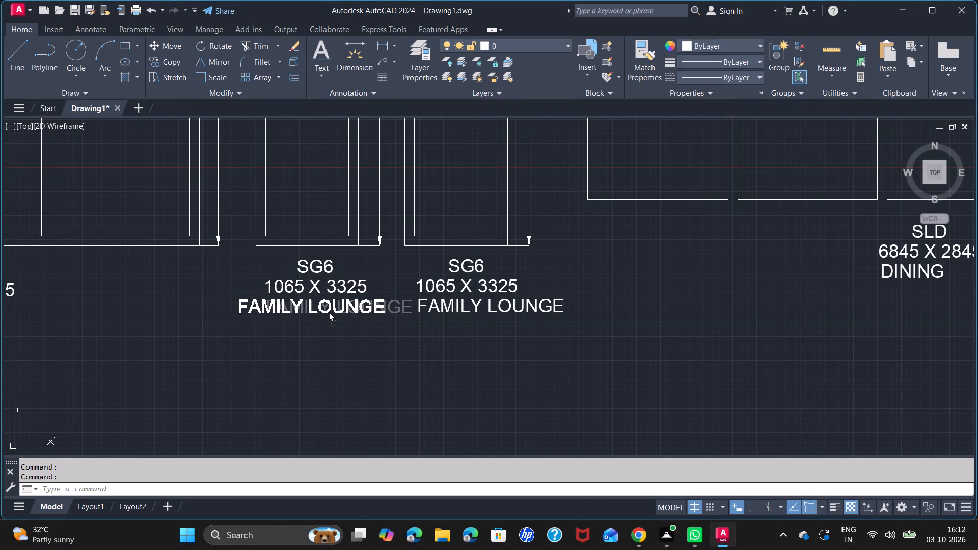
{"action": "left_click_drag", "start_coordinate": [329, 312], "coordinate": [331, 311]}
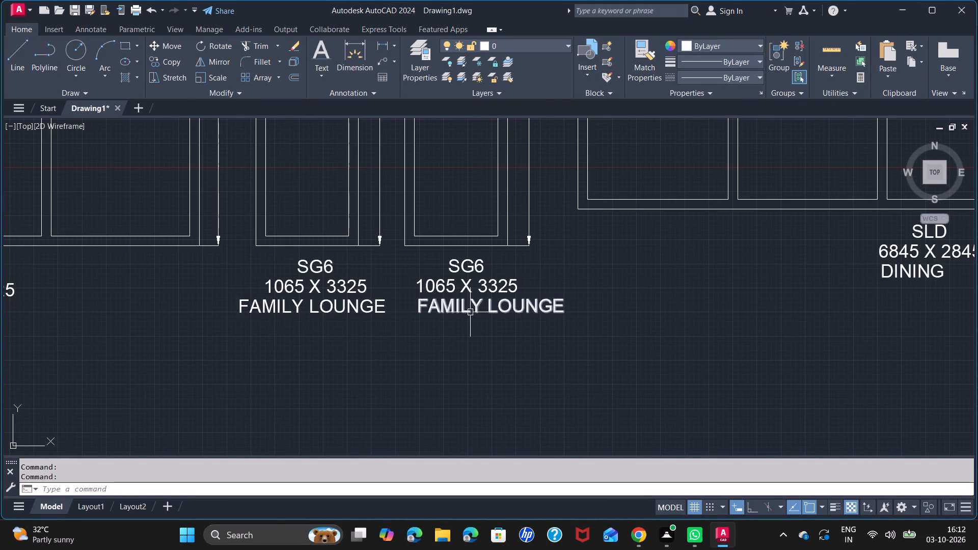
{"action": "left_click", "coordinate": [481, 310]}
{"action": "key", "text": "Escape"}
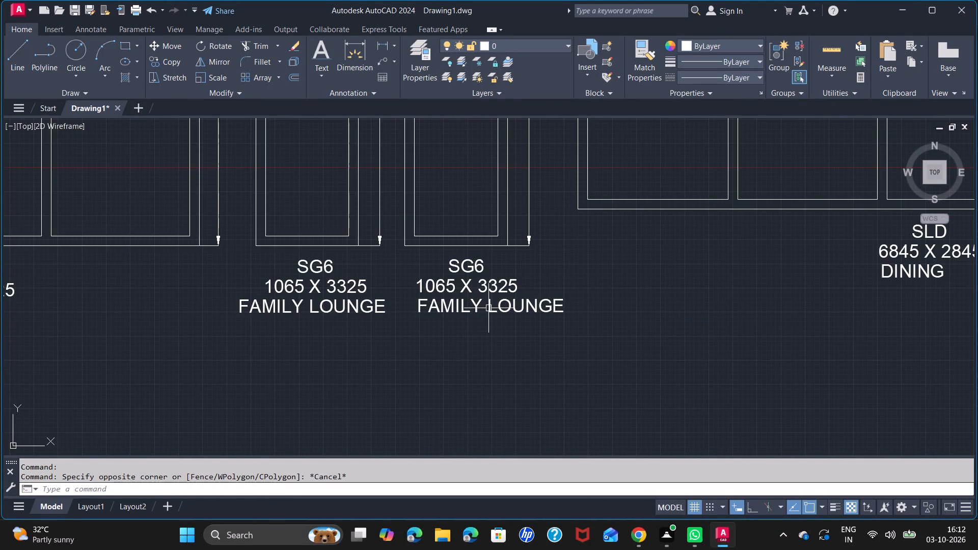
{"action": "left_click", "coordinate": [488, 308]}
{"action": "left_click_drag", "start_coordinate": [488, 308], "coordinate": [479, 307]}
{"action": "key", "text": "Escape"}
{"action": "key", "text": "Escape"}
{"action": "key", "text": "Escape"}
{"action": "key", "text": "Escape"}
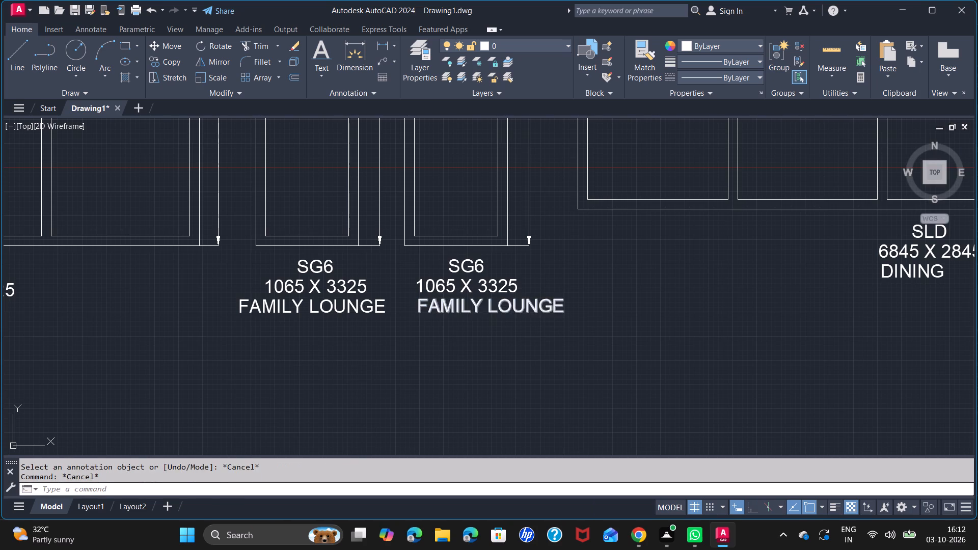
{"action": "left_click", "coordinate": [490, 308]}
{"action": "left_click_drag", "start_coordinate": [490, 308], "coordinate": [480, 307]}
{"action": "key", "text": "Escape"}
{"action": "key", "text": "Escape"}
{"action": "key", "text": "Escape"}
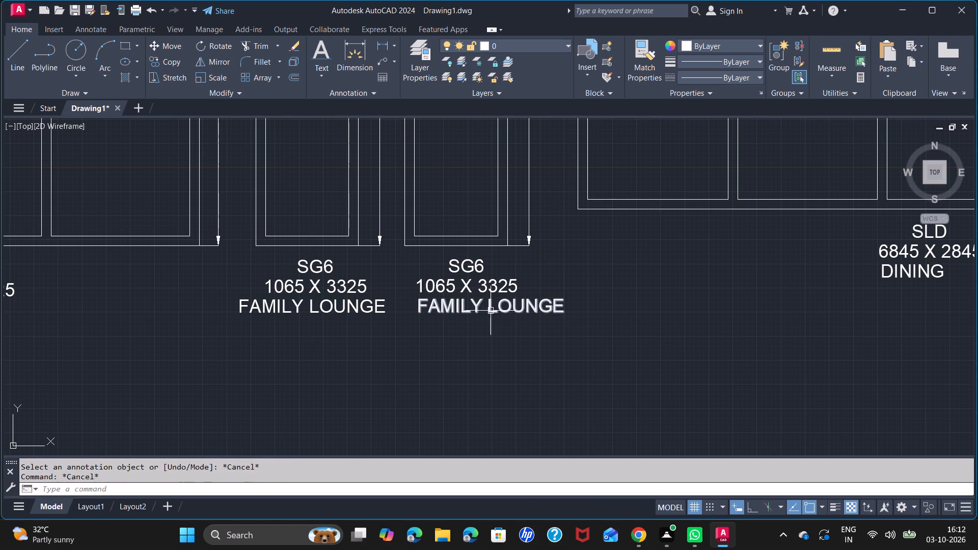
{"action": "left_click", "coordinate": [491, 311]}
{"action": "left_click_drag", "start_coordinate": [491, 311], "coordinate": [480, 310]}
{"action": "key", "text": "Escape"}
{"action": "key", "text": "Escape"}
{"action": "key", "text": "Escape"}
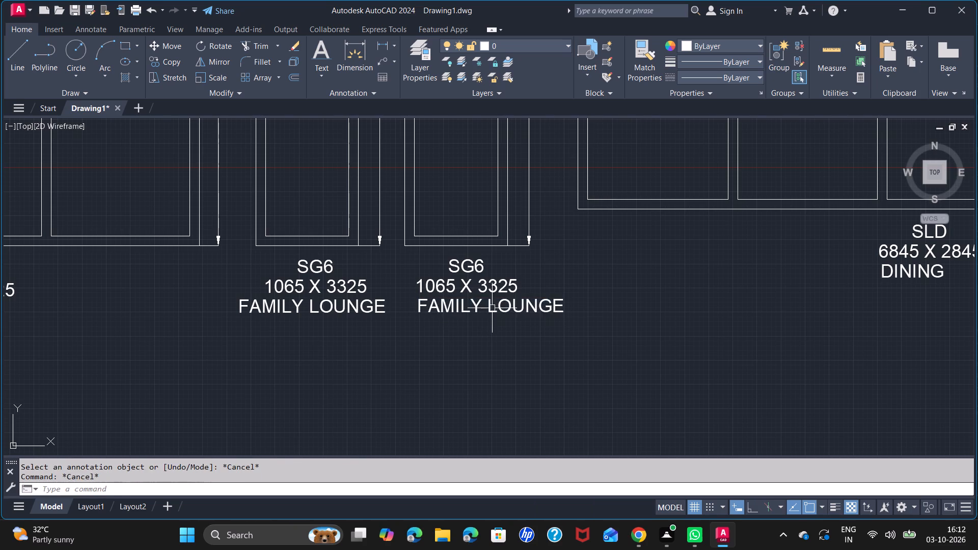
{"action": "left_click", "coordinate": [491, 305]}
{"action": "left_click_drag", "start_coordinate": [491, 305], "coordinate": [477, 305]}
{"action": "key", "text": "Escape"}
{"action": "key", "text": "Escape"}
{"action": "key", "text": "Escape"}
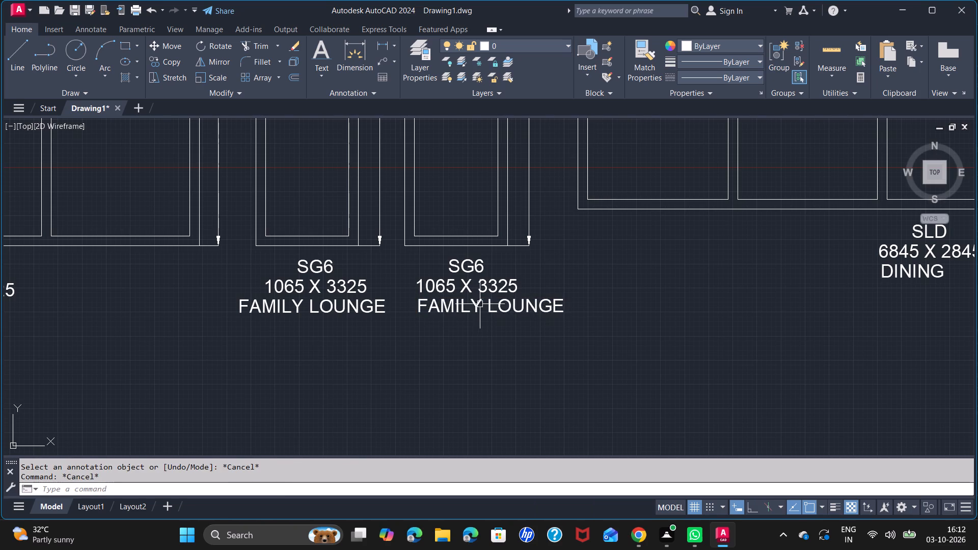
Move the other FAMILY LOUNGE text, under the SG6 elevation nearest the SLD, so it is centred below its size text.
{"action": "left_click", "coordinate": [491, 307]}
{"action": "left_click_drag", "start_coordinate": [490, 304], "coordinate": [481, 305]}
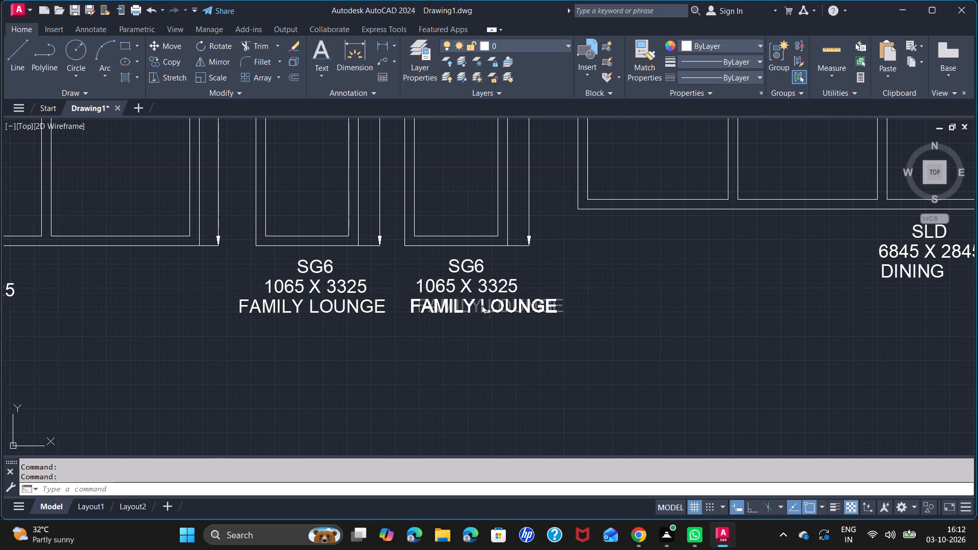
{"action": "left_click_drag", "start_coordinate": [481, 305], "coordinate": [475, 306]}
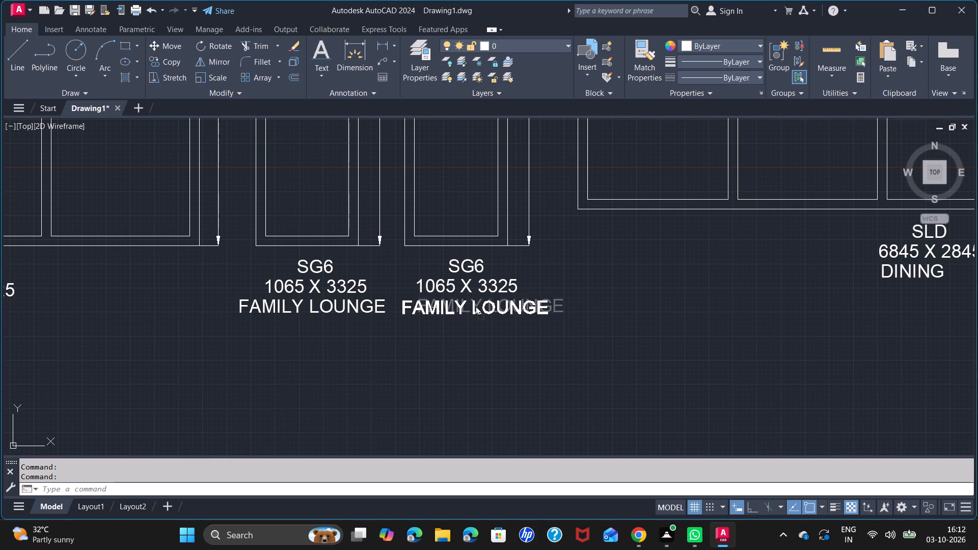
{"action": "left_click_drag", "start_coordinate": [475, 306], "coordinate": [476, 306]}
Move the DINING text under the SLD elevation so it is centred below the 6845 X 2845 size text.
{"action": "scroll", "coordinate": [595, 303], "scroll_direction": "down", "scroll_amount": 1}
{"action": "middle_click_drag", "start_coordinate": [623, 312], "coordinate": [228, 344]}
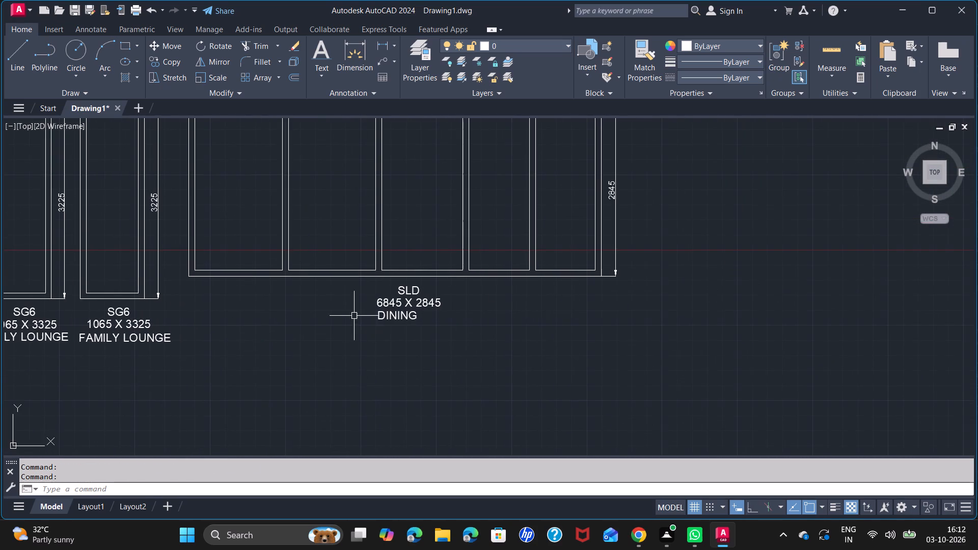
{"action": "scroll", "coordinate": [398, 317], "scroll_direction": "up", "scroll_amount": 3}
{"action": "left_click", "coordinate": [416, 319]}
{"action": "left_click_drag", "start_coordinate": [413, 319], "coordinate": [456, 325]}
Draw a short vertical line with ortho on, crossing the long head line just beyond the SLD elevation's 2845 dimension.
{"action": "scroll", "coordinate": [539, 319], "scroll_direction": "down", "scroll_amount": 4}
{"action": "scroll", "coordinate": [594, 335], "scroll_direction": "down", "scroll_amount": 1}
{"action": "scroll", "coordinate": [640, 236], "scroll_direction": "up", "scroll_amount": 2}
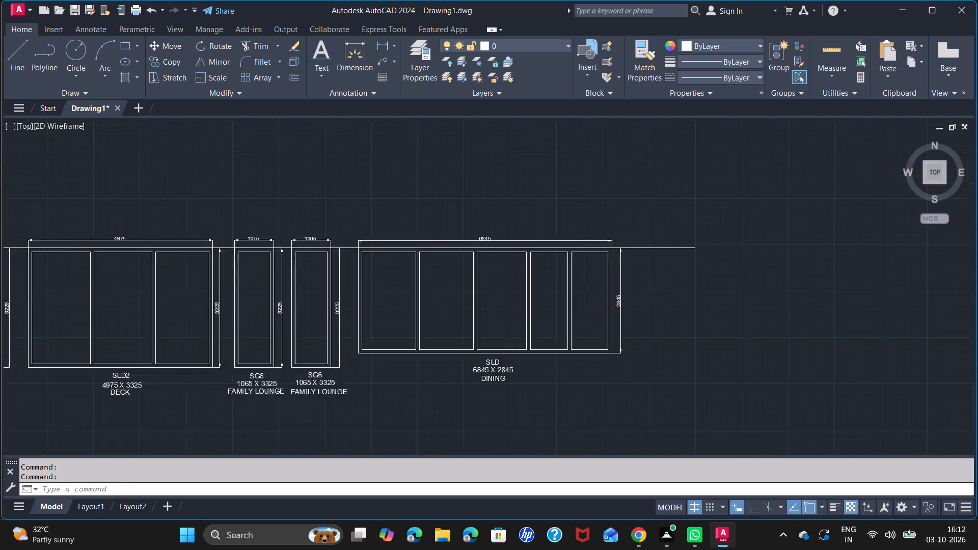
{"action": "scroll", "coordinate": [640, 236], "scroll_direction": "up", "scroll_amount": 2}
{"action": "middle_click_drag", "start_coordinate": [674, 283], "coordinate": [473, 183]}
{"action": "scroll", "coordinate": [482, 197], "scroll_direction": "down", "scroll_amount": 1}
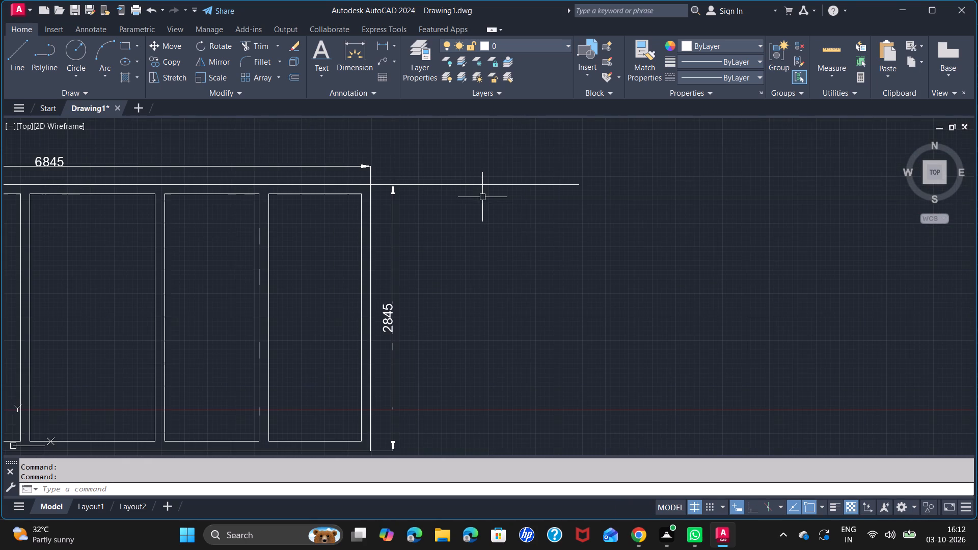
{"action": "key", "text": "l"}
{"action": "key", "text": "Return"}
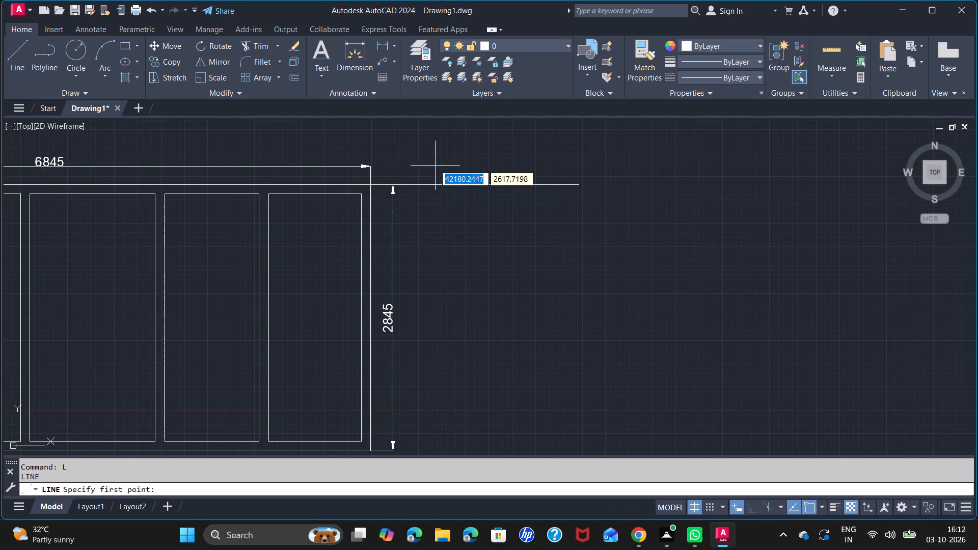
{"action": "left_click", "coordinate": [432, 149]}
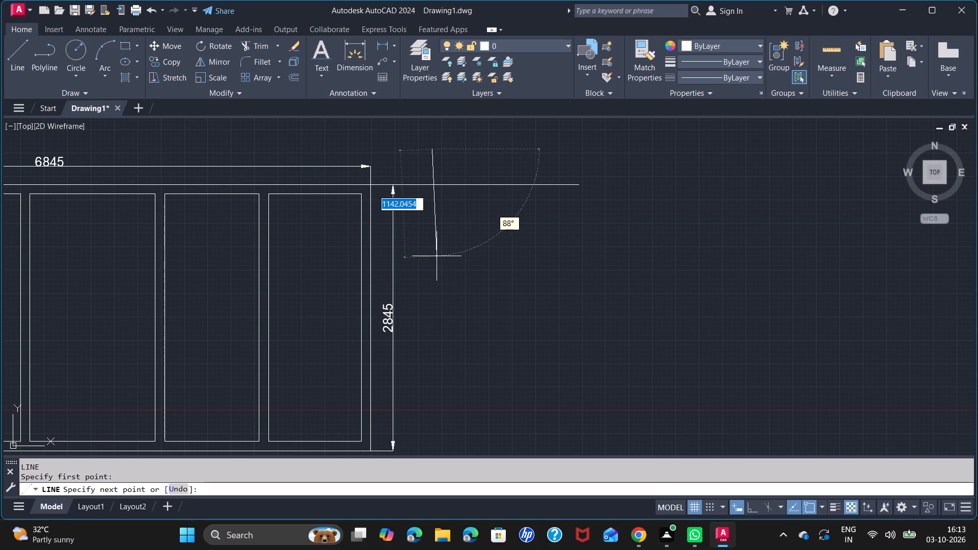
{"action": "left_click", "coordinate": [753, 512]}
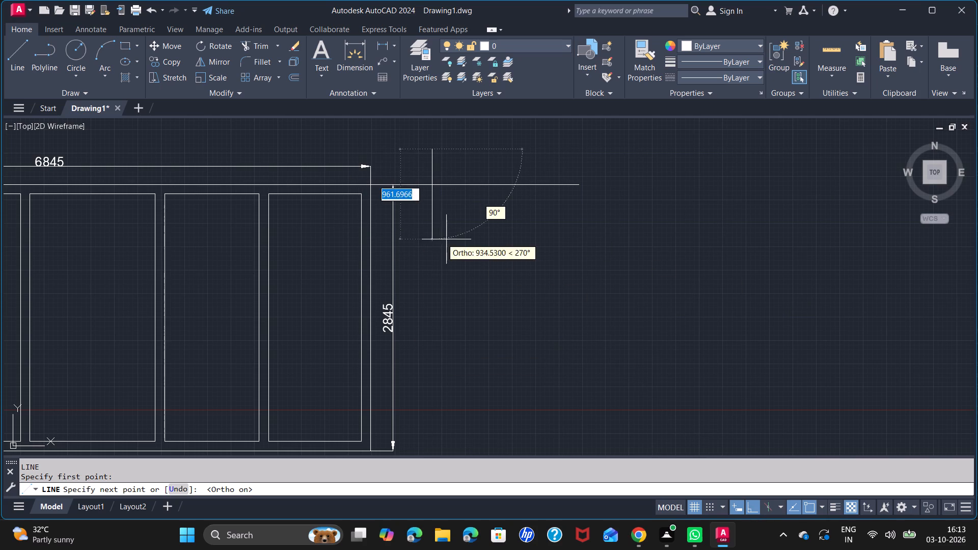
{"action": "left_click", "coordinate": [438, 232]}
{"action": "key", "text": "space"}
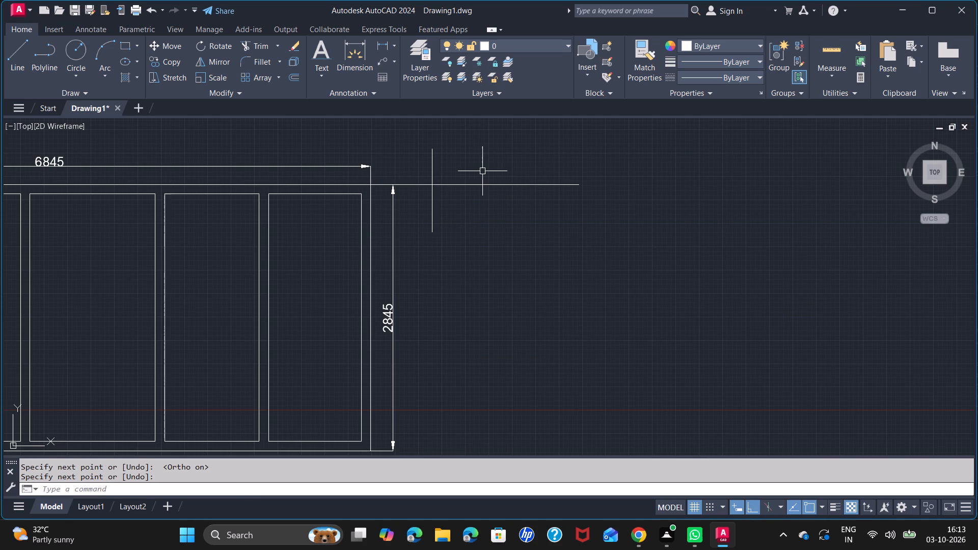
Trim the head line's overhang beyond the vertical line and remove both remaining pieces of that vertical line.
{"action": "type", "text": "TR"}
{"action": "key", "text": "Return"}
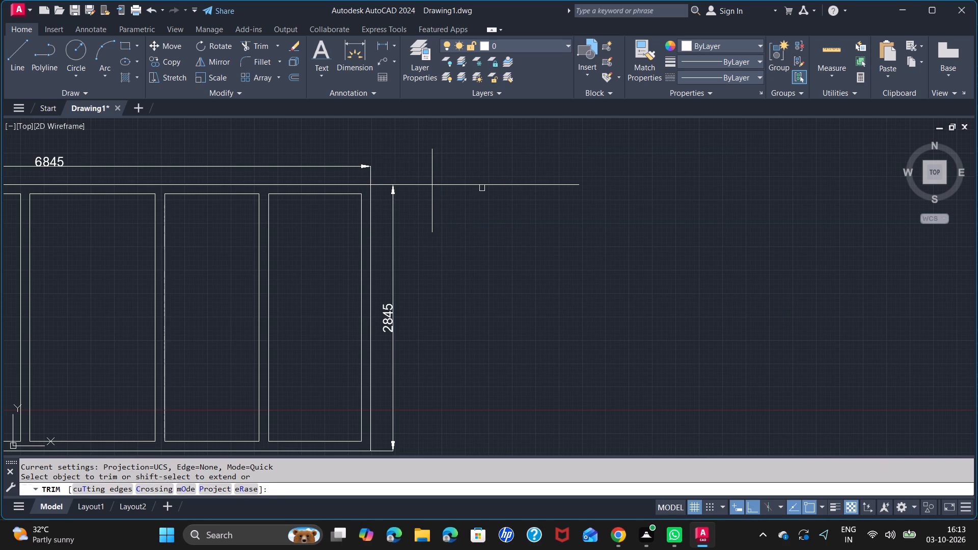
{"action": "left_click", "coordinate": [482, 185]}
{"action": "left_click", "coordinate": [434, 156]}
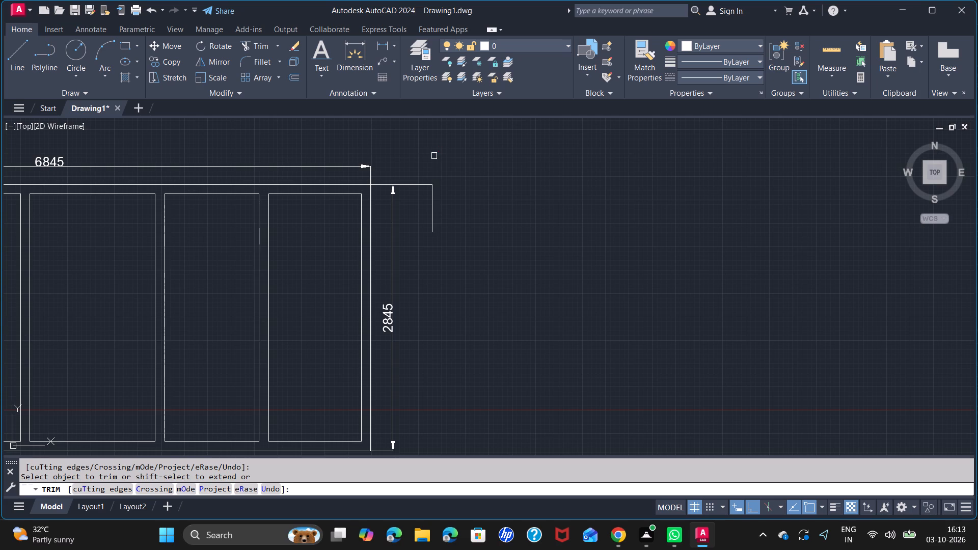
{"action": "left_click", "coordinate": [434, 218]}
{"action": "scroll", "coordinate": [552, 205], "scroll_direction": "down", "scroll_amount": 1}
{"action": "key", "text": "space"}
{"action": "scroll", "coordinate": [459, 221], "scroll_direction": "down", "scroll_amount": 2}
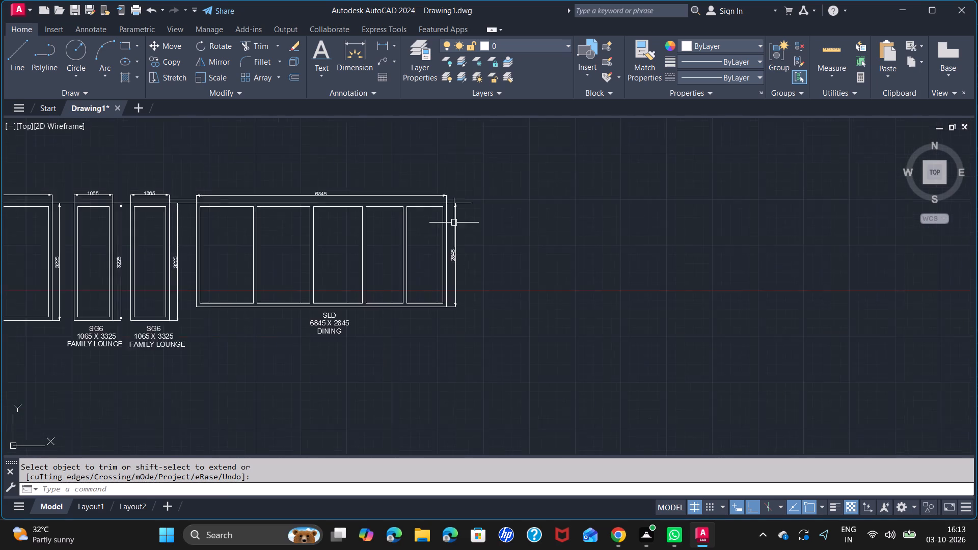
Change the colour of the 3855 width dimension above the SG1 elevation to 247,171,174.
{"action": "middle_click_drag", "start_coordinate": [427, 232], "coordinate": [883, 253]}
{"action": "middle_click_drag", "start_coordinate": [206, 282], "coordinate": [560, 307]}
{"action": "scroll", "coordinate": [397, 258], "scroll_direction": "up", "scroll_amount": 4}
{"action": "left_click", "coordinate": [337, 207]}
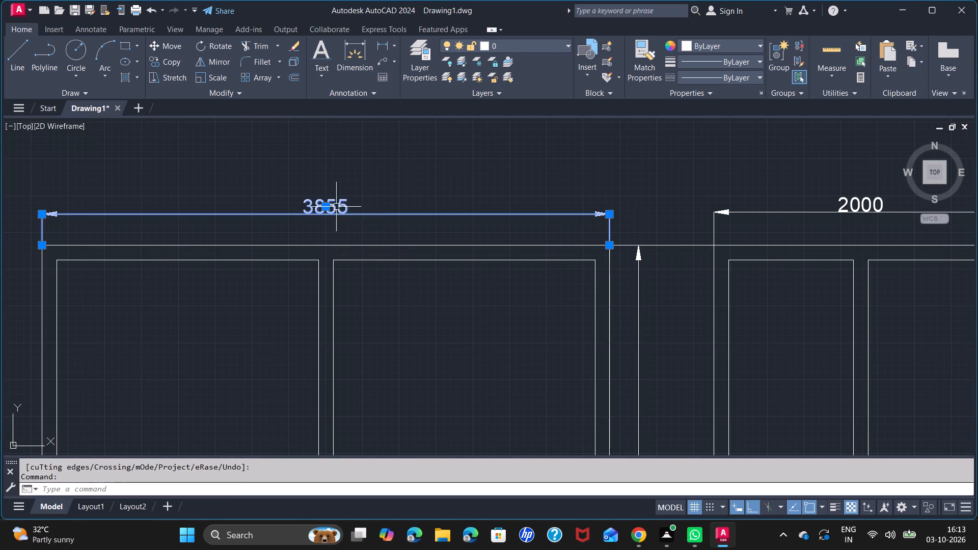
{"action": "left_click", "coordinate": [686, 48]}
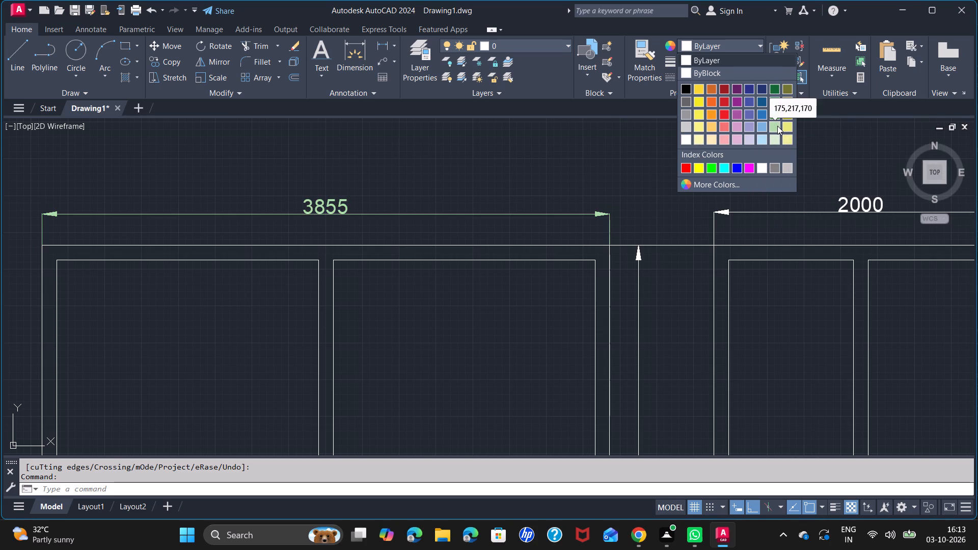
{"action": "left_click", "coordinate": [727, 137]}
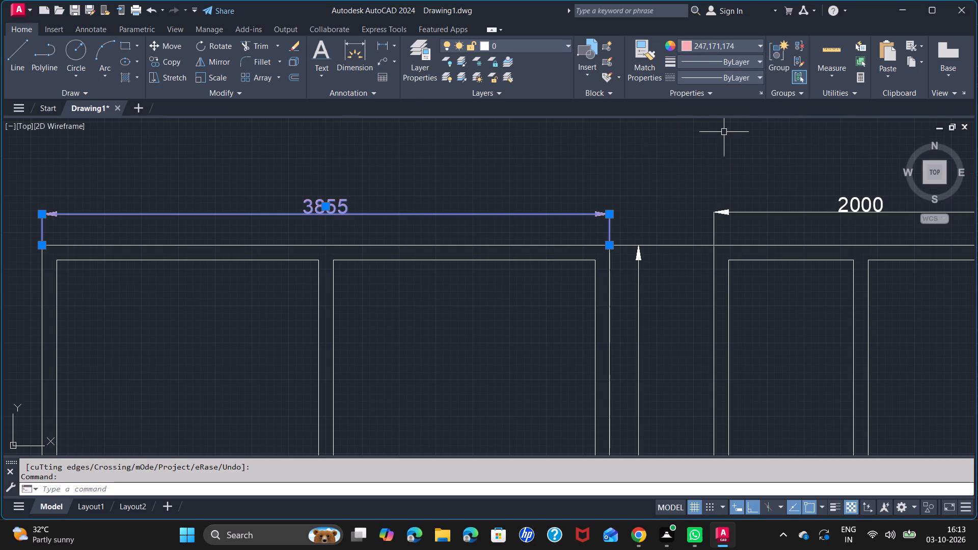
Match the 3855 dimension's properties onto SG1's height dimension and the width and height dimensions of both SG3 elevations.
{"action": "left_click", "coordinate": [641, 75]}
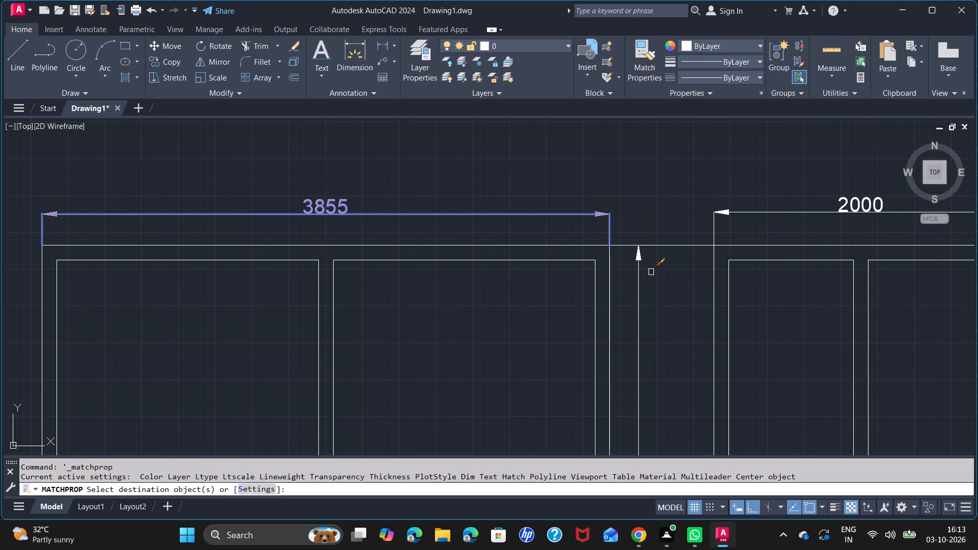
{"action": "scroll", "coordinate": [644, 324], "scroll_direction": "down", "scroll_amount": 1}
{"action": "middle_click_drag", "start_coordinate": [659, 347], "coordinate": [583, 174]}
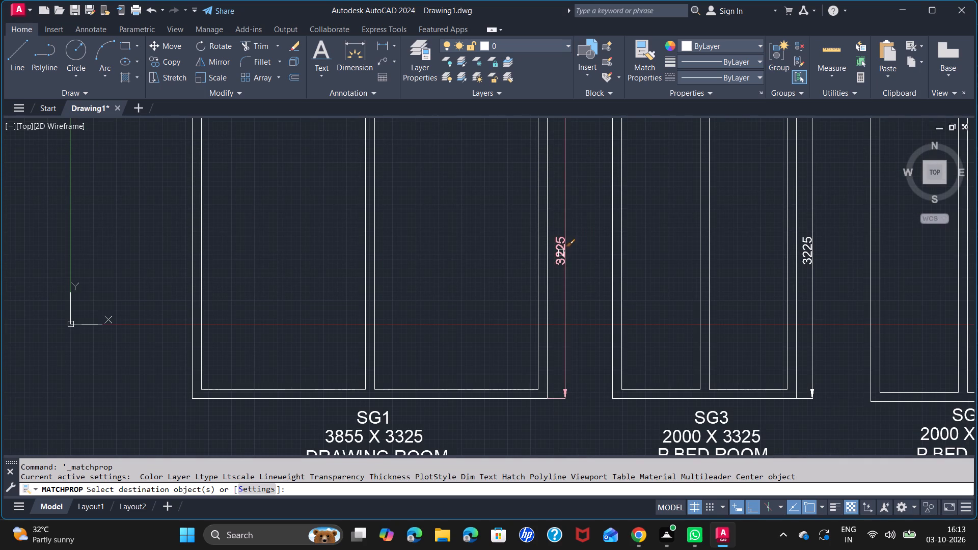
{"action": "left_click", "coordinate": [560, 253]}
{"action": "left_click", "coordinate": [803, 250]}
{"action": "scroll", "coordinate": [802, 243], "scroll_direction": "down", "scroll_amount": 1}
{"action": "middle_click_drag", "start_coordinate": [801, 243], "coordinate": [621, 363]}
{"action": "left_click", "coordinate": [566, 253]}
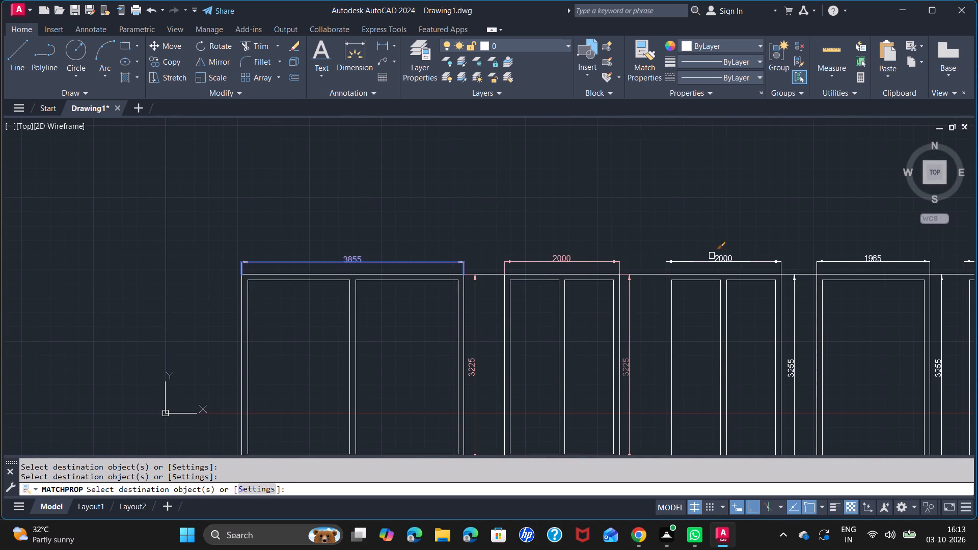
{"action": "left_click", "coordinate": [729, 259]}
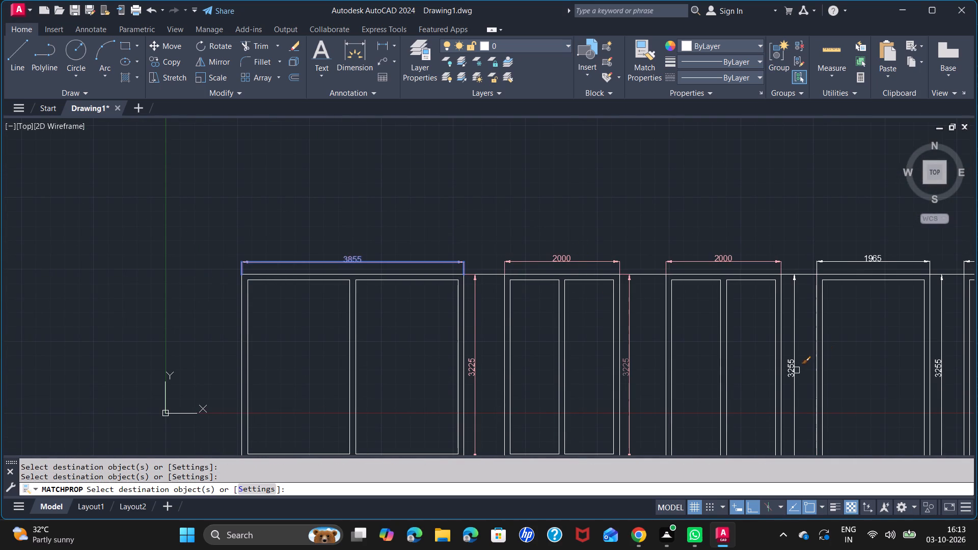
{"action": "left_click", "coordinate": [792, 369]}
Match the same properties onto the width and height dimensions of SG4, SG4a and the DRAWING ROOM and W.I.C SG6 elevations.
{"action": "middle_click_drag", "start_coordinate": [790, 348], "coordinate": [515, 287]}
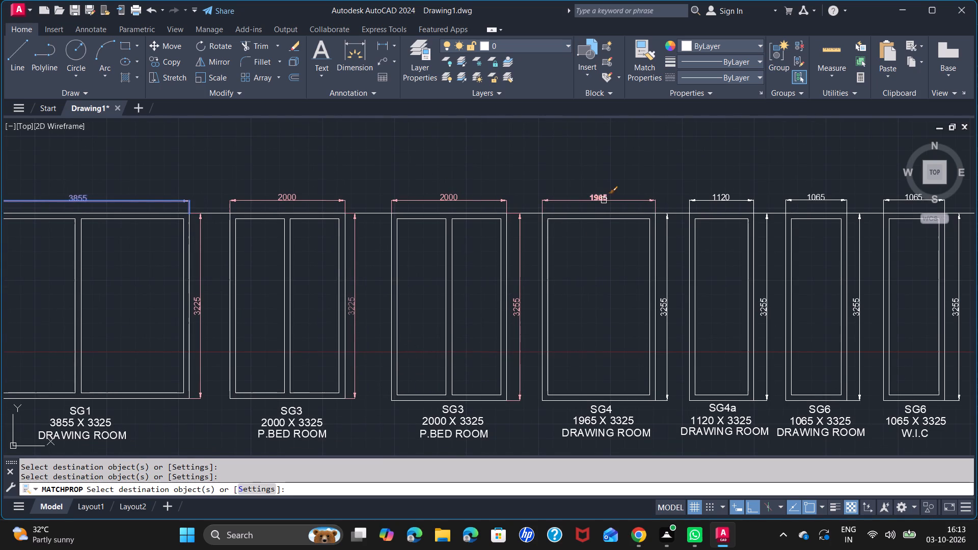
{"action": "left_click", "coordinate": [603, 197]}
{"action": "left_click", "coordinate": [669, 302]}
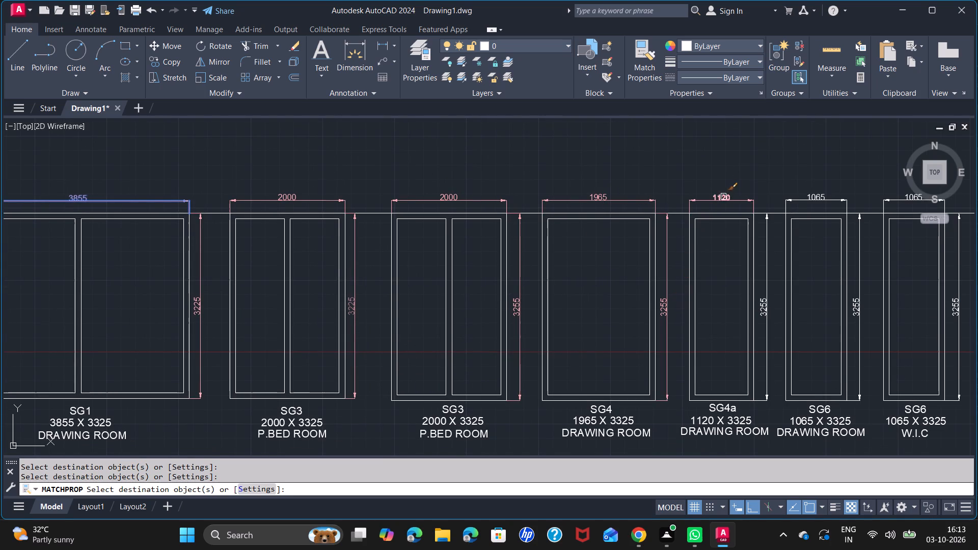
{"action": "left_click", "coordinate": [726, 195]}
{"action": "left_click", "coordinate": [766, 302]}
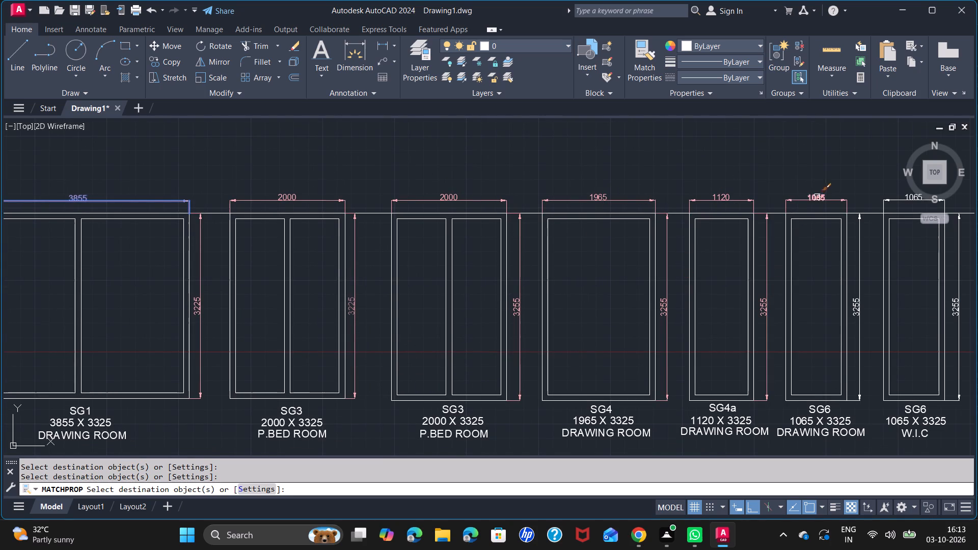
{"action": "left_click", "coordinate": [817, 197]}
{"action": "left_click", "coordinate": [860, 306]}
{"action": "left_click", "coordinate": [895, 195]}
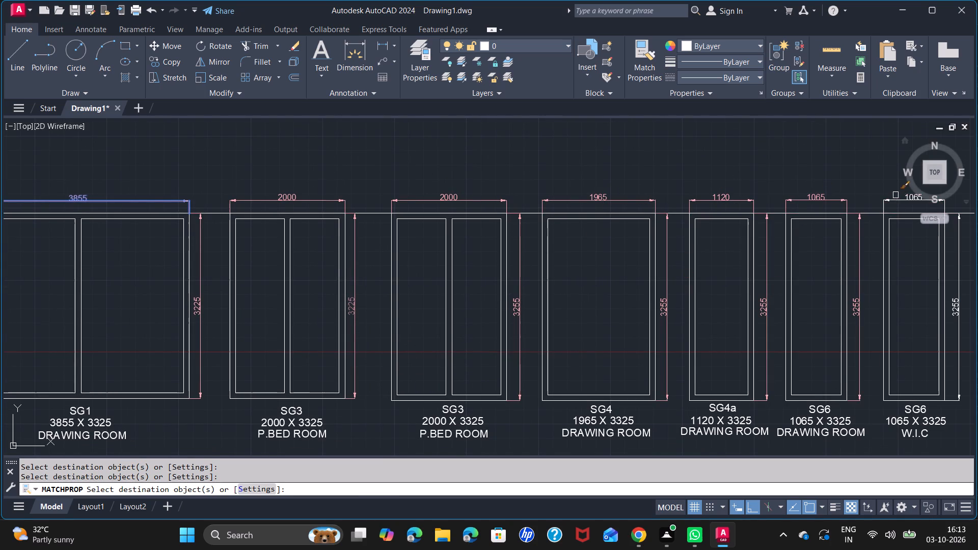
{"action": "left_click", "coordinate": [890, 201]}
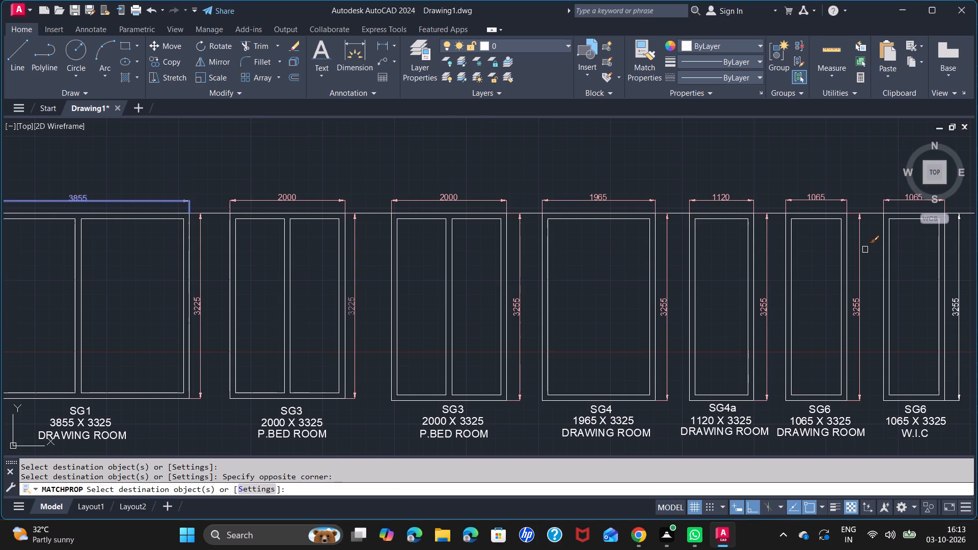
{"action": "middle_click_drag", "start_coordinate": [817, 264], "coordinate": [338, 272]}
{"action": "left_click", "coordinate": [482, 312]}
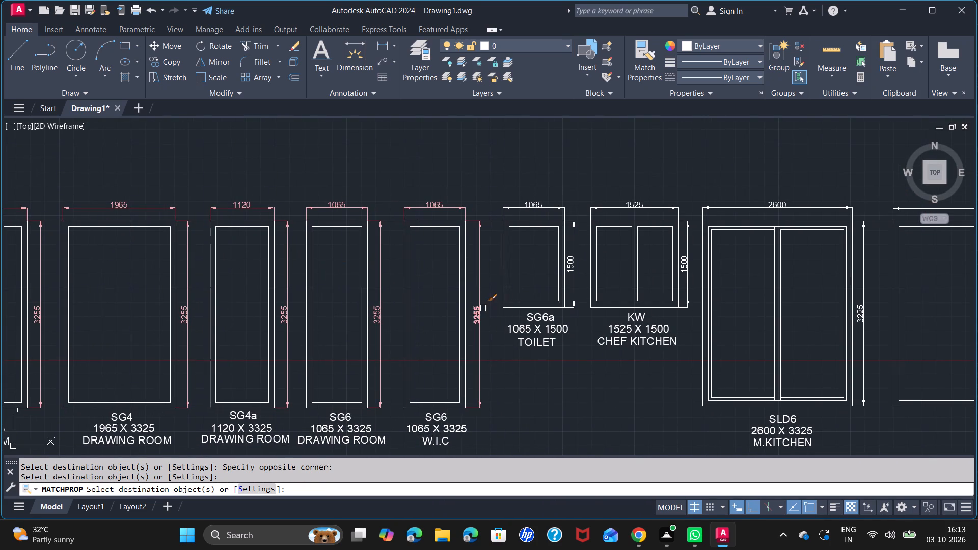
Match the same properties onto the width and height dimensions of the SG6a, KW and SLD6 elevations.
{"action": "left_click", "coordinate": [534, 206]}
{"action": "left_click", "coordinate": [574, 261]}
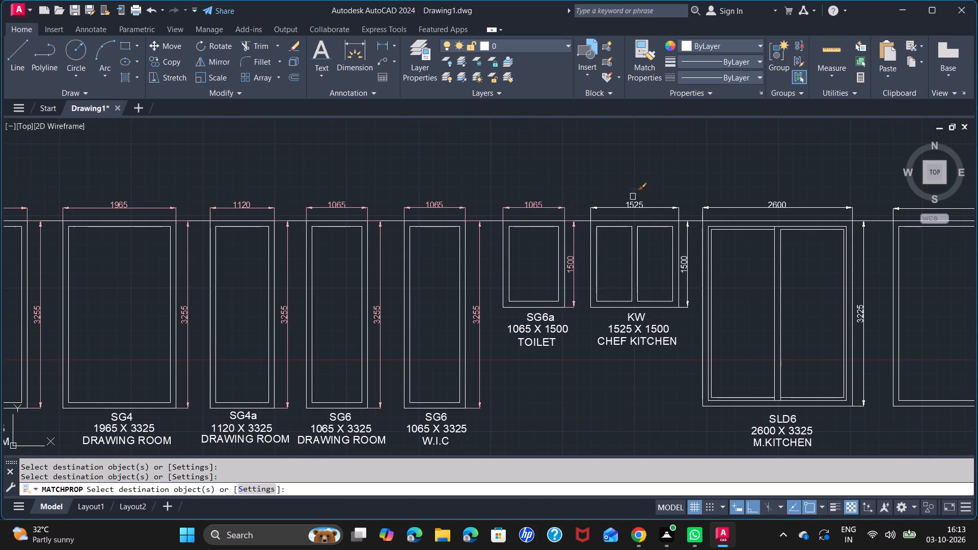
{"action": "left_click", "coordinate": [643, 204]}
{"action": "left_click", "coordinate": [689, 258]}
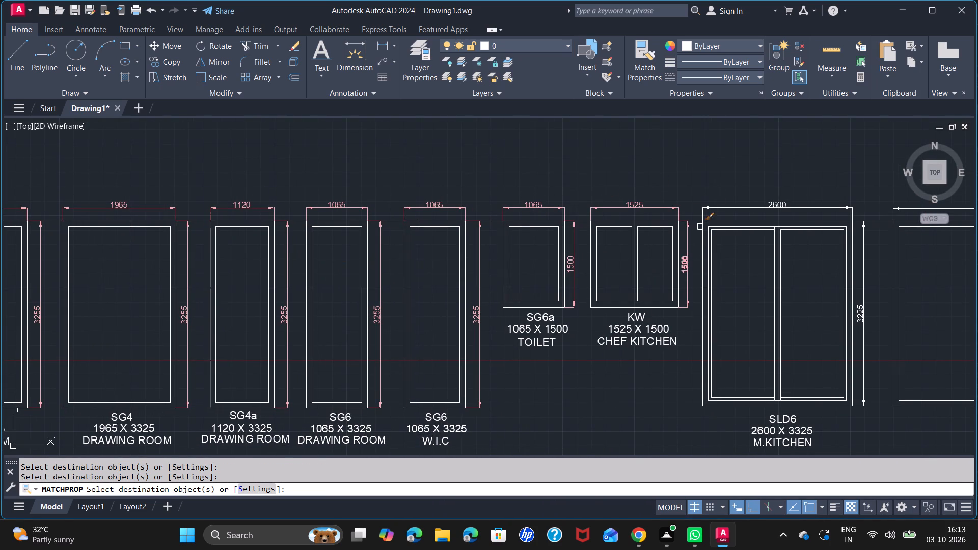
{"action": "left_click", "coordinate": [713, 205]}
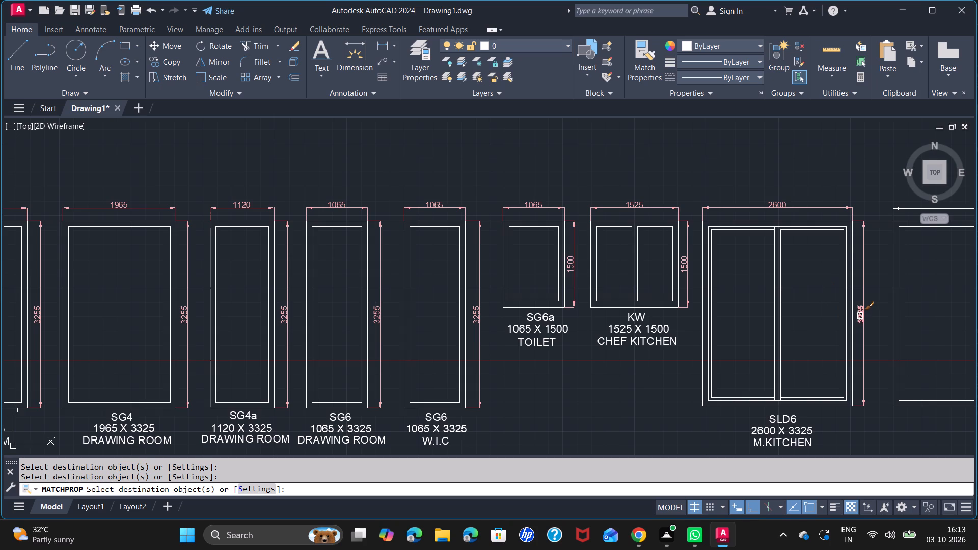
{"action": "left_click", "coordinate": [860, 316]}
Match the same properties onto the width and height dimensions of SLD2, both FAMILY LOUNGE SG6 elevations and SLD.
{"action": "middle_click_drag", "start_coordinate": [861, 316], "coordinate": [558, 319]}
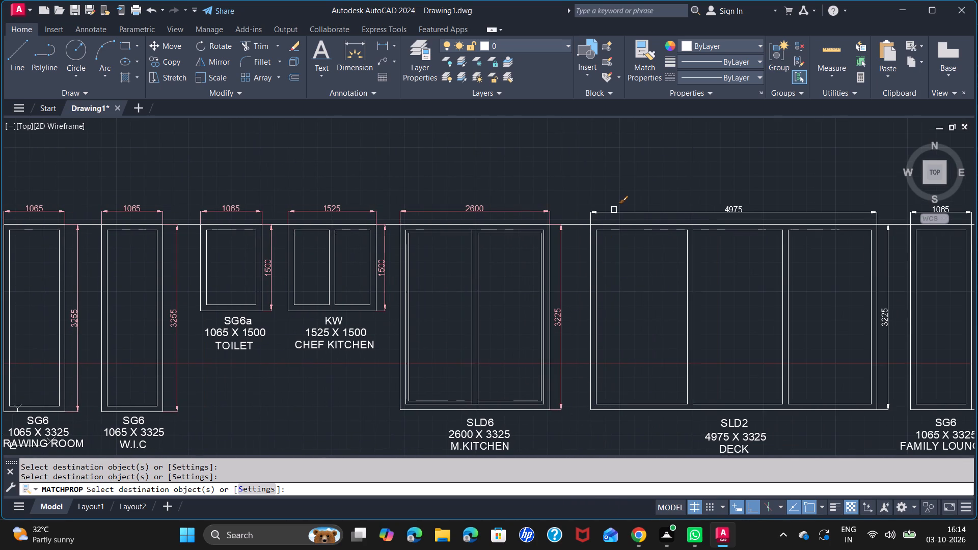
{"action": "left_click", "coordinate": [620, 211]}
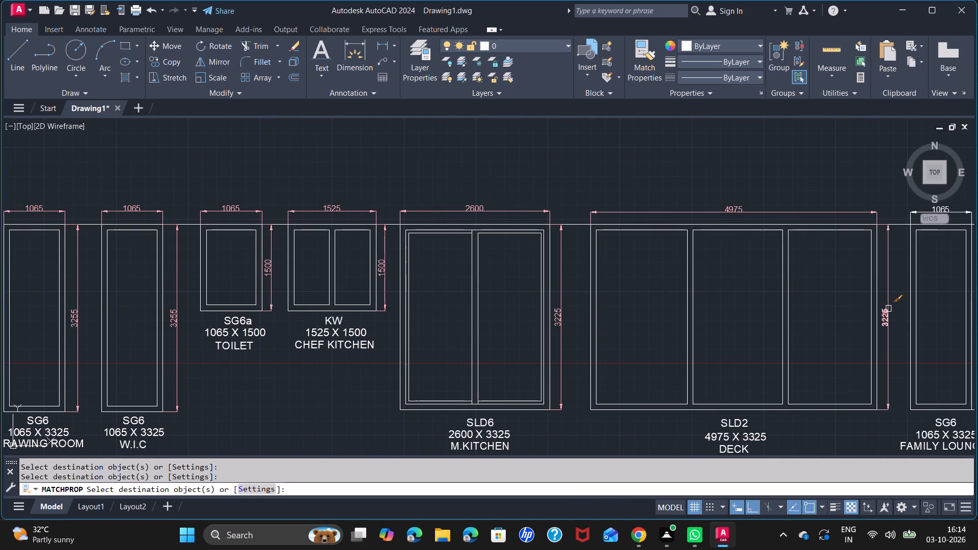
{"action": "left_click", "coordinate": [888, 314]}
{"action": "middle_click_drag", "start_coordinate": [888, 314], "coordinate": [511, 315]}
{"action": "left_click", "coordinate": [574, 208]}
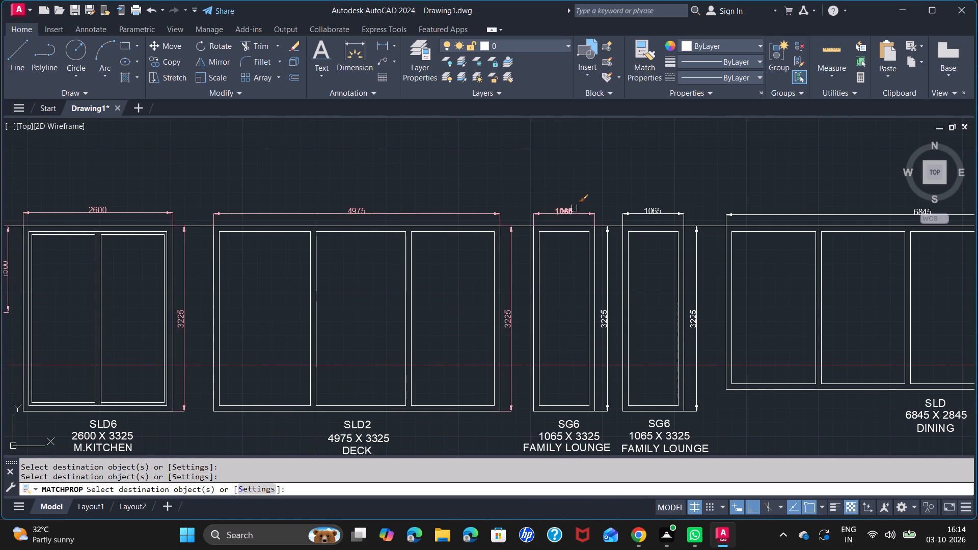
{"action": "left_click", "coordinate": [610, 319]}
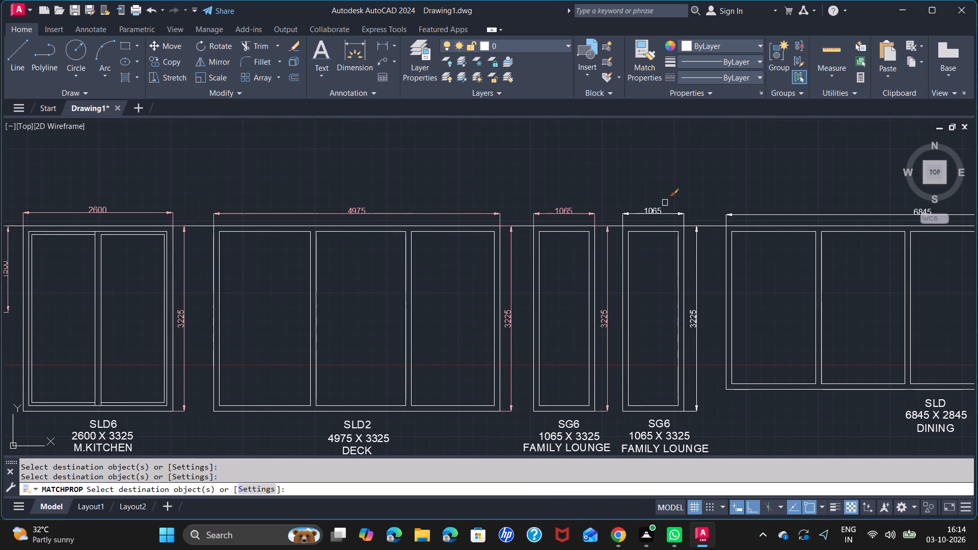
{"action": "left_click", "coordinate": [661, 207]}
{"action": "left_click", "coordinate": [696, 315]}
{"action": "middle_click_drag", "start_coordinate": [704, 288], "coordinate": [561, 310]}
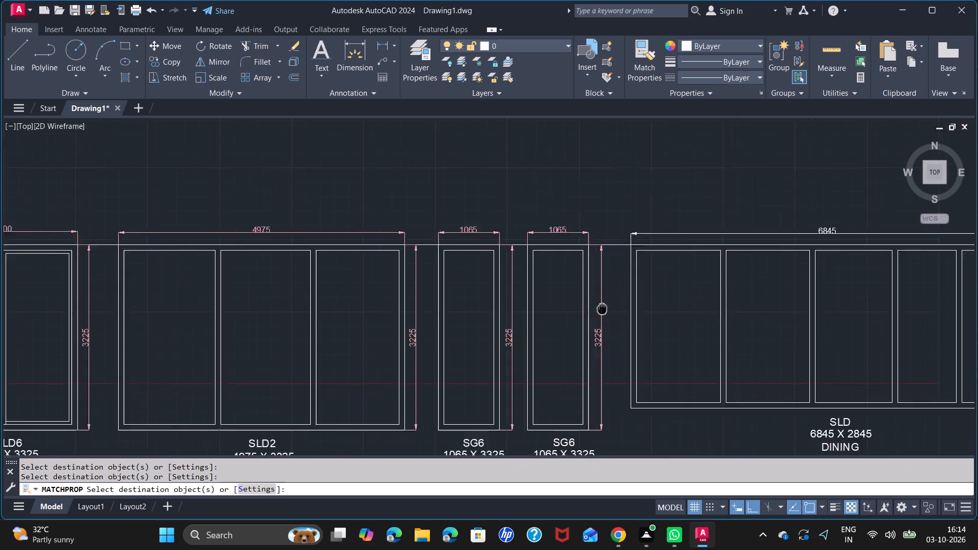
{"action": "middle_click_drag", "start_coordinate": [561, 310], "coordinate": [352, 317]}
{"action": "left_click", "coordinate": [574, 243]}
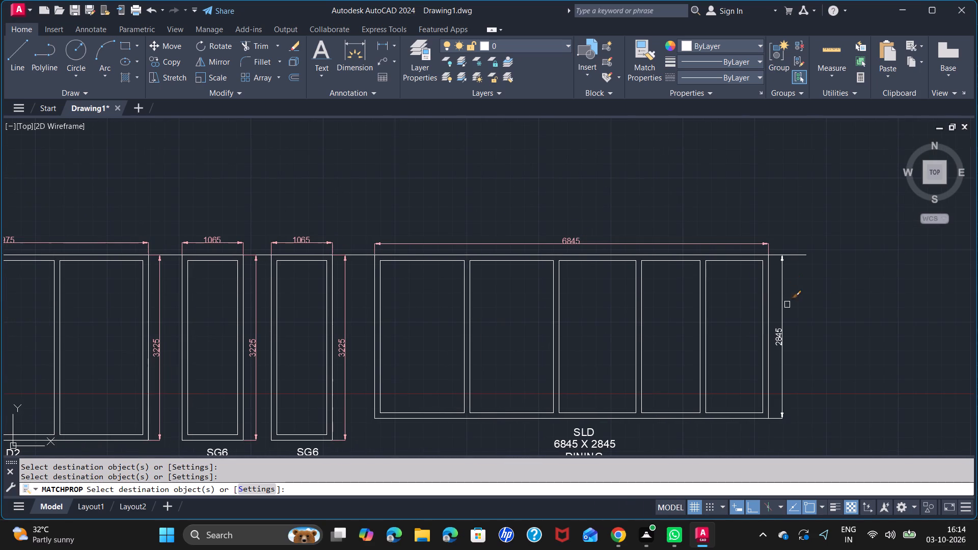
{"action": "left_click", "coordinate": [783, 337]}
Match the same pink dimension properties onto the width and height dimensions of the MD, D and D1 door elevations.
{"action": "scroll", "coordinate": [783, 337], "scroll_direction": "down", "scroll_amount": 2}
{"action": "middle_click_drag", "start_coordinate": [636, 404], "coordinate": [696, 300]}
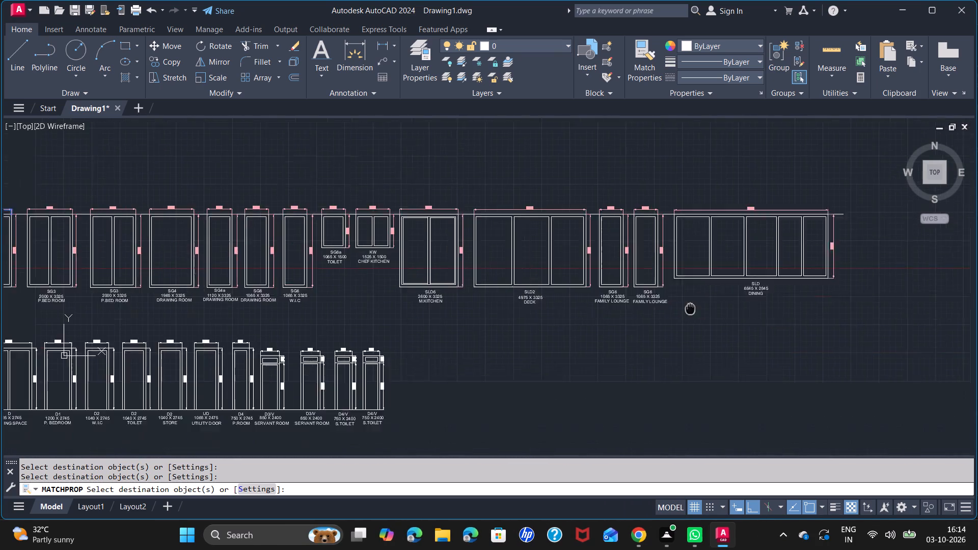
{"action": "middle_click_drag", "start_coordinate": [696, 300], "coordinate": [769, 266]}
{"action": "middle_click_drag", "start_coordinate": [402, 309], "coordinate": [693, 326]}
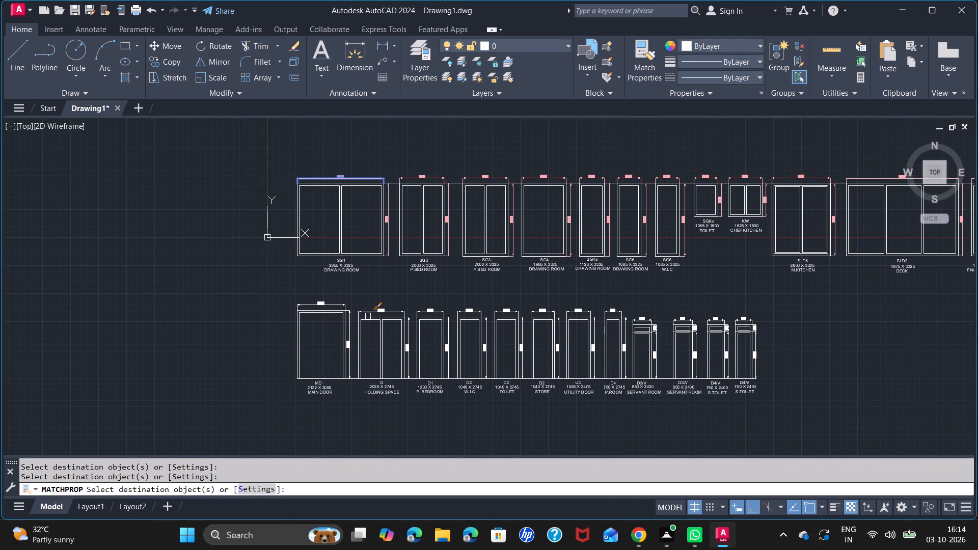
{"action": "scroll", "coordinate": [341, 296], "scroll_direction": "up", "scroll_amount": 2}
{"action": "left_click", "coordinate": [284, 316]}
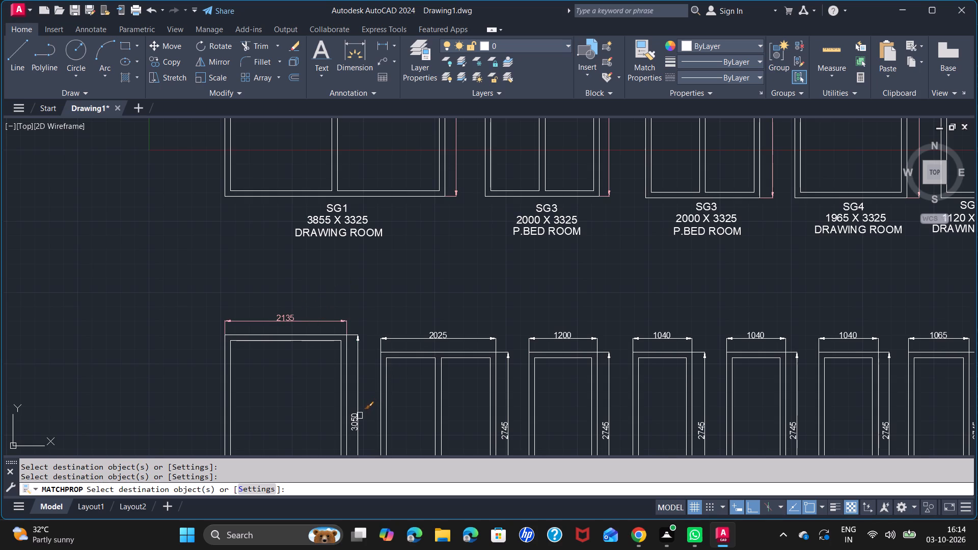
{"action": "left_click", "coordinate": [358, 418]}
{"action": "left_click", "coordinate": [444, 334]}
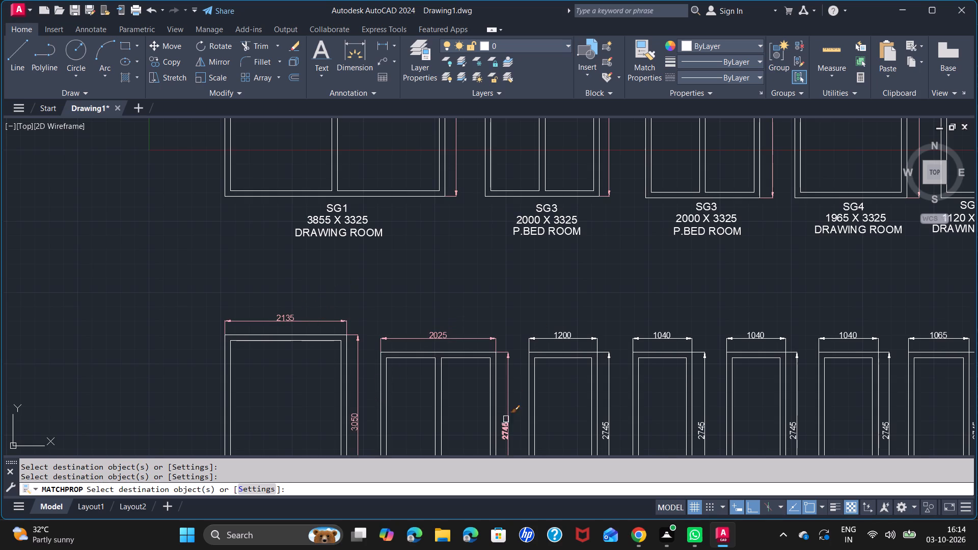
{"action": "left_click", "coordinate": [504, 426]}
{"action": "left_click", "coordinate": [567, 332]}
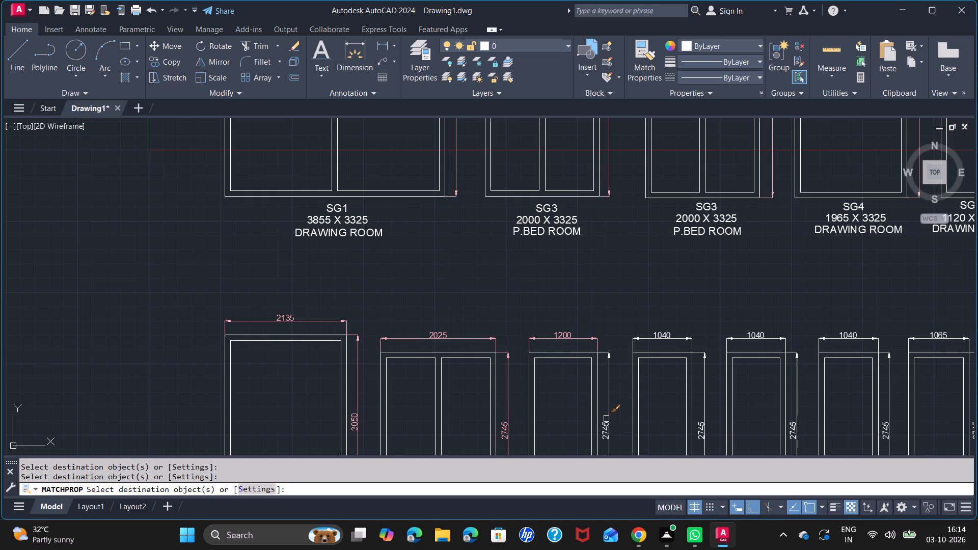
{"action": "left_click", "coordinate": [606, 426]}
Match the same properties onto the width and height dimensions of the three D2 doors, UD and D4.
{"action": "middle_click_drag", "start_coordinate": [606, 424], "coordinate": [417, 278]}
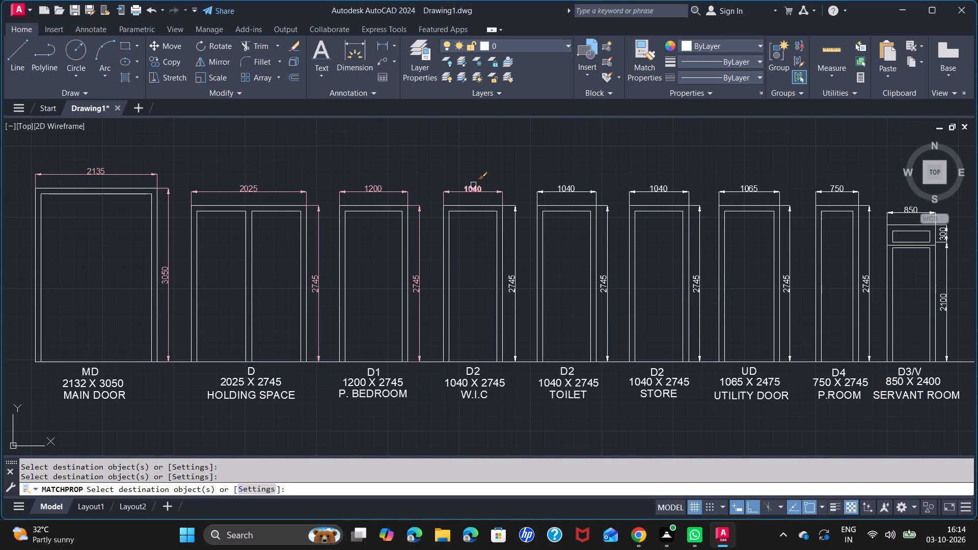
{"action": "left_click", "coordinate": [474, 185]}
{"action": "left_click", "coordinate": [514, 286]}
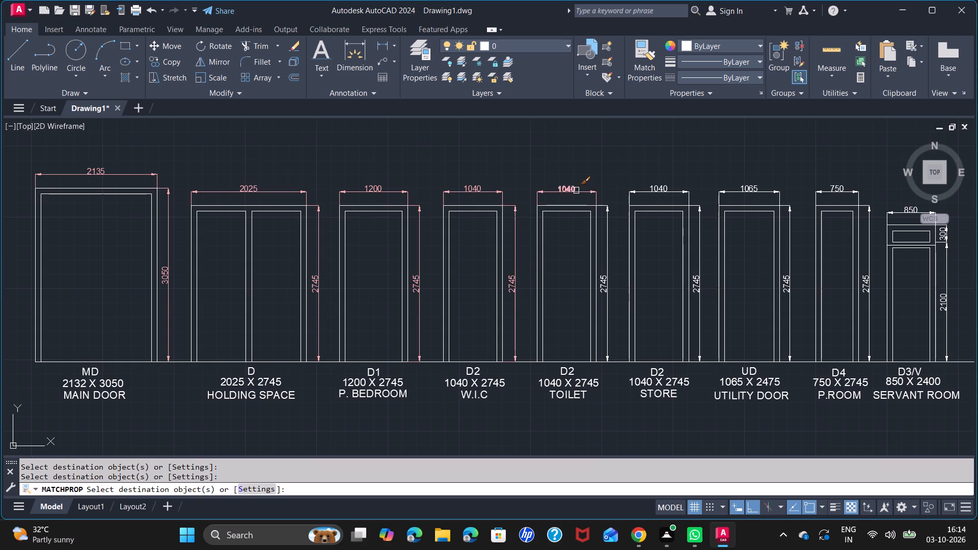
{"action": "left_click", "coordinate": [577, 189]}
{"action": "left_click", "coordinate": [604, 284]}
{"action": "left_click", "coordinate": [655, 181]}
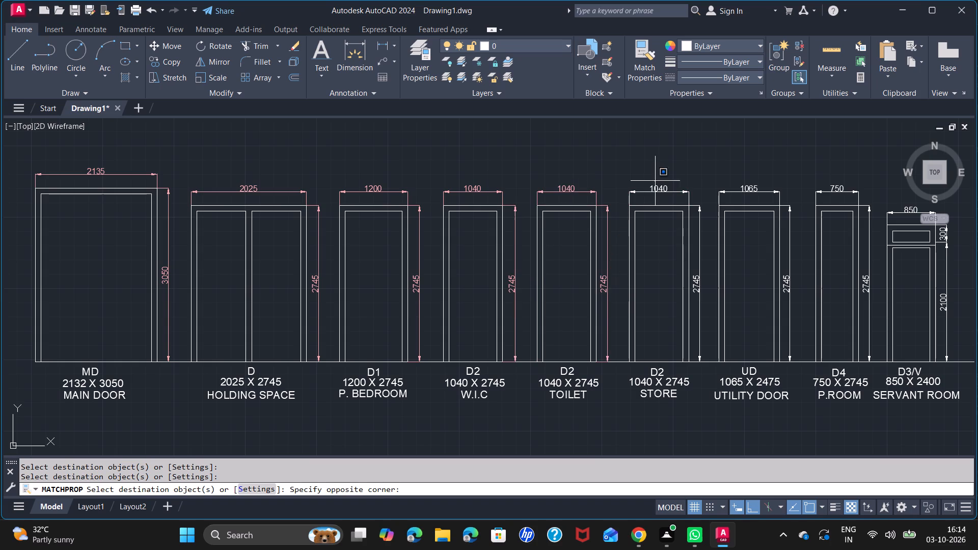
{"action": "left_click", "coordinate": [663, 190]}
{"action": "left_click", "coordinate": [685, 188]}
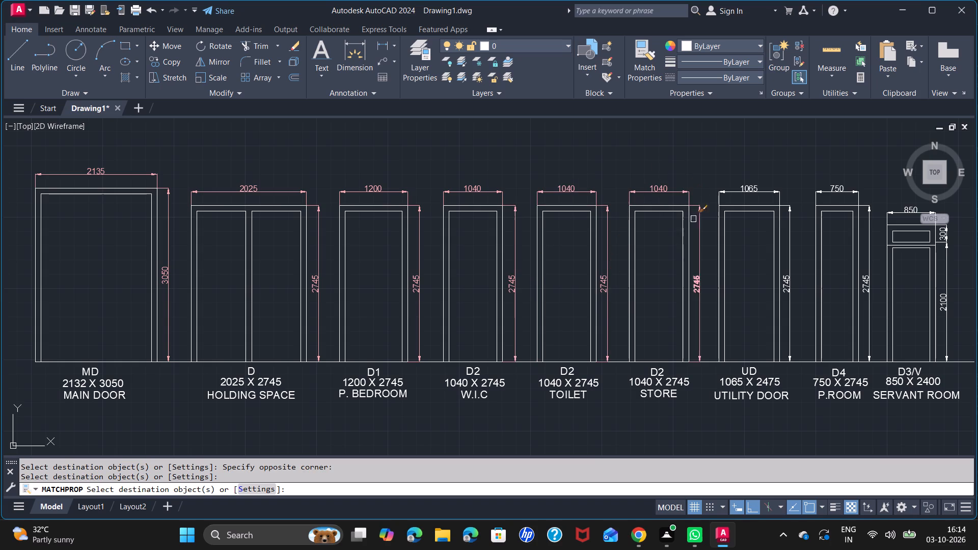
{"action": "left_click", "coordinate": [698, 280]}
{"action": "left_click", "coordinate": [752, 190]}
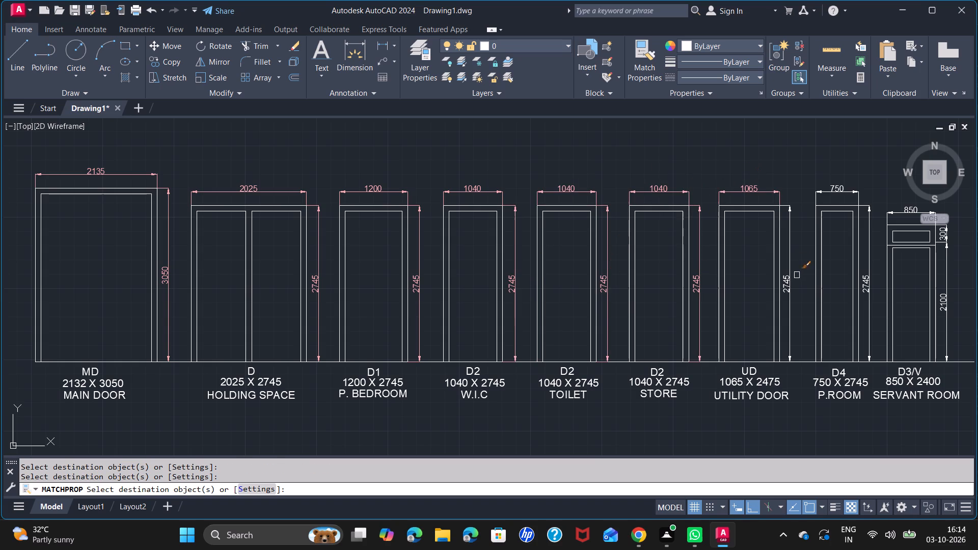
{"action": "left_click", "coordinate": [788, 284]}
{"action": "left_click", "coordinate": [834, 187]}
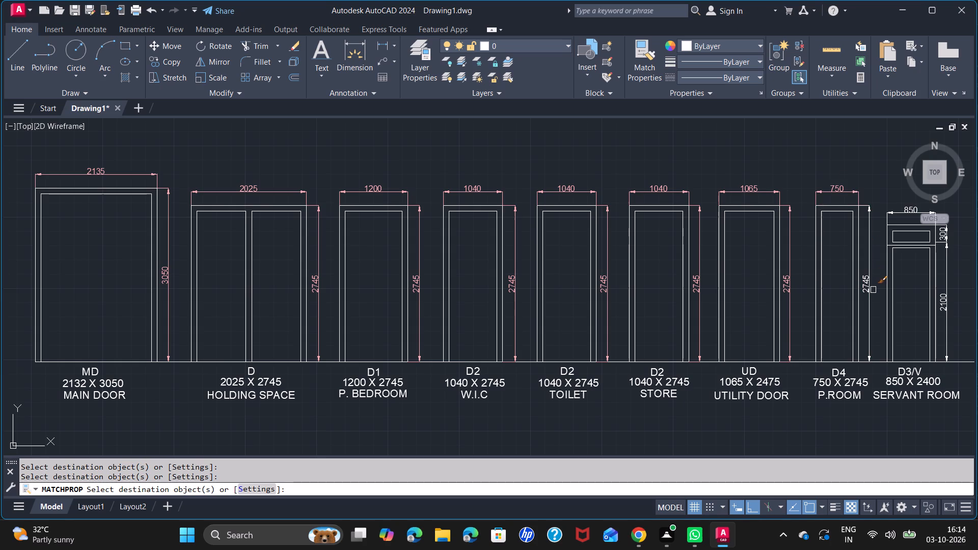
{"action": "left_click", "coordinate": [870, 285]}
Match the same properties onto the width, 300 and 2100 dimensions of both D3/V SERVANT ROOM elevations.
{"action": "middle_click_drag", "start_coordinate": [870, 285], "coordinate": [609, 278]}
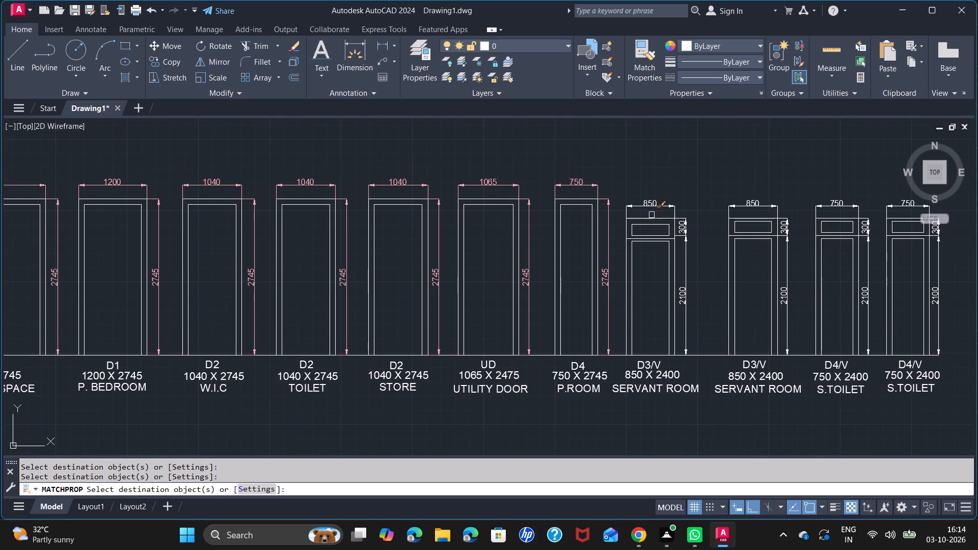
{"action": "left_click", "coordinate": [650, 200]}
{"action": "left_click", "coordinate": [684, 232]}
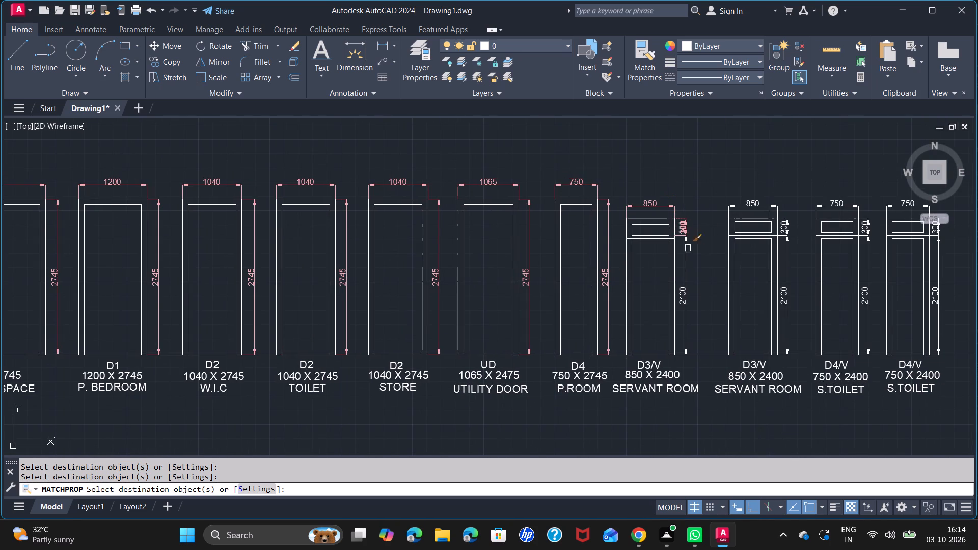
{"action": "left_click", "coordinate": [686, 295]}
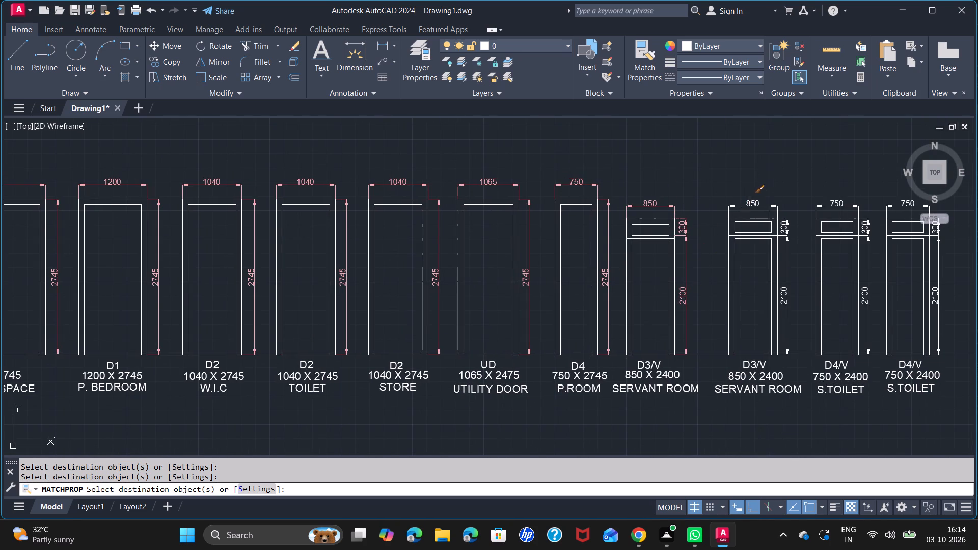
{"action": "left_click", "coordinate": [753, 206]}
{"action": "left_click", "coordinate": [788, 225]}
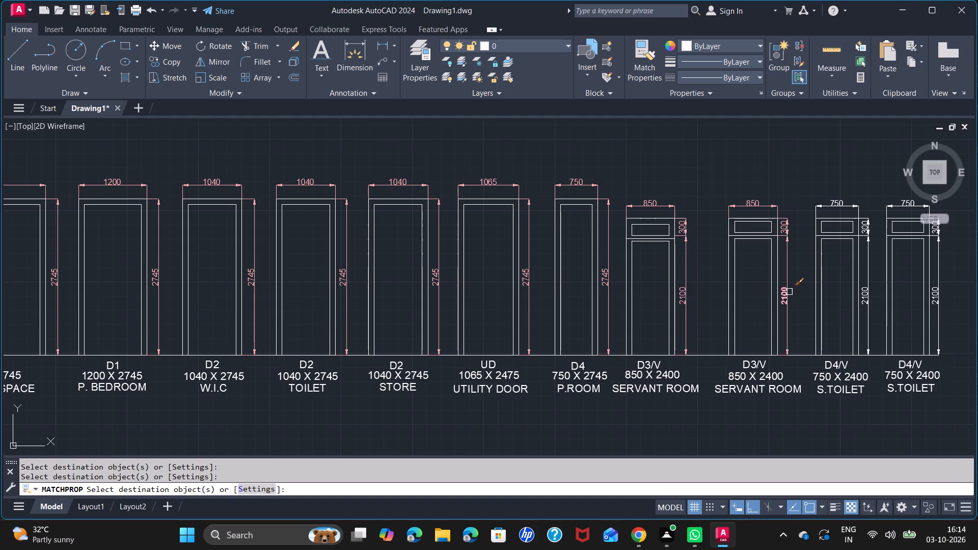
{"action": "left_click", "coordinate": [790, 292]}
Match the same properties onto the width, 300 and 2100 dimensions of both D4/V S.TOILET elevations and end the matching.
{"action": "left_click", "coordinate": [841, 198]}
{"action": "left_click", "coordinate": [865, 228]}
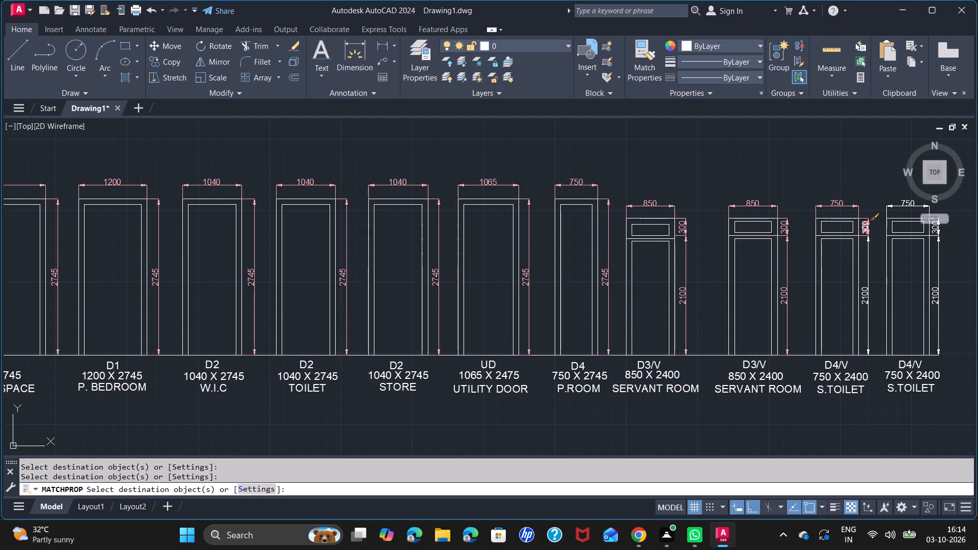
{"action": "left_click", "coordinate": [861, 296]}
{"action": "middle_click_drag", "start_coordinate": [870, 296], "coordinate": [705, 283]}
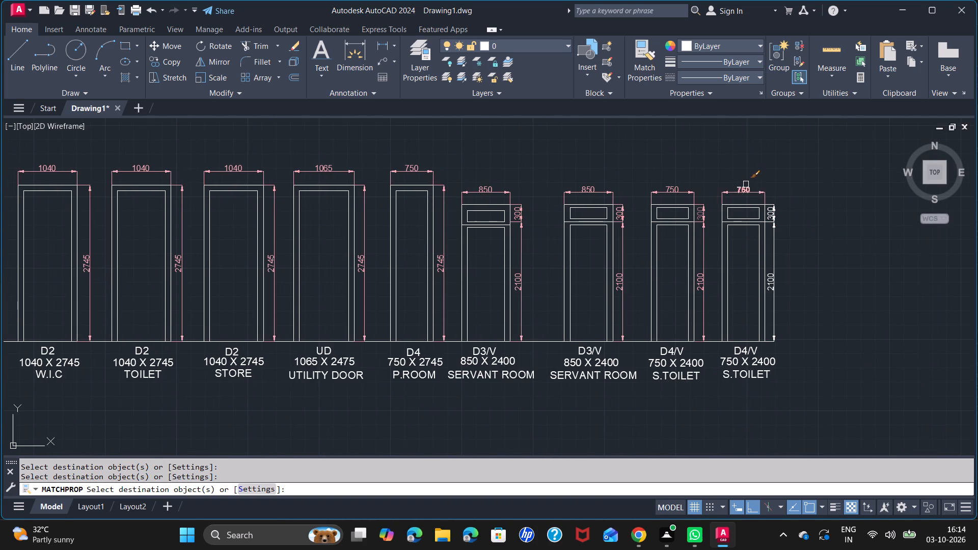
{"action": "left_click", "coordinate": [749, 188]}
{"action": "left_click", "coordinate": [778, 211]}
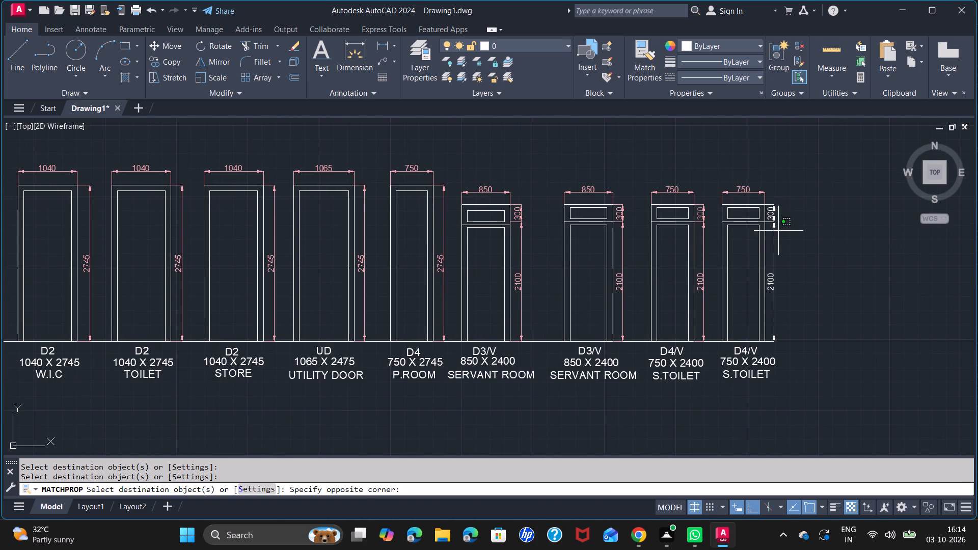
{"action": "left_click", "coordinate": [770, 209]}
{"action": "left_click", "coordinate": [776, 279]}
{"action": "scroll", "coordinate": [808, 303], "scroll_direction": "down", "scroll_amount": 1}
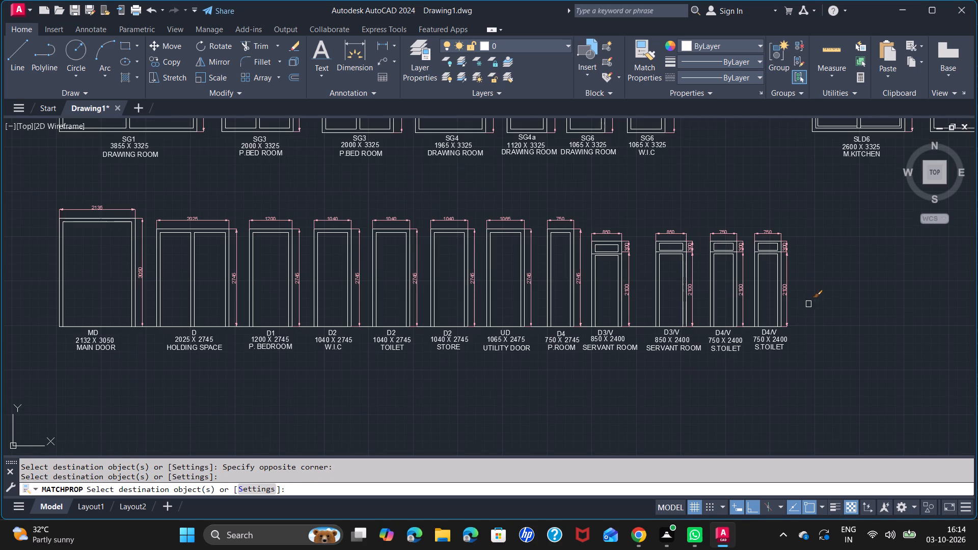
{"action": "middle_click_drag", "start_coordinate": [446, 244], "coordinate": [558, 358]}
{"action": "key", "text": "space"}
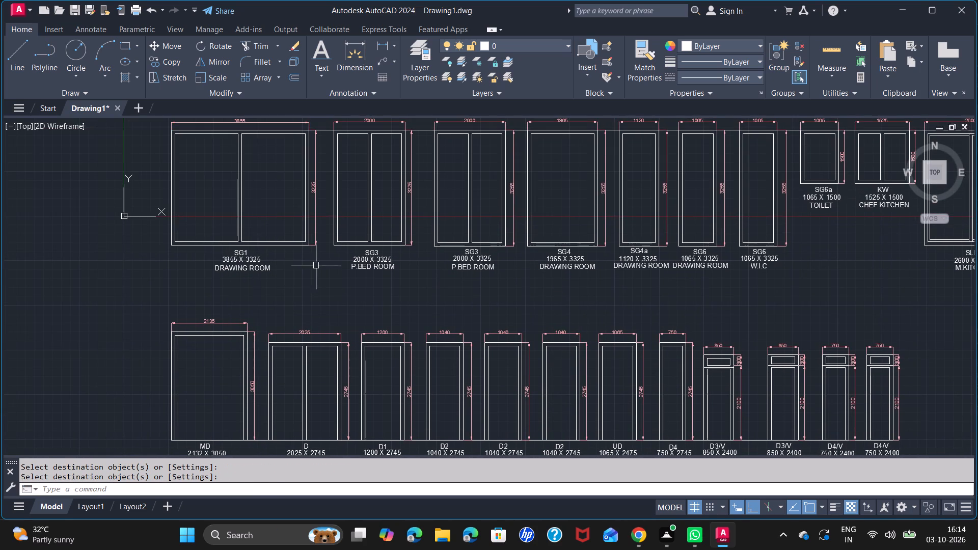
Set the colour of SG1's three label lines, from the tag to DRAWING ROOM, to 152,152,204.
{"action": "middle_click_drag", "start_coordinate": [338, 222], "coordinate": [339, 256]}
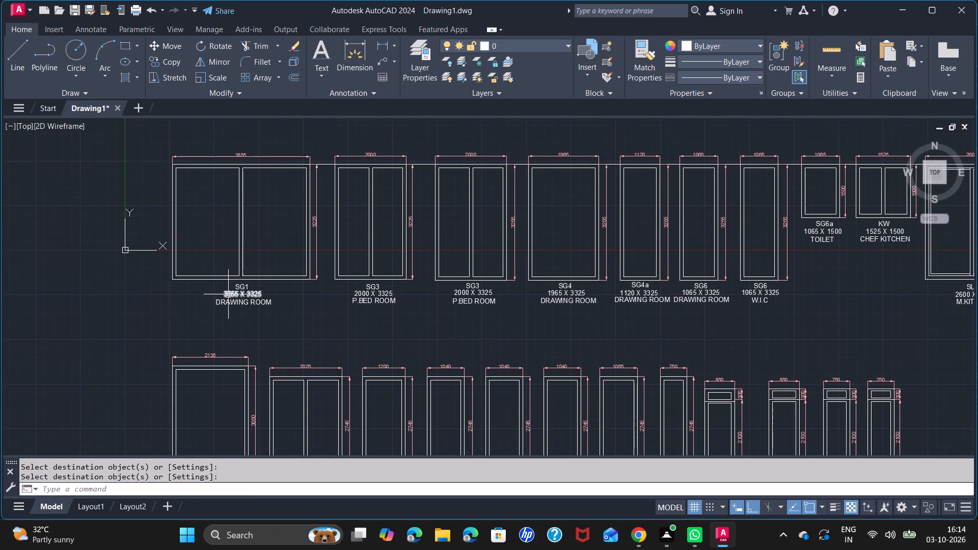
{"action": "scroll", "coordinate": [232, 288], "scroll_direction": "up", "scroll_amount": 2}
{"action": "left_click", "coordinate": [196, 277]}
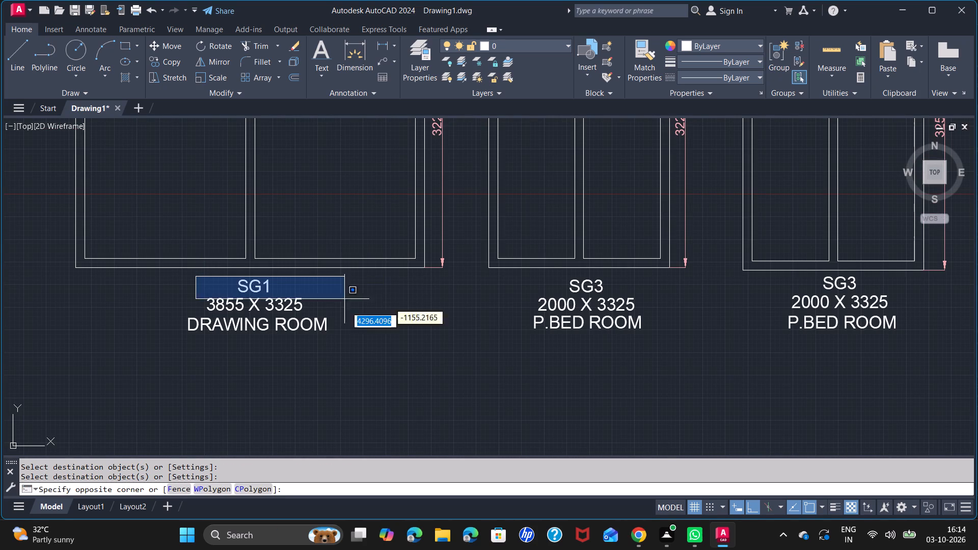
{"action": "left_click", "coordinate": [370, 352]}
{"action": "left_click", "coordinate": [167, 280]}
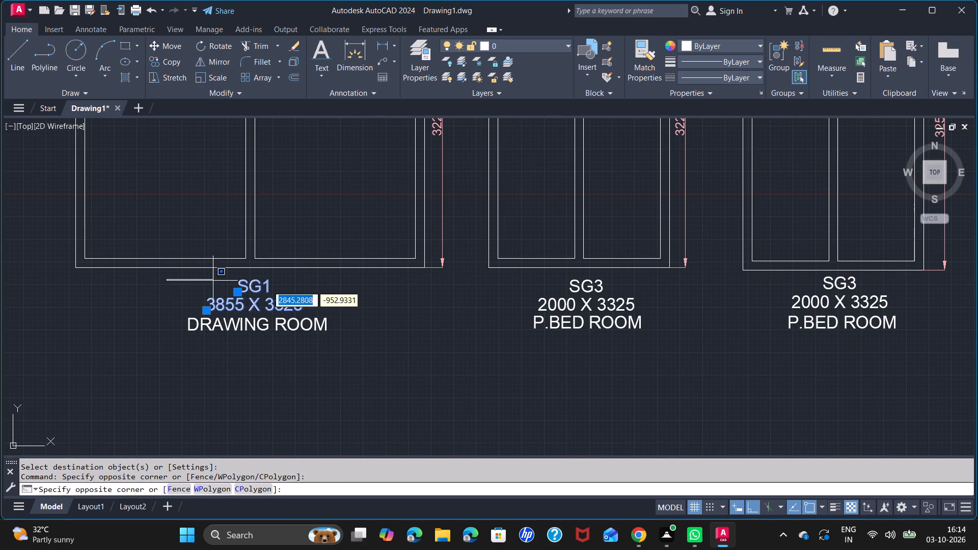
{"action": "left_click", "coordinate": [361, 365]}
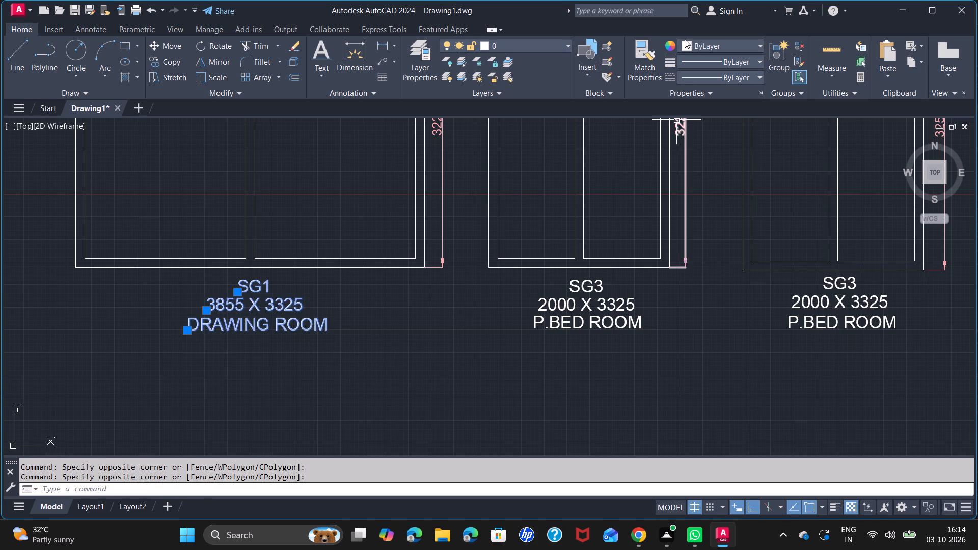
{"action": "left_click", "coordinate": [685, 47]}
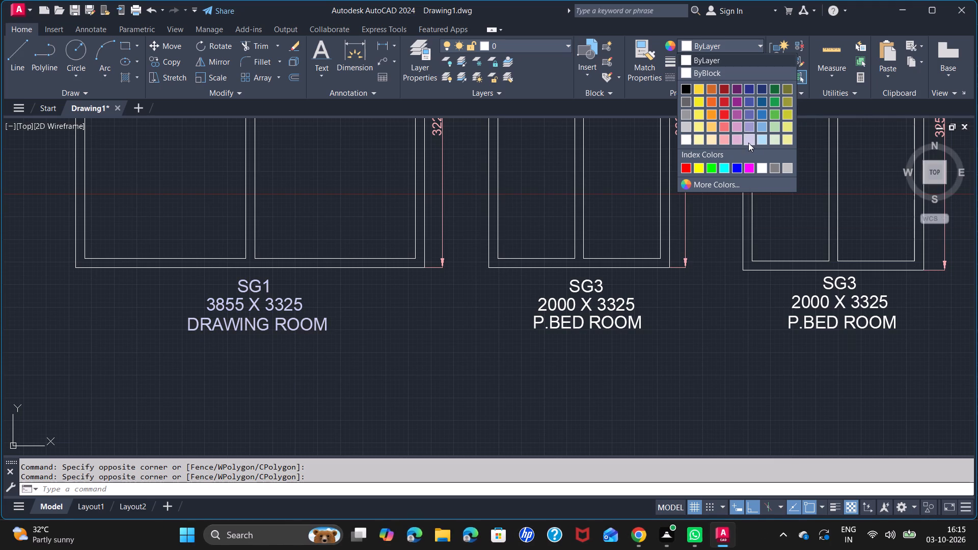
{"action": "left_click", "coordinate": [749, 123]}
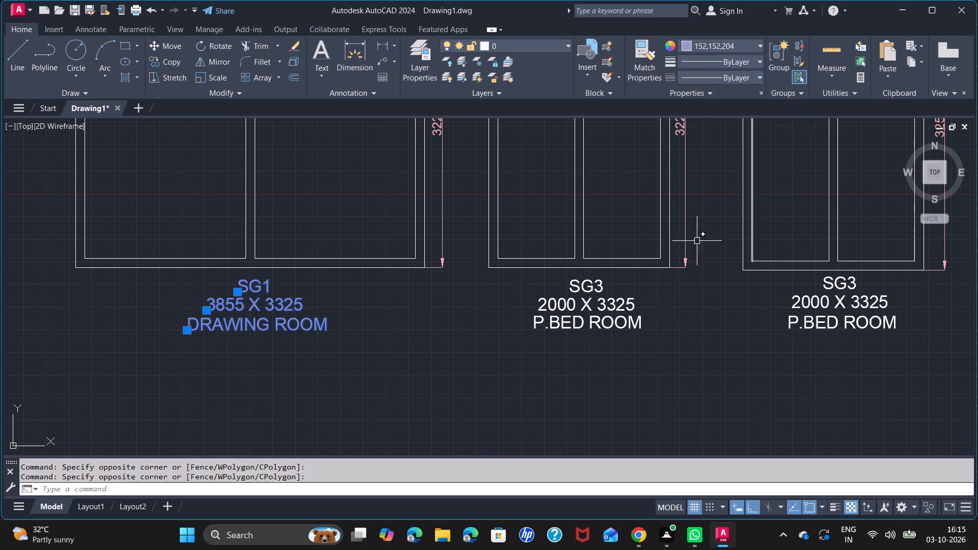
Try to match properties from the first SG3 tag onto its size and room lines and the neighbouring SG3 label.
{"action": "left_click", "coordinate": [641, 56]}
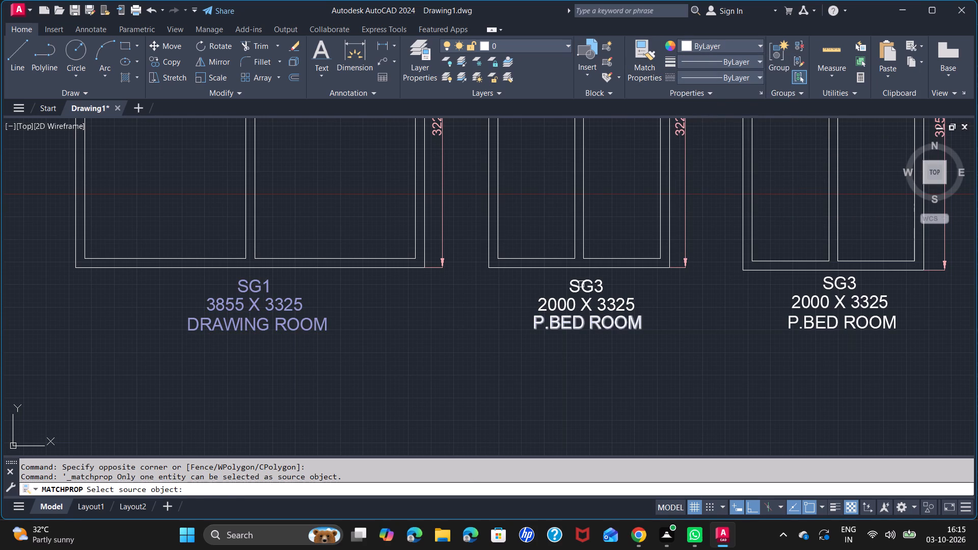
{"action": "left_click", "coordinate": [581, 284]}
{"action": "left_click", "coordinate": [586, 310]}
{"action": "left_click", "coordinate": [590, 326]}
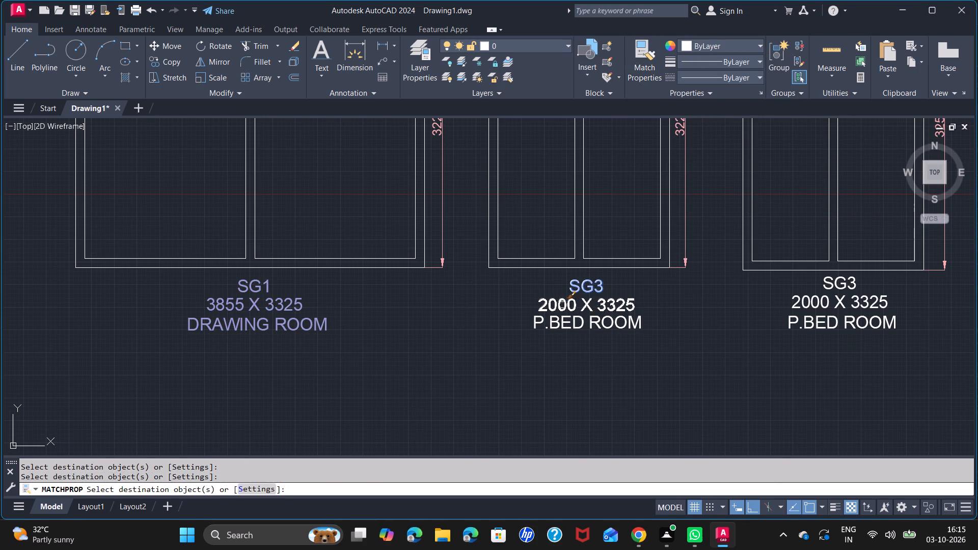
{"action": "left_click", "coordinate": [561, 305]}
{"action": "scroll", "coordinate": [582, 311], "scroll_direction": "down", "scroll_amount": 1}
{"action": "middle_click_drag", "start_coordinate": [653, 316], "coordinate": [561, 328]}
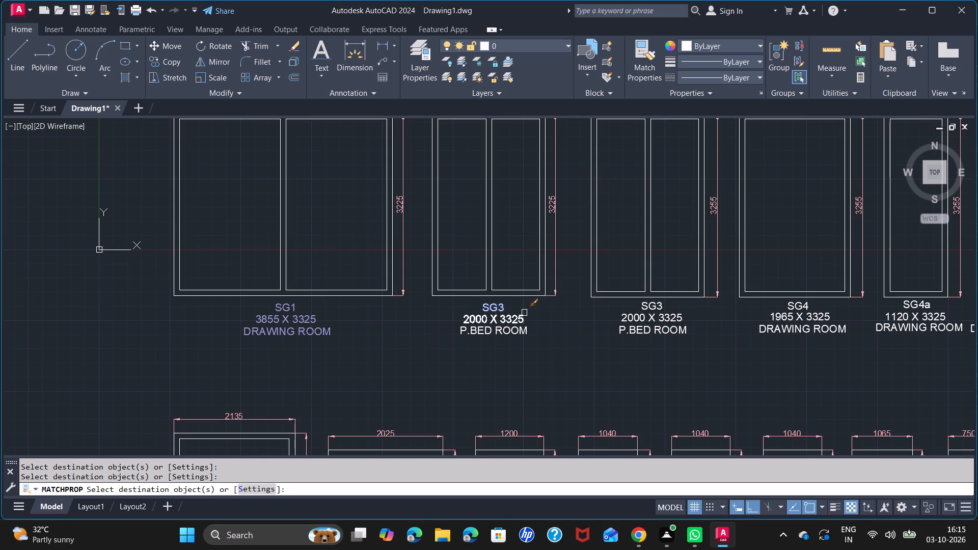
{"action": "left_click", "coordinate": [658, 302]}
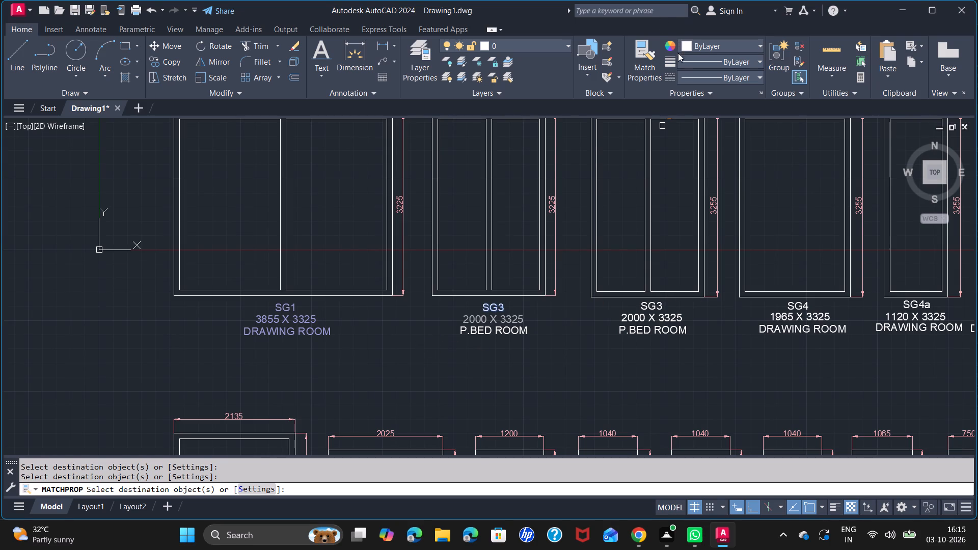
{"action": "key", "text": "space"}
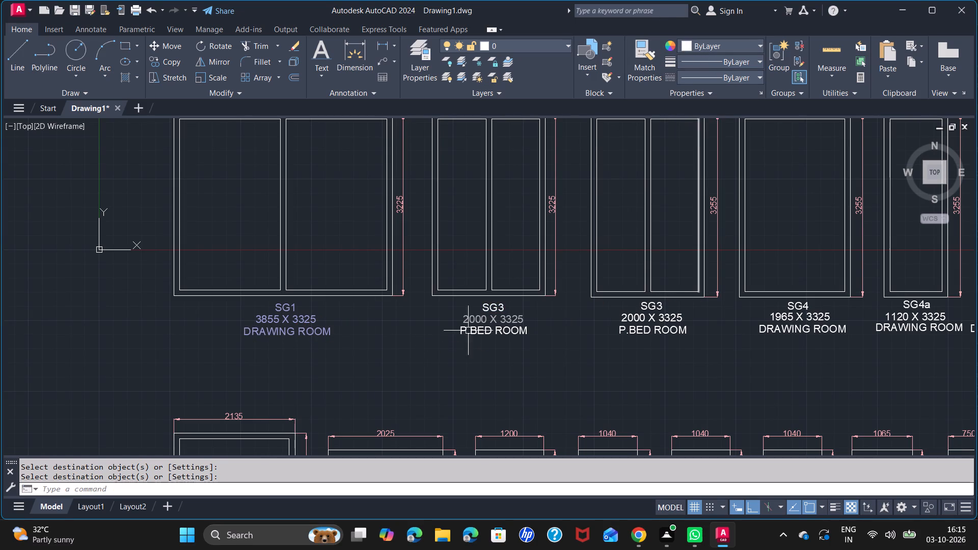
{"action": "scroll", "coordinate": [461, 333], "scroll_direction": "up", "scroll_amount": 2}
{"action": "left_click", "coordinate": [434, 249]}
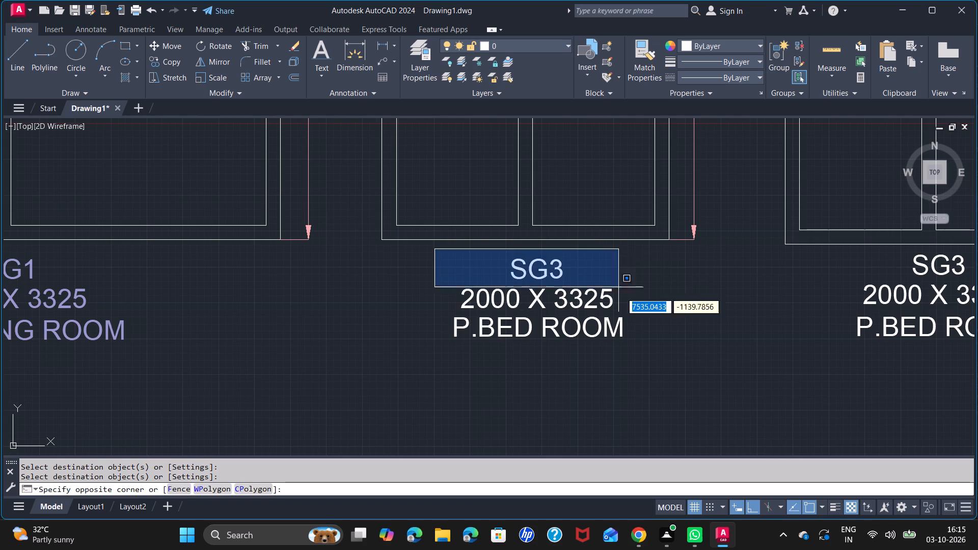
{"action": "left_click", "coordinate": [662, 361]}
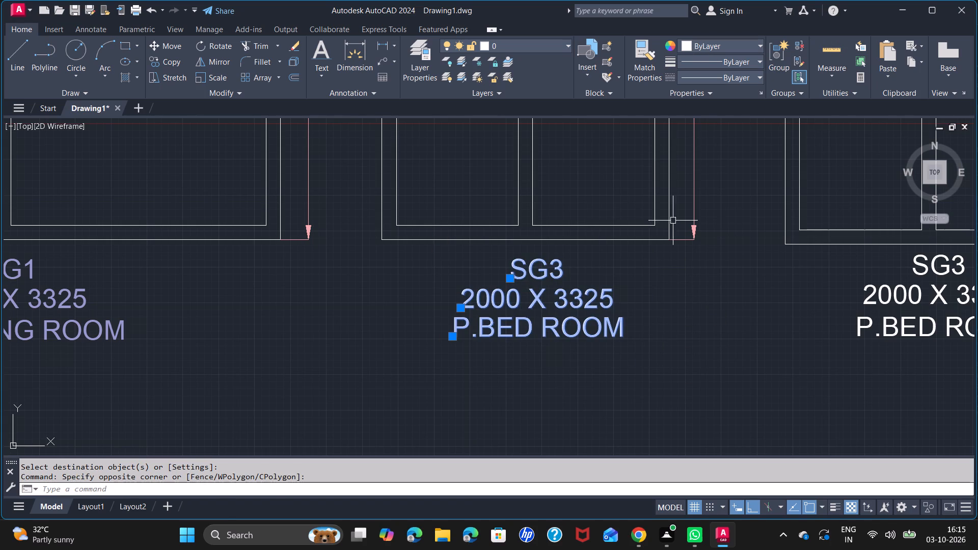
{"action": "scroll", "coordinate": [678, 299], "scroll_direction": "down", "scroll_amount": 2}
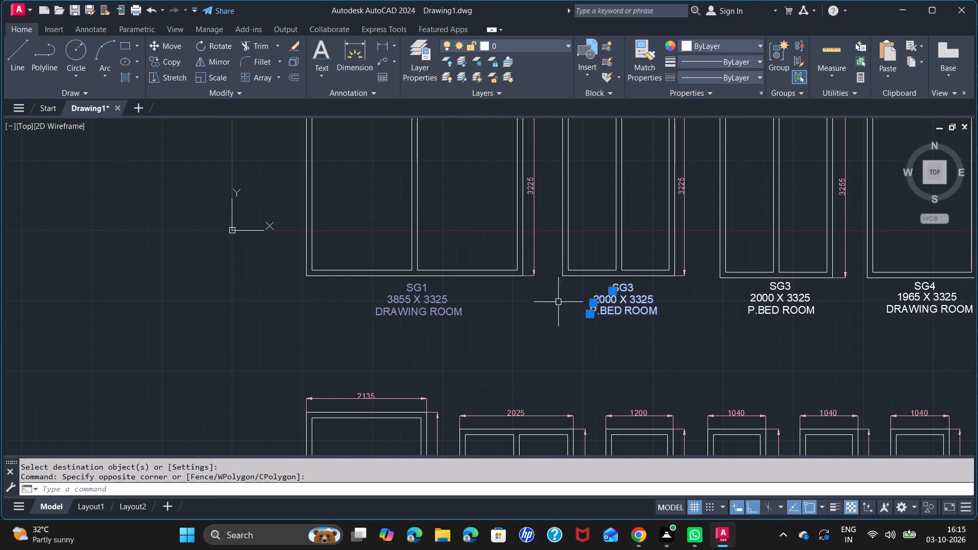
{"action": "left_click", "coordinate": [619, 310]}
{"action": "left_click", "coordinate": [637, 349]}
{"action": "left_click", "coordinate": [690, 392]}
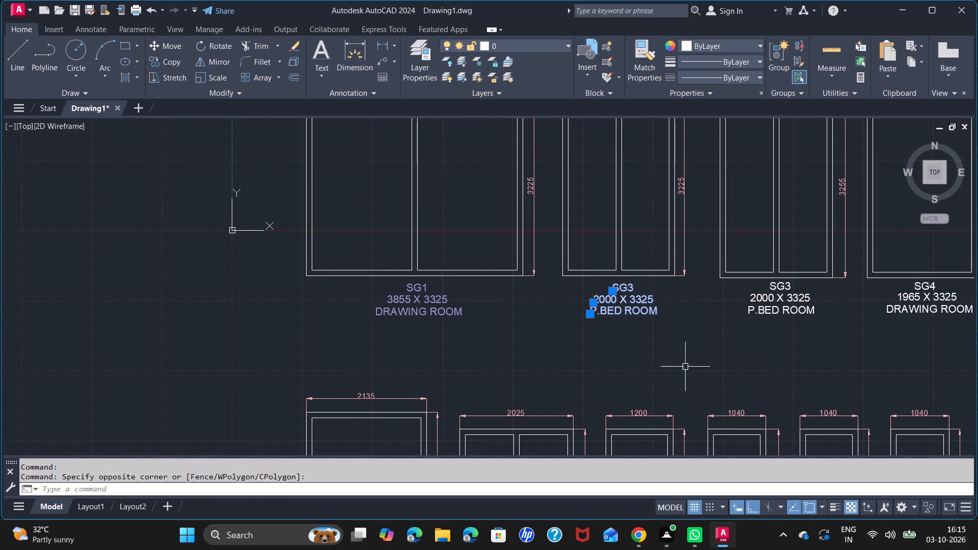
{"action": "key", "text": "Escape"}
Set the colour of the first SG3 tag to 152,152,204.
{"action": "left_click", "coordinate": [627, 284]}
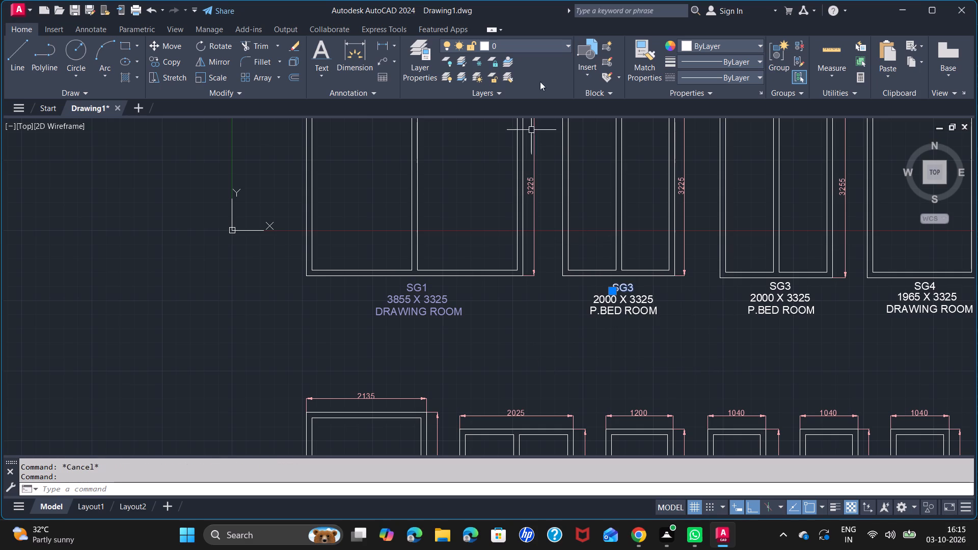
{"action": "left_click", "coordinate": [687, 47]}
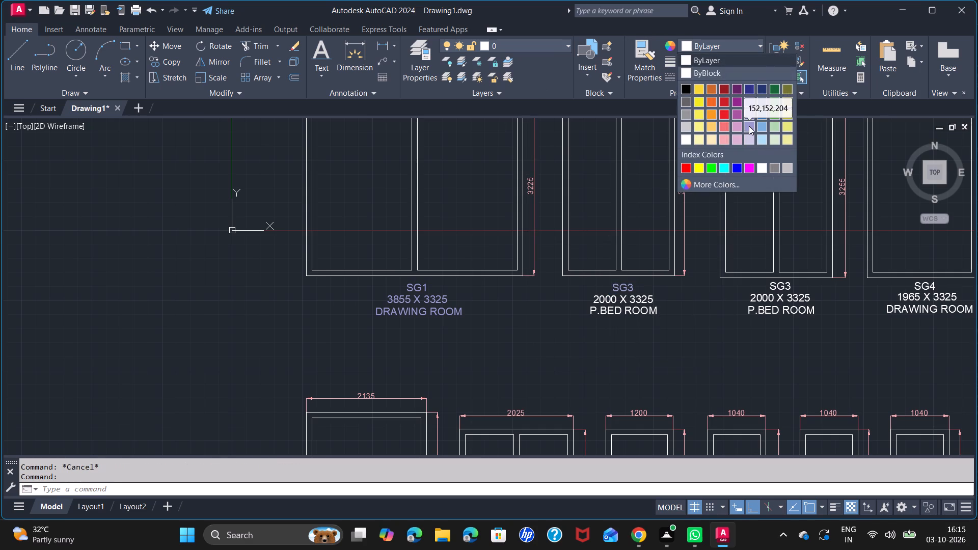
{"action": "left_click", "coordinate": [749, 126]}
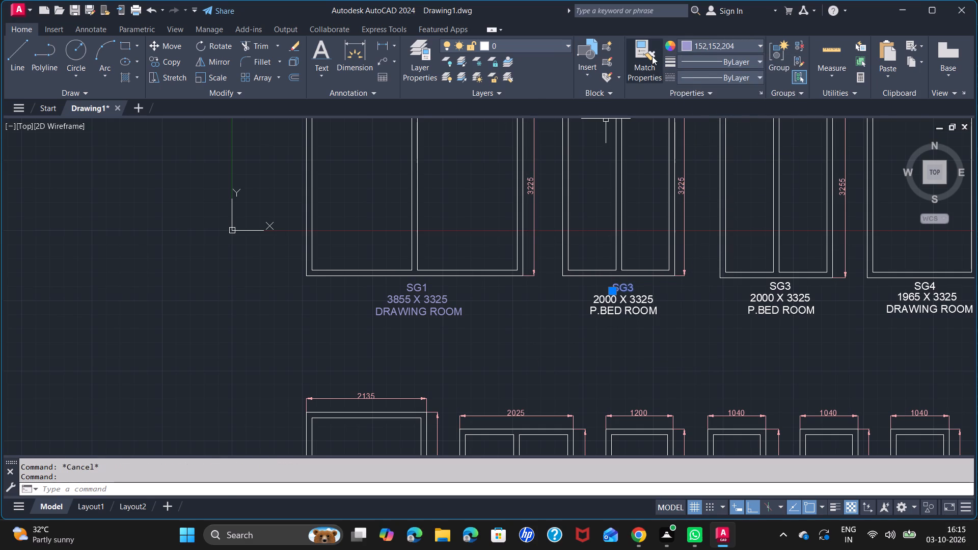
Match properties from the first SG3 tag onto its size and P.BED ROOM lines and the neighbouring SG3 label's three lines.
{"action": "left_click", "coordinate": [635, 40]}
{"action": "left_click", "coordinate": [646, 297]}
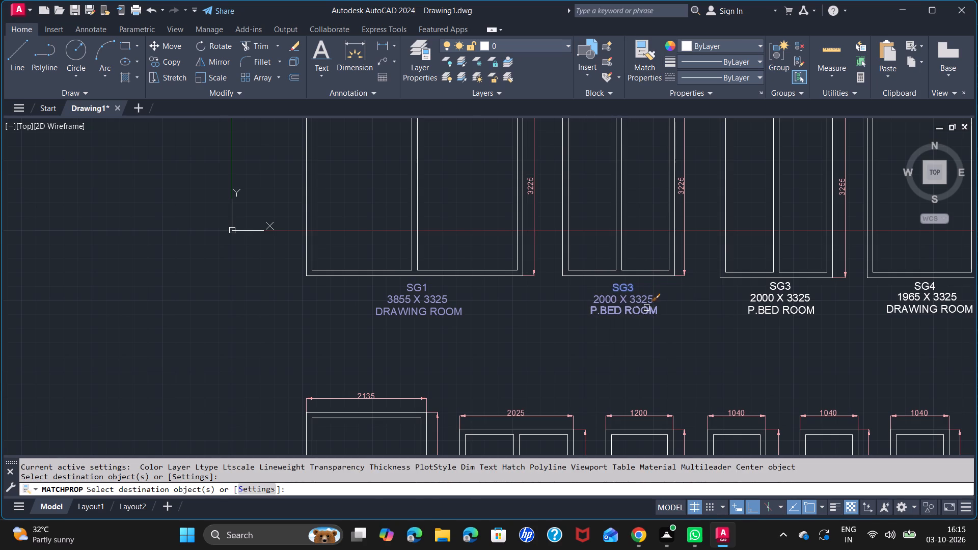
{"action": "left_click", "coordinate": [646, 308]}
{"action": "left_click", "coordinate": [780, 285]}
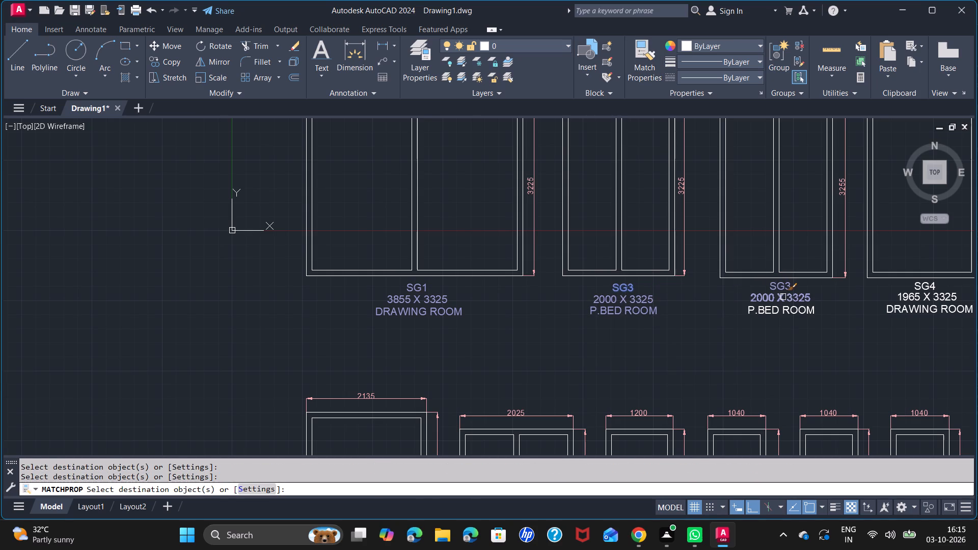
{"action": "left_click", "coordinate": [784, 299]}
{"action": "left_click", "coordinate": [785, 312]}
Match the same lavender properties onto the three label lines of SG4 and of SG4a, both DRAWING ROOM.
{"action": "middle_click_drag", "start_coordinate": [831, 336], "coordinate": [681, 324]}
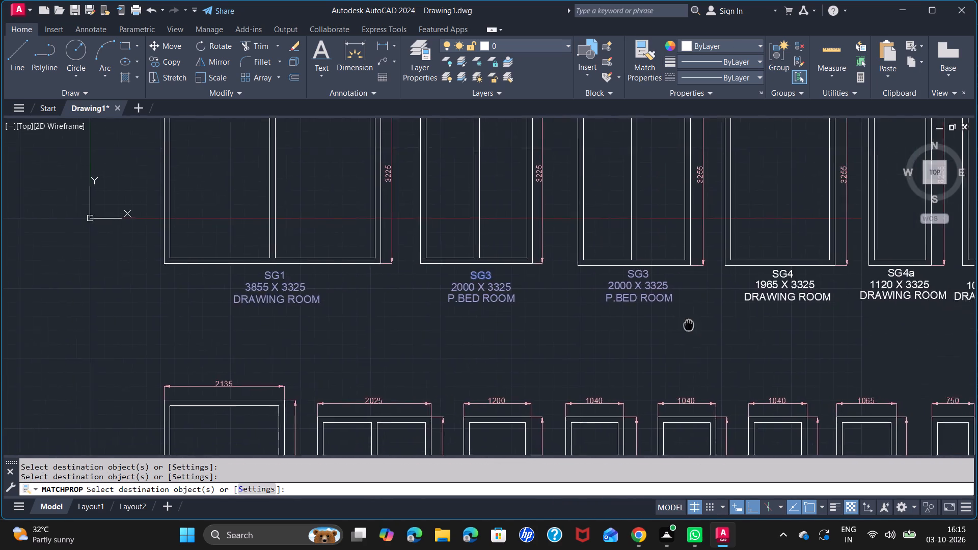
{"action": "middle_click_drag", "start_coordinate": [681, 324], "coordinate": [402, 402]}
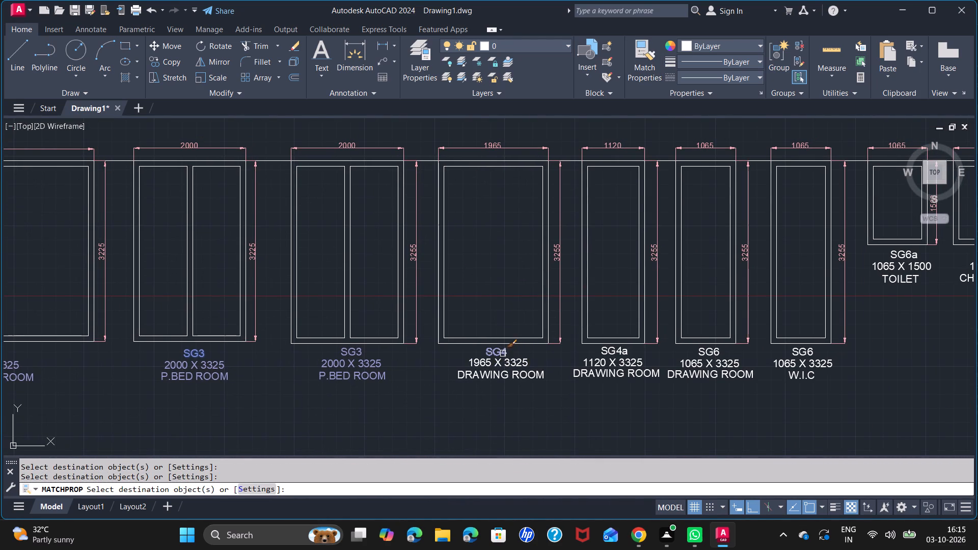
{"action": "left_click", "coordinate": [503, 353]}
{"action": "left_click", "coordinate": [503, 362]}
{"action": "left_click", "coordinate": [507, 374]}
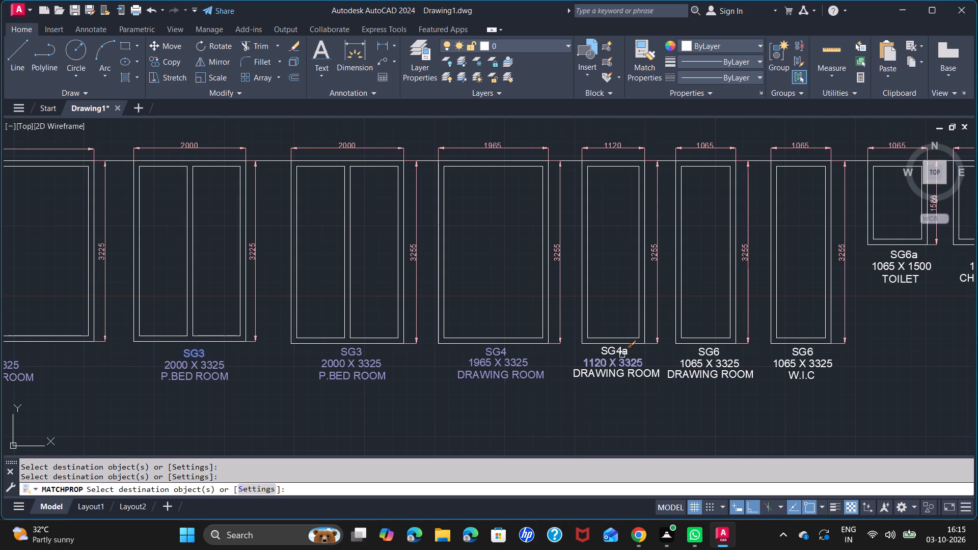
{"action": "left_click", "coordinate": [621, 353]}
{"action": "left_click", "coordinate": [626, 365]}
{"action": "left_click", "coordinate": [626, 370]}
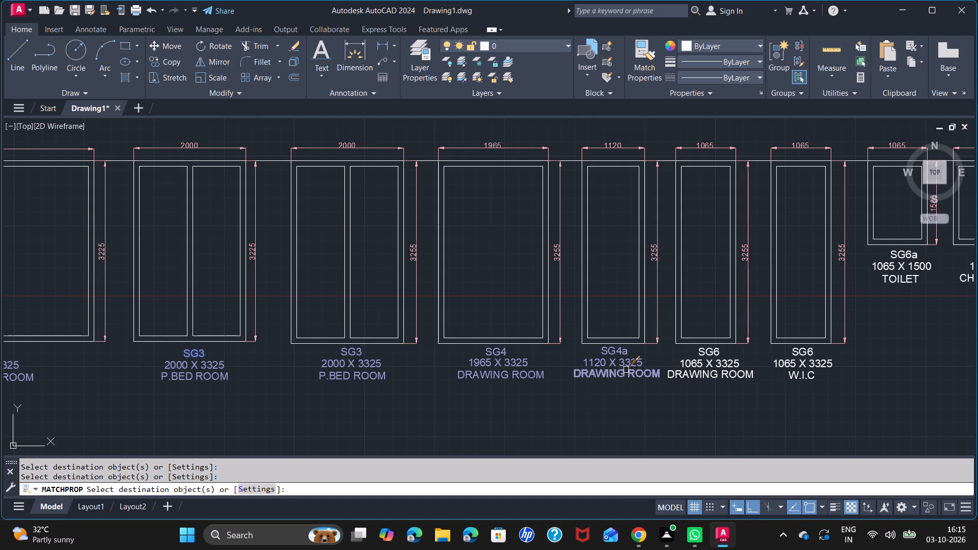
Match the same properties onto the three label lines of SG6 DRAWING ROOM and of SG6 W.I.C.
{"action": "left_click", "coordinate": [714, 351]}
{"action": "left_click", "coordinate": [720, 360]}
{"action": "left_click", "coordinate": [722, 369]}
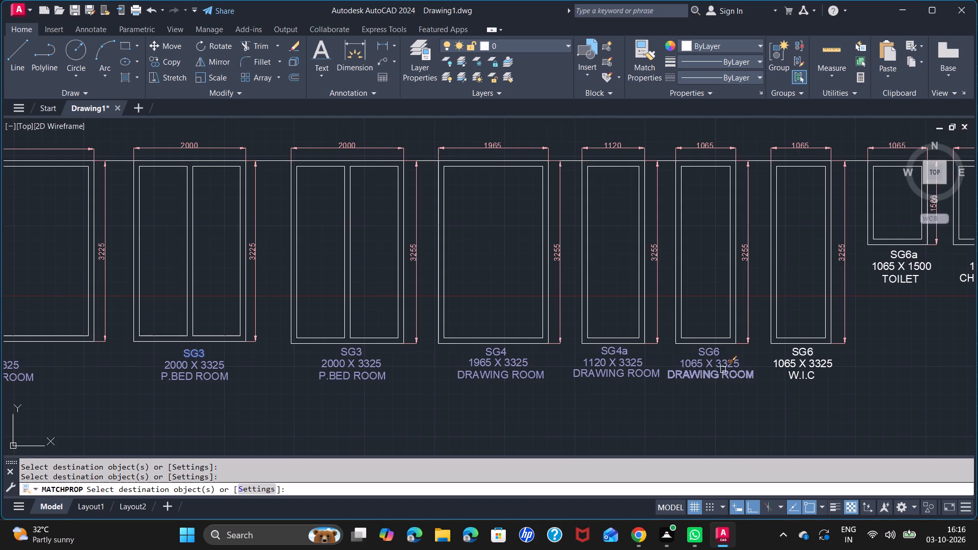
{"action": "left_click", "coordinate": [814, 351]}
{"action": "left_click", "coordinate": [813, 364]}
{"action": "left_click", "coordinate": [808, 374]}
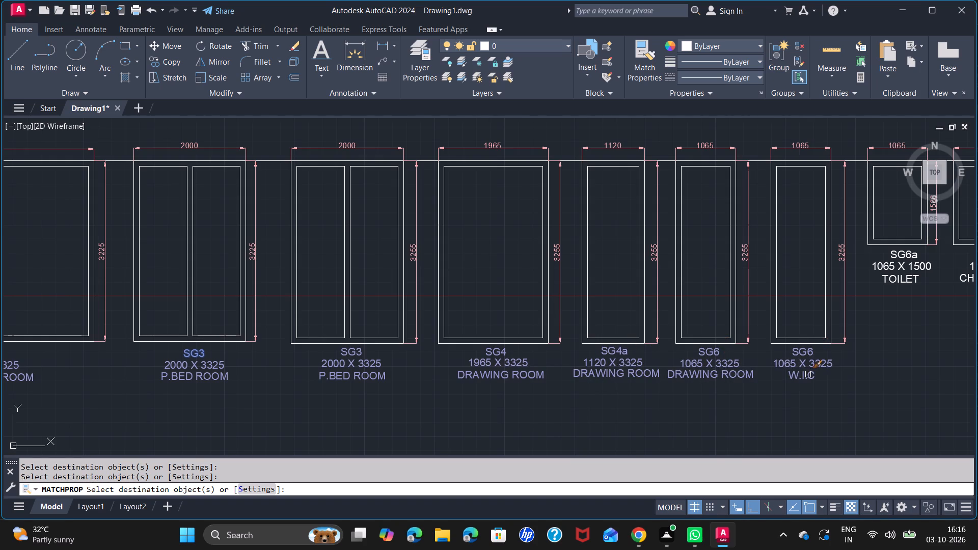
Match the same properties onto the three label lines of SG6a TOILET and of KW CHEF KITCHEN.
{"action": "middle_click_drag", "start_coordinate": [853, 382], "coordinate": [550, 413]}
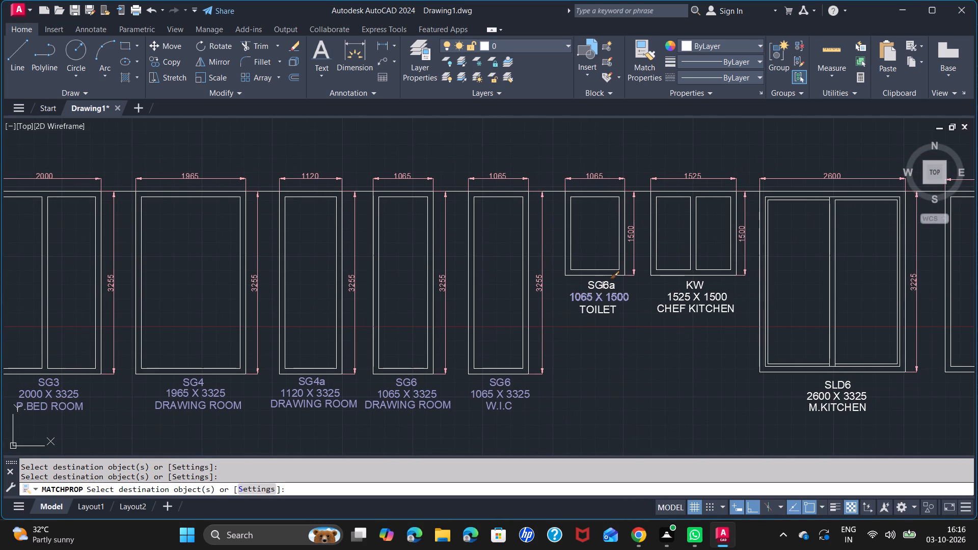
{"action": "left_click", "coordinate": [608, 287]}
{"action": "left_click", "coordinate": [622, 297]}
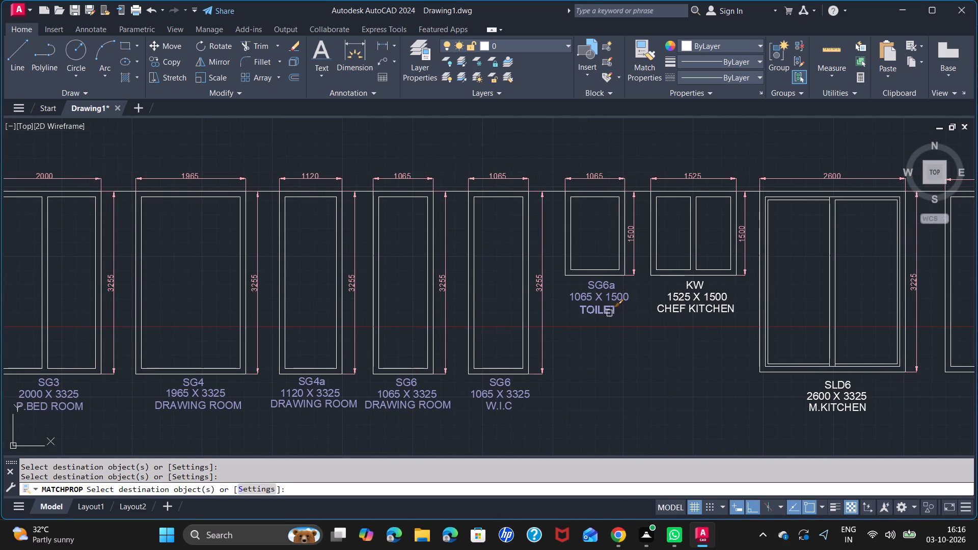
{"action": "left_click", "coordinate": [609, 313]}
{"action": "left_click", "coordinate": [687, 287]}
{"action": "left_click", "coordinate": [685, 297]}
{"action": "left_click", "coordinate": [677, 309]}
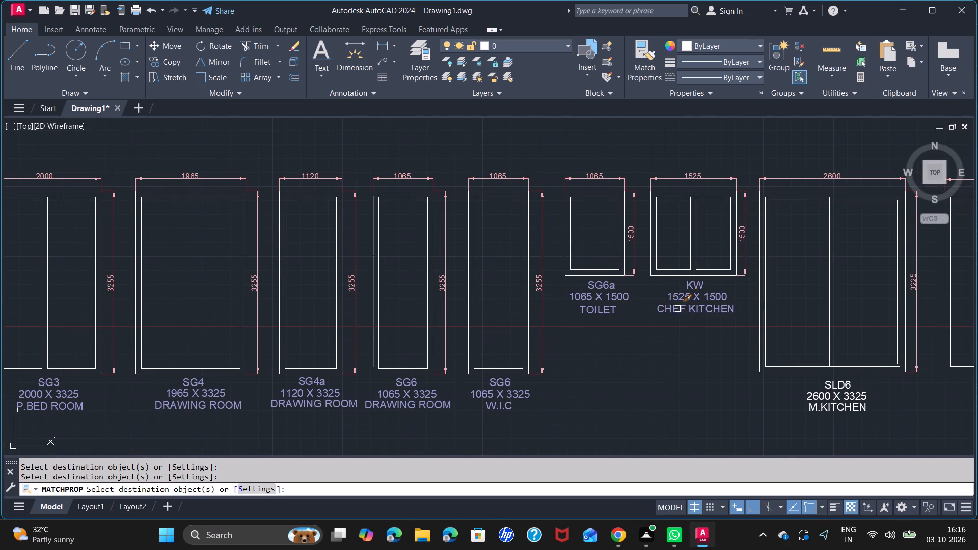
Match the same properties onto the three label lines of SLD6 M.KITCHEN and of SLD2 DECK.
{"action": "middle_click_drag", "start_coordinate": [726, 347], "coordinate": [304, 310]}
{"action": "left_click", "coordinate": [414, 347]}
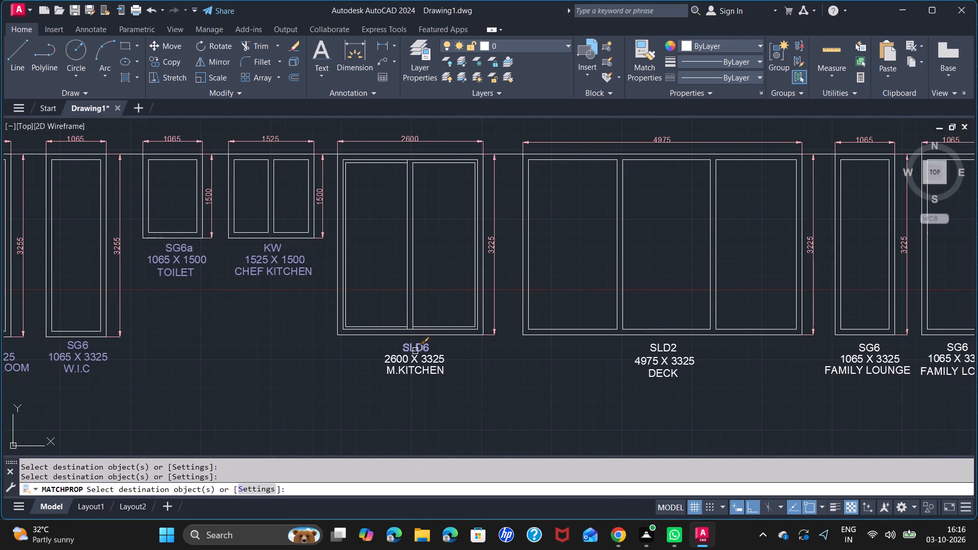
{"action": "left_click", "coordinate": [419, 361]}
{"action": "left_click", "coordinate": [419, 372]}
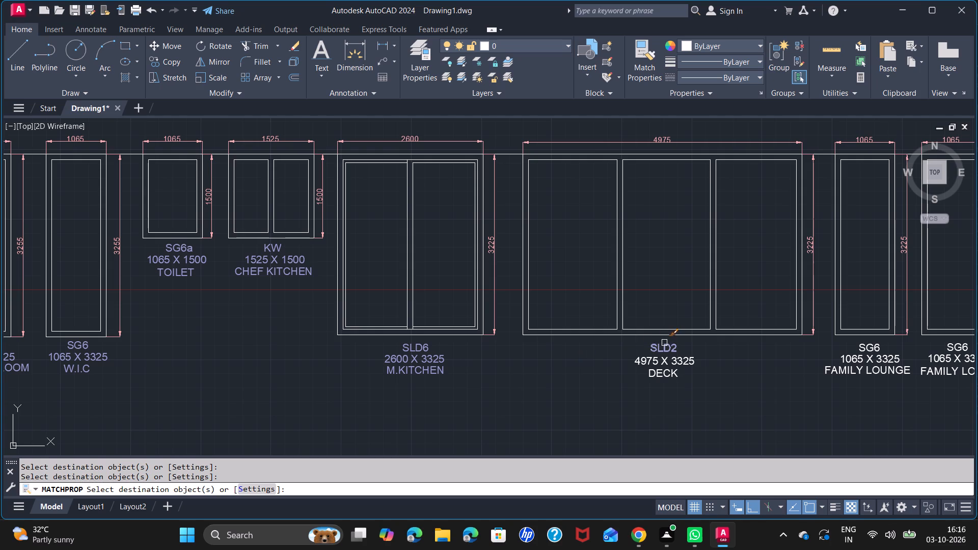
{"action": "left_click", "coordinate": [665, 345]}
{"action": "left_click", "coordinate": [668, 362]}
{"action": "left_click", "coordinate": [665, 374]}
Match the same properties onto all three label lines of both SG6 FAMILY LOUNGE elevations.
{"action": "middle_click_drag", "start_coordinate": [748, 376], "coordinate": [572, 377]}
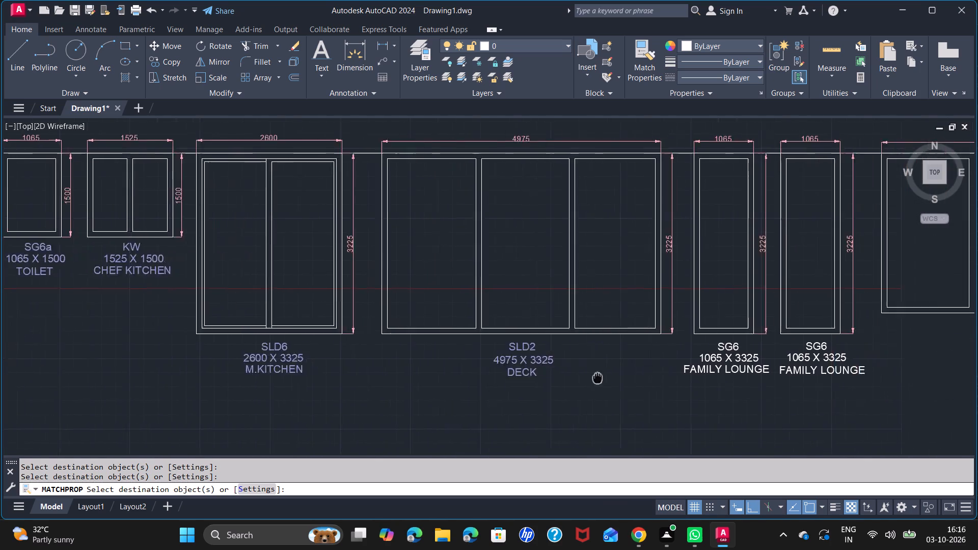
{"action": "middle_click_drag", "start_coordinate": [572, 377], "coordinate": [448, 384]}
{"action": "left_click", "coordinate": [576, 354]}
{"action": "left_click", "coordinate": [580, 364]}
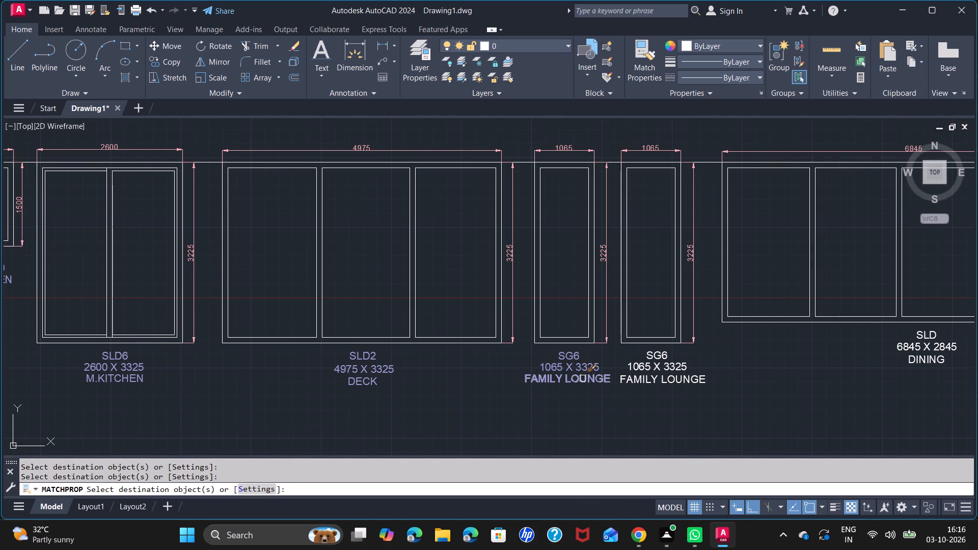
{"action": "left_click", "coordinate": [582, 378]}
{"action": "left_click", "coordinate": [661, 352]}
{"action": "left_click", "coordinate": [665, 367]}
{"action": "left_click", "coordinate": [672, 376]}
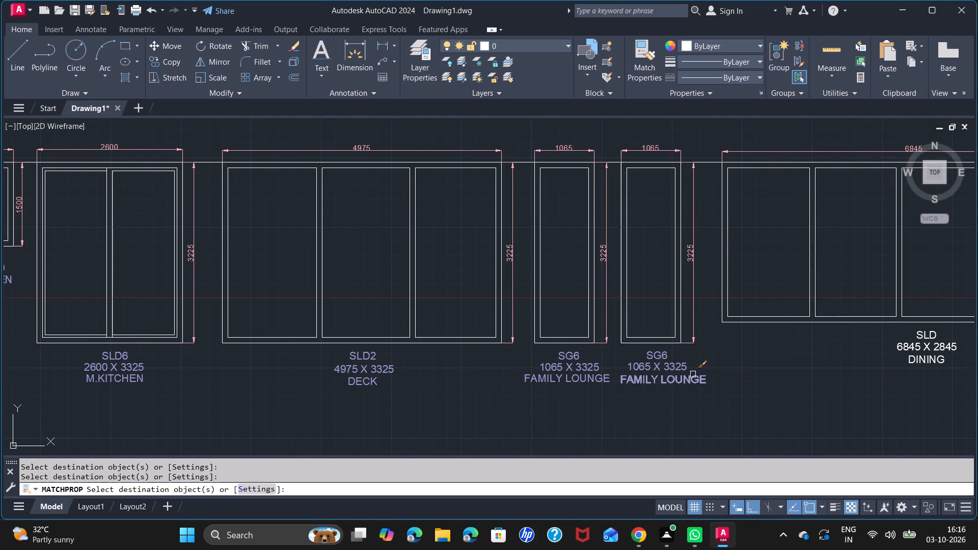
Match the same properties onto the tag, size and room lines of the SLD DINING label.
{"action": "middle_click_drag", "start_coordinate": [778, 361], "coordinate": [346, 369]}
{"action": "left_click", "coordinate": [500, 341]}
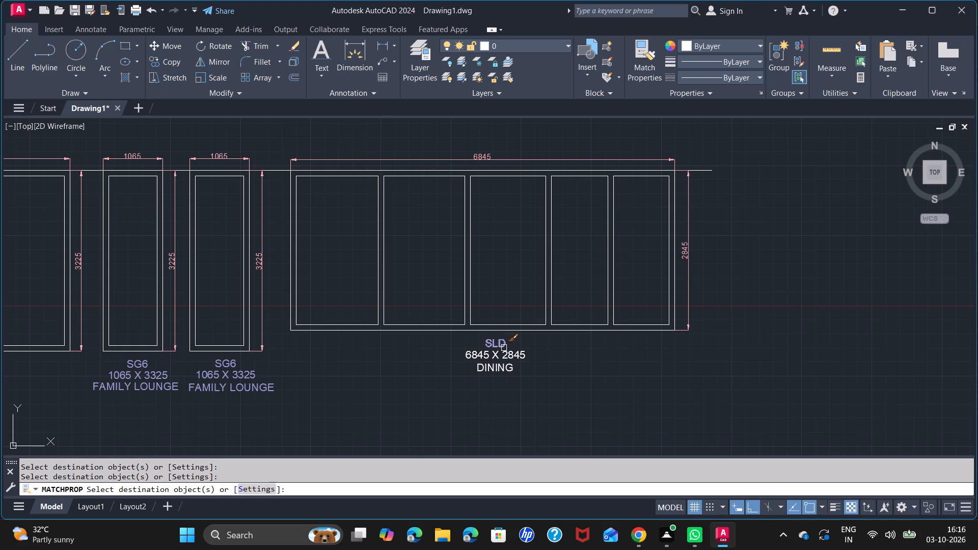
{"action": "left_click", "coordinate": [508, 354]}
{"action": "left_click", "coordinate": [505, 367]}
In the door row, match the same properties onto the three label lines of MD MAIN DOOR and of D HOLDING SPACE.
{"action": "scroll", "coordinate": [547, 333], "scroll_direction": "down", "scroll_amount": 1}
{"action": "middle_click_drag", "start_coordinate": [424, 408], "coordinate": [527, 315]}
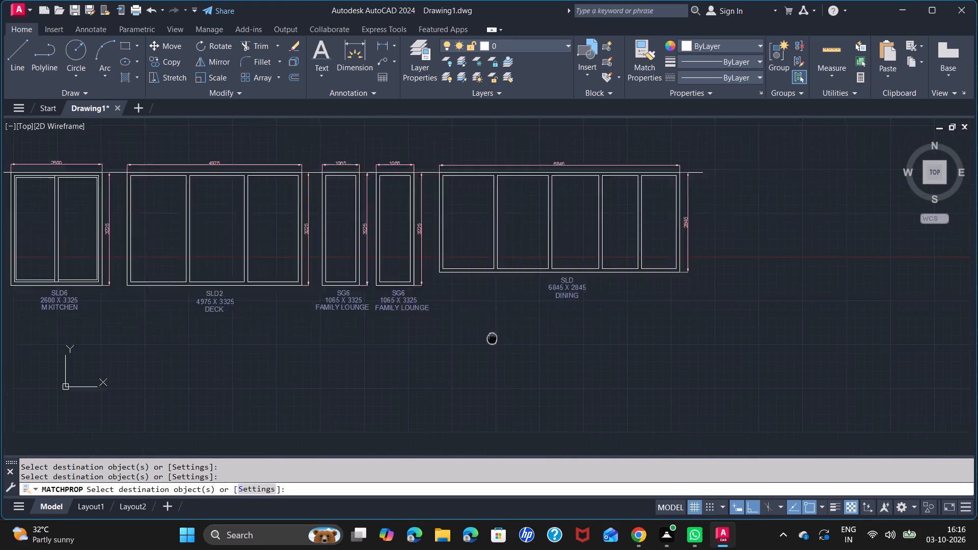
{"action": "middle_click_drag", "start_coordinate": [527, 315], "coordinate": [676, 254]}
{"action": "scroll", "coordinate": [679, 259], "scroll_direction": "down", "scroll_amount": 1}
{"action": "middle_click_drag", "start_coordinate": [419, 329], "coordinate": [811, 336]}
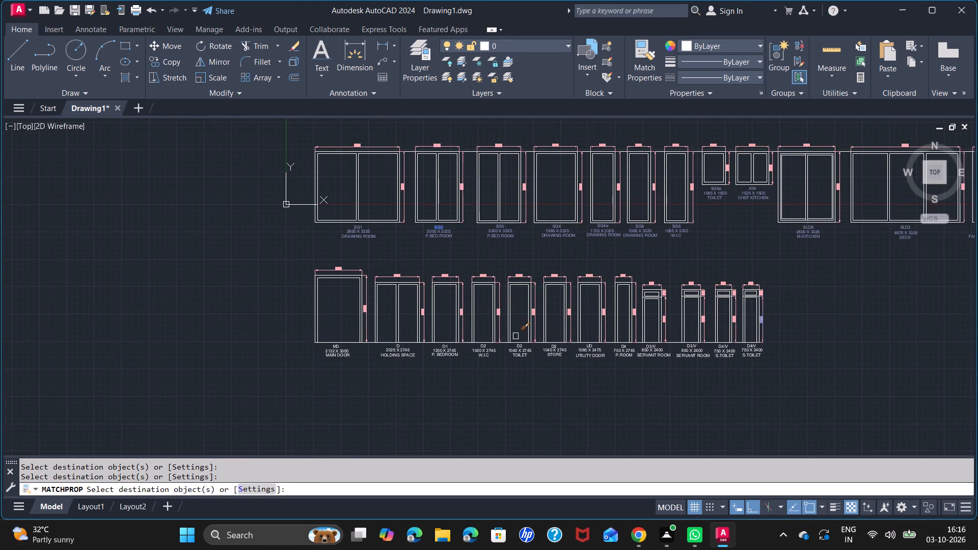
{"action": "scroll", "coordinate": [320, 354], "scroll_direction": "up", "scroll_amount": 3}
{"action": "left_click", "coordinate": [388, 324]}
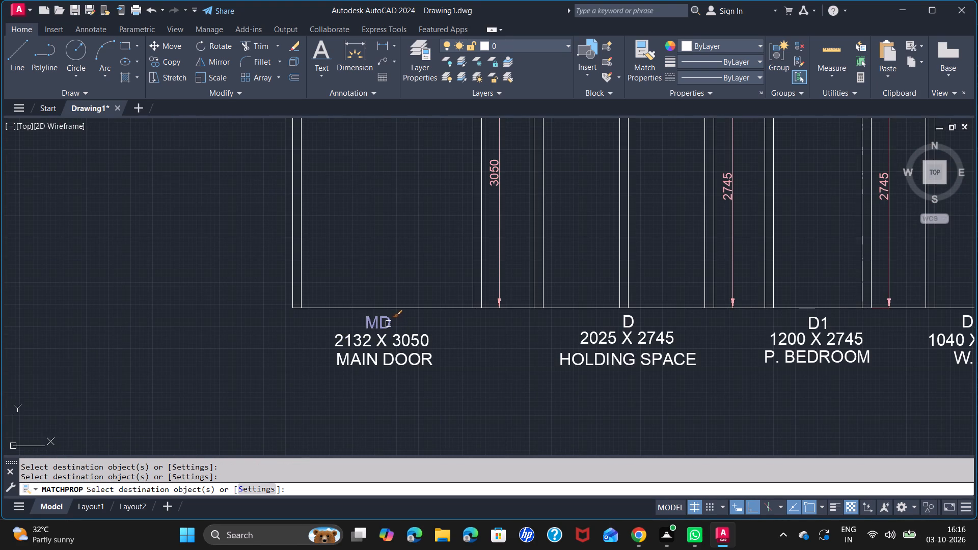
{"action": "left_click", "coordinate": [403, 342]}
{"action": "left_click", "coordinate": [406, 358]}
{"action": "left_click", "coordinate": [631, 319]}
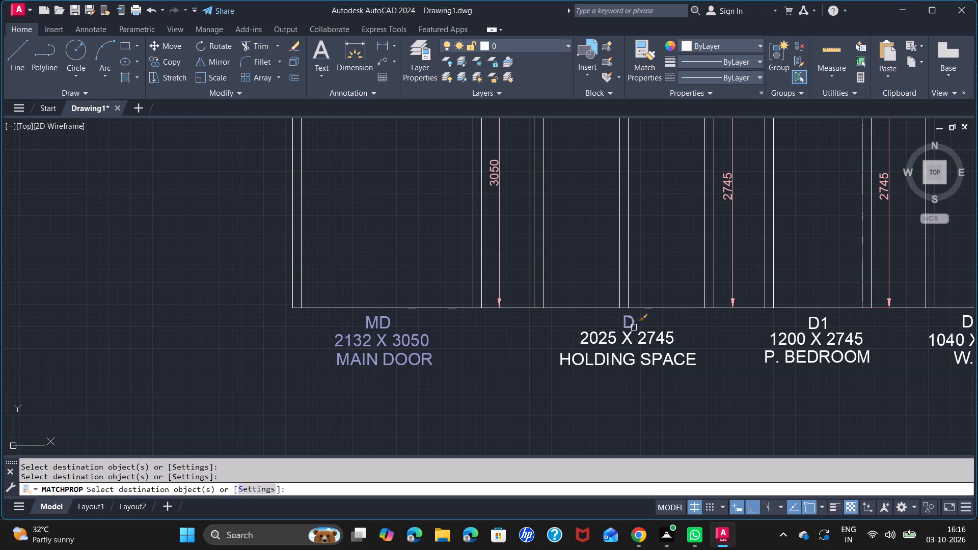
{"action": "left_click", "coordinate": [638, 338]}
{"action": "left_click", "coordinate": [644, 366]}
Match the same properties onto the three label lines of D1 P. BEDROOM and of D2 W.I.C.
{"action": "middle_click_drag", "start_coordinate": [683, 344], "coordinate": [237, 360]}
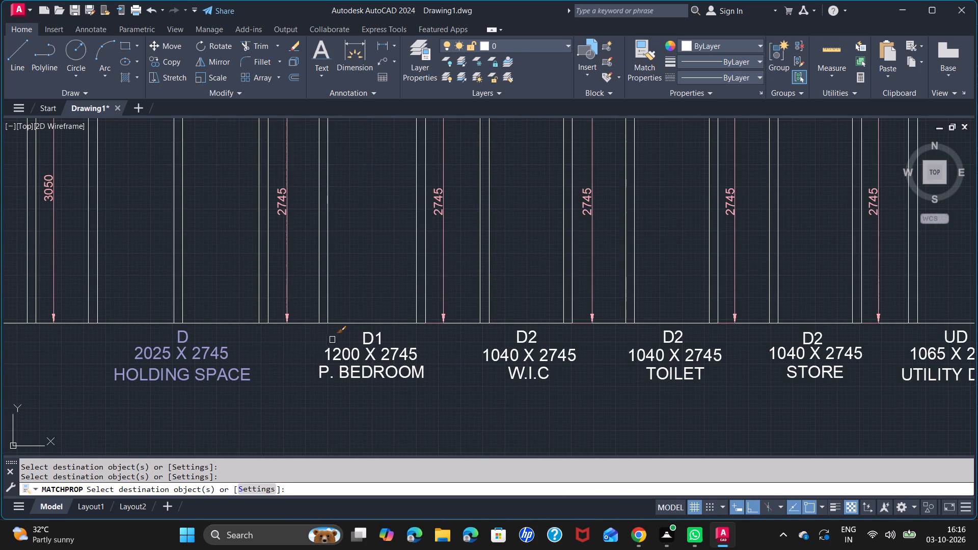
{"action": "left_click", "coordinate": [374, 339]}
{"action": "left_click", "coordinate": [381, 352]}
{"action": "left_click", "coordinate": [388, 367]}
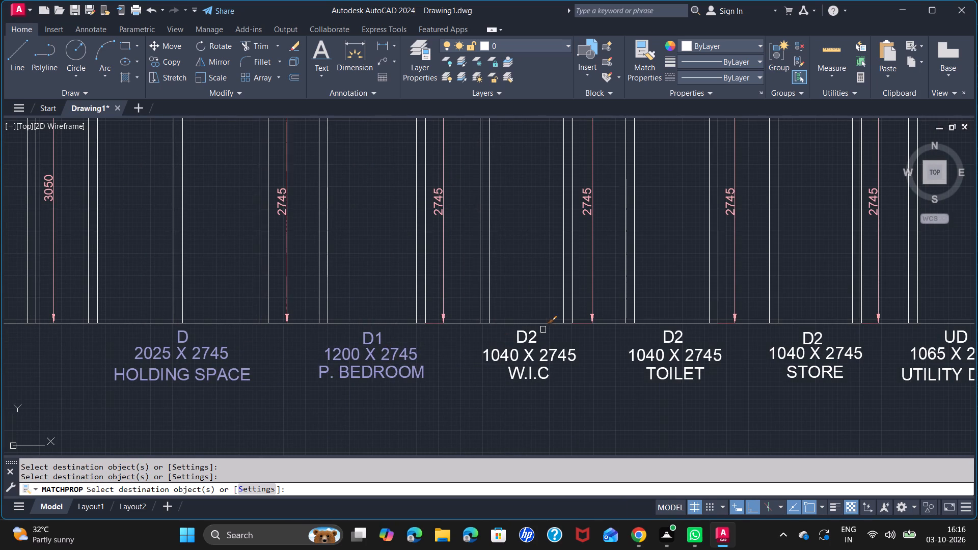
{"action": "left_click", "coordinate": [537, 335]}
{"action": "left_click", "coordinate": [539, 352]}
{"action": "left_click", "coordinate": [540, 374]}
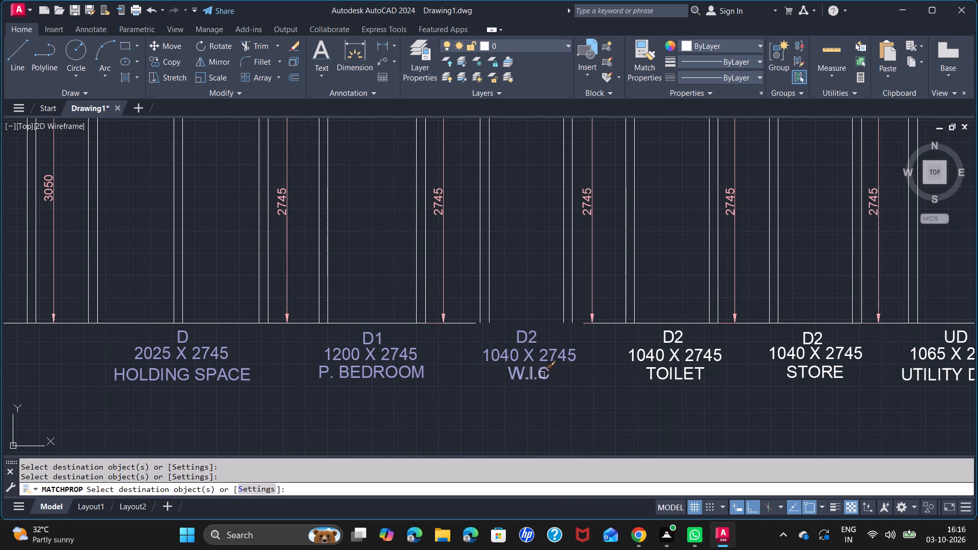
Match the same properties onto the three label lines of D2 TOILET and of D2 STORE.
{"action": "scroll", "coordinate": [595, 367], "scroll_direction": "down", "scroll_amount": 1}
{"action": "middle_click_drag", "start_coordinate": [588, 367], "coordinate": [411, 368]}
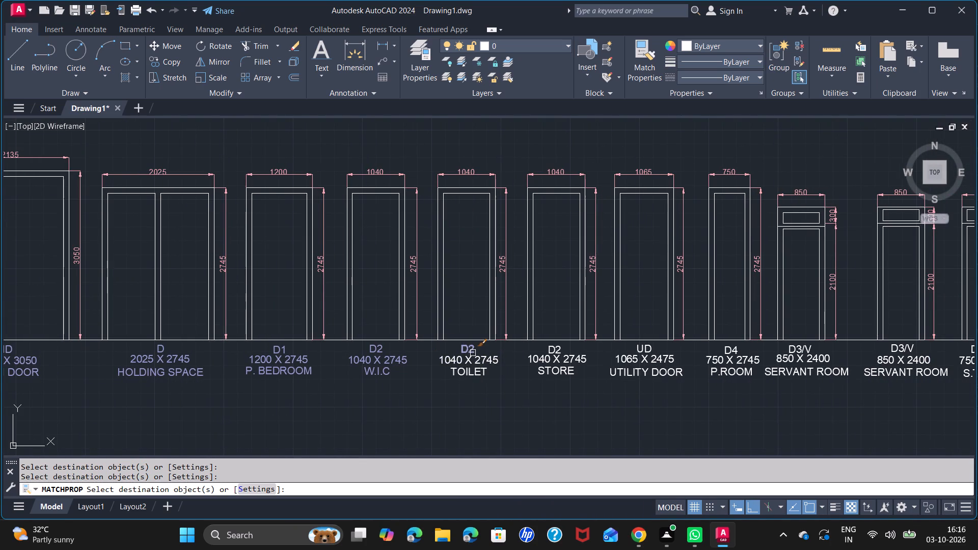
{"action": "left_click", "coordinate": [473, 353]}
{"action": "left_click", "coordinate": [476, 363]}
{"action": "left_click", "coordinate": [479, 373]}
{"action": "left_click", "coordinate": [471, 351]}
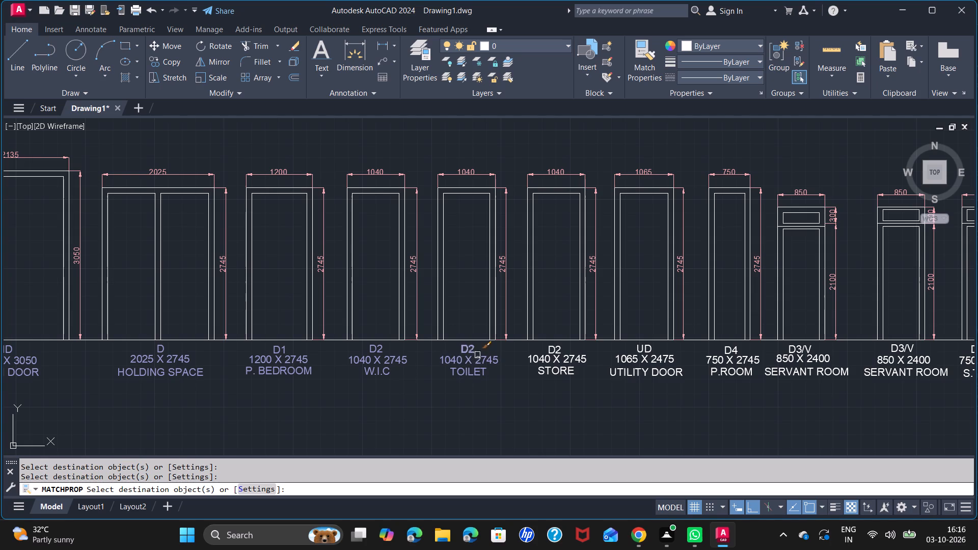
{"action": "left_click", "coordinate": [555, 350]}
{"action": "left_click", "coordinate": [556, 356]}
{"action": "left_click", "coordinate": [558, 369]}
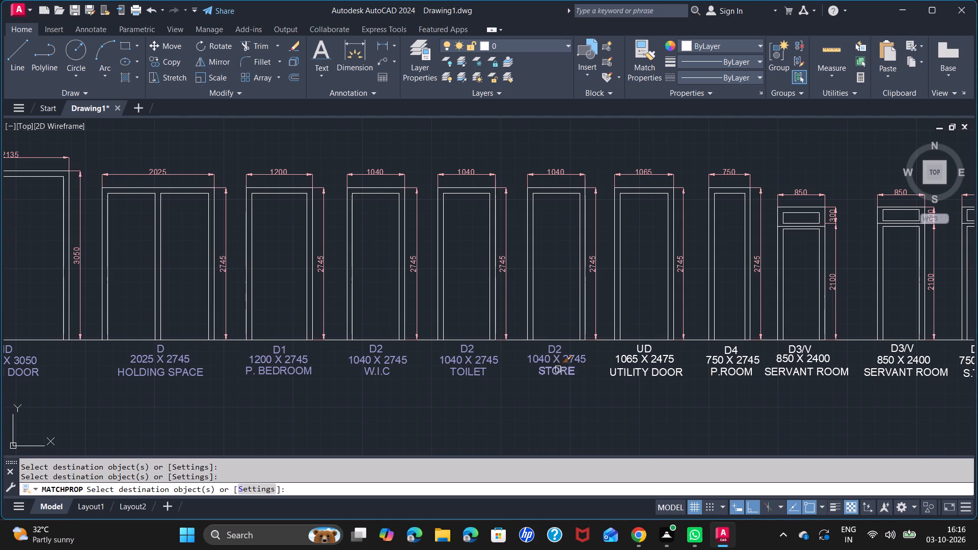
{"action": "left_click", "coordinate": [559, 373]}
Match the same properties onto the three label lines of UD UTILITY DOOR and onto the tag and room lines of D4 P.ROOM.
{"action": "left_click", "coordinate": [644, 350]}
{"action": "left_click", "coordinate": [646, 357]}
{"action": "left_click", "coordinate": [650, 372]}
{"action": "middle_click_drag", "start_coordinate": [694, 349], "coordinate": [321, 336]}
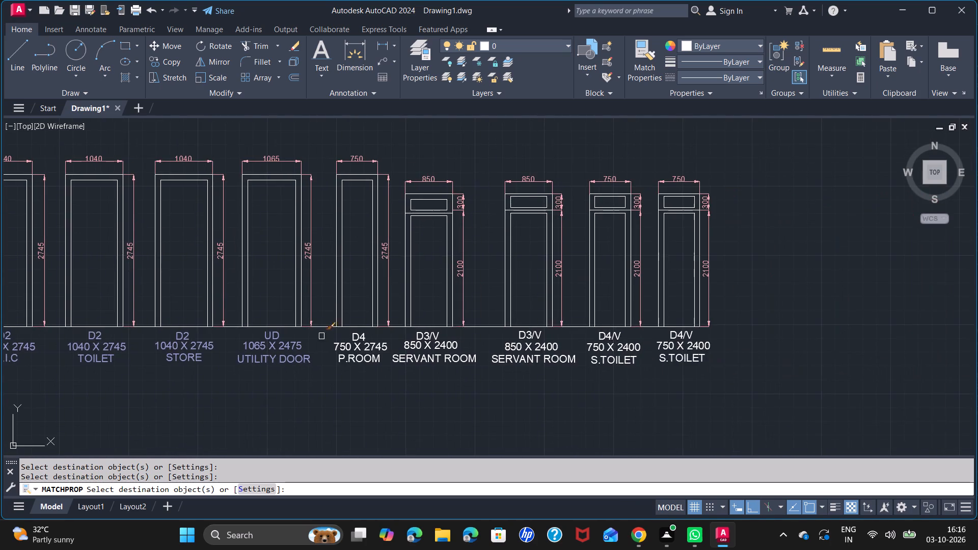
{"action": "scroll", "coordinate": [346, 343], "scroll_direction": "up", "scroll_amount": 1}
{"action": "left_click", "coordinate": [371, 337]}
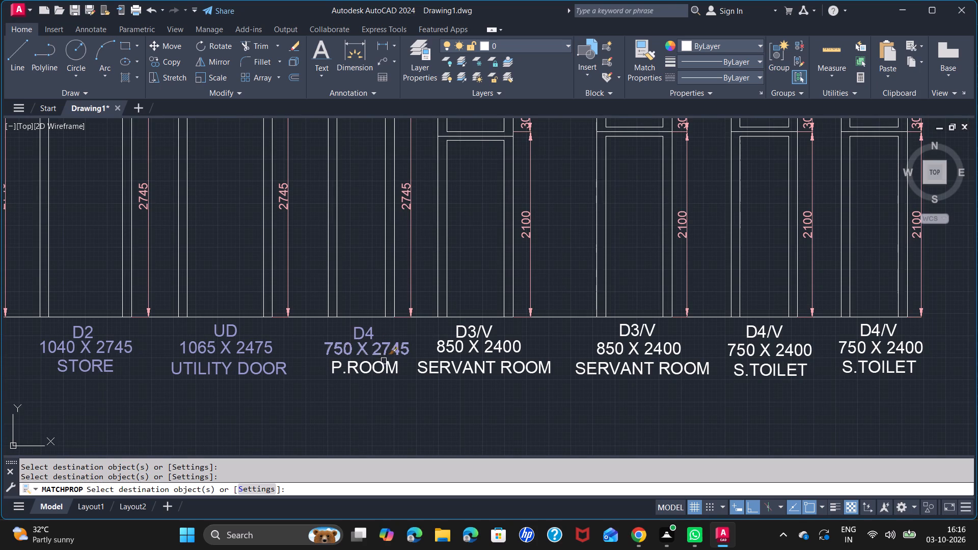
{"action": "left_click", "coordinate": [384, 364]}
Match the same properties onto the three lines of both D3/V SERVANT ROOM labels and onto the 750 X 2745 line of D4 P.ROOM.
{"action": "left_click", "coordinate": [469, 328]}
{"action": "left_click", "coordinate": [469, 344]}
{"action": "left_click", "coordinate": [472, 359]}
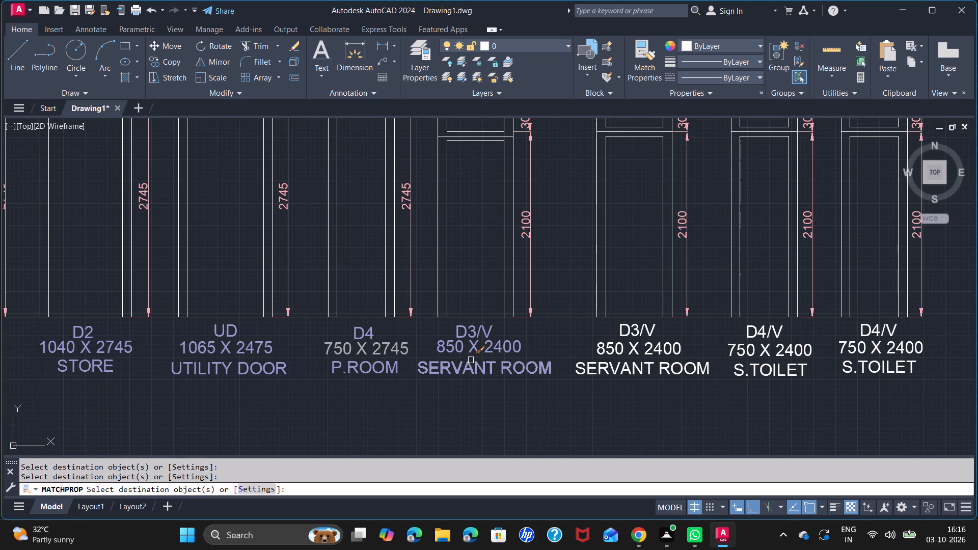
{"action": "left_click", "coordinate": [402, 346]}
{"action": "left_click", "coordinate": [644, 333]}
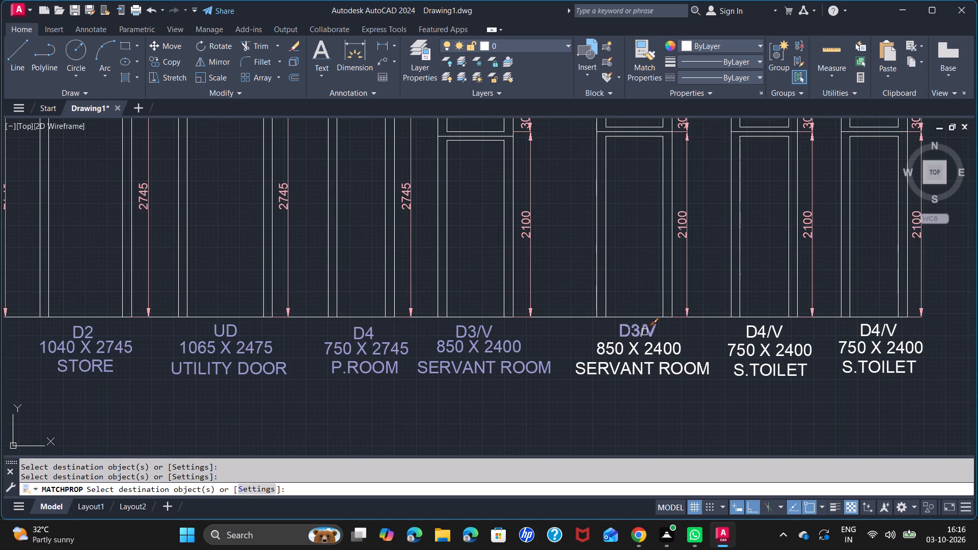
{"action": "left_click", "coordinate": [650, 347]}
{"action": "left_click", "coordinate": [650, 368]}
Match the same properties onto the three label lines of both D4/V S.TOILET doors and end the property matching.
{"action": "left_click", "coordinate": [760, 323]}
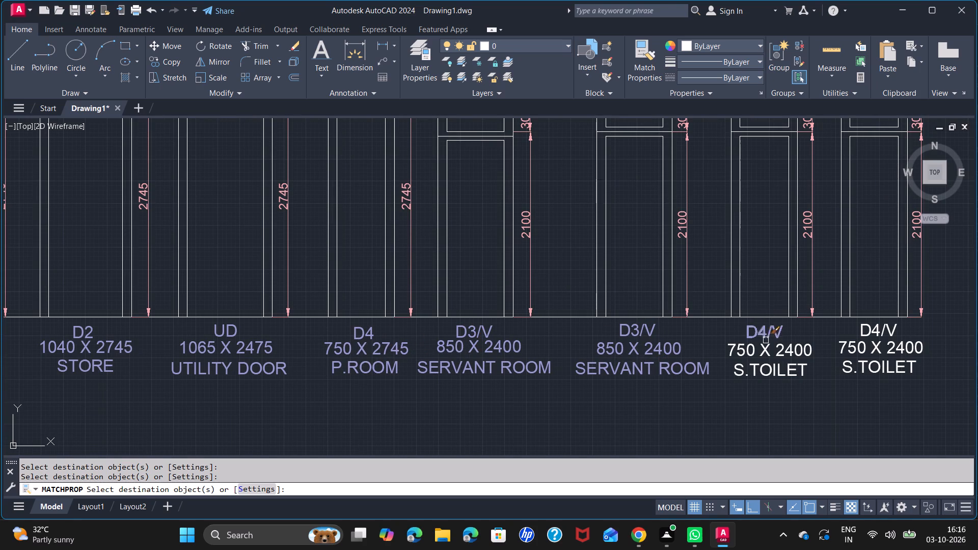
{"action": "left_click", "coordinate": [768, 344]}
{"action": "left_click", "coordinate": [775, 372]}
{"action": "left_click", "coordinate": [874, 330]}
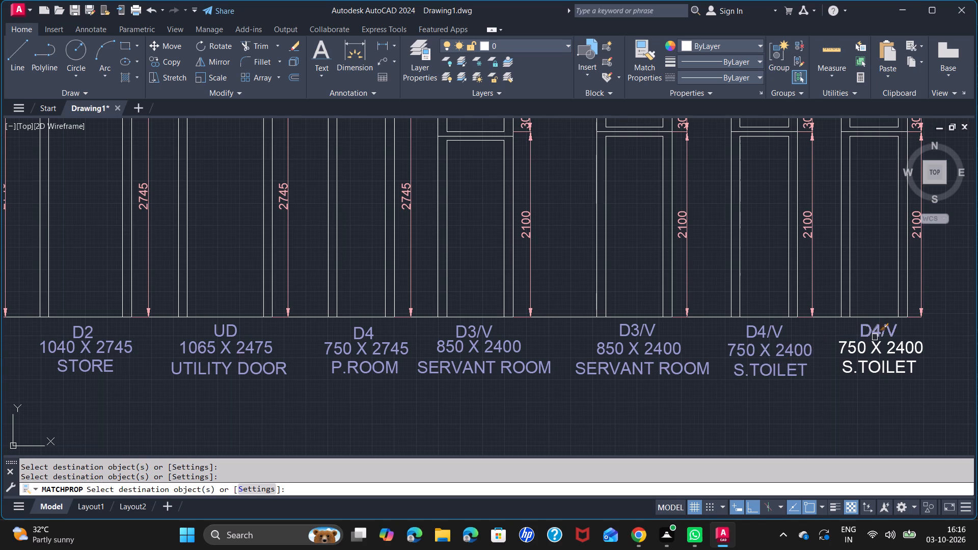
{"action": "left_click", "coordinate": [877, 348]}
{"action": "left_click", "coordinate": [880, 369]}
{"action": "scroll", "coordinate": [746, 342], "scroll_direction": "down", "scroll_amount": 3}
{"action": "middle_click_drag", "start_coordinate": [850, 362], "coordinate": [792, 369]}
{"action": "key", "text": "space"}
Examine the colouring of the dimensions and labels across the whole schedule, then closer along the window row.
{"action": "scroll", "coordinate": [648, 331], "scroll_direction": "down", "scroll_amount": 1}
{"action": "middle_click_drag", "start_coordinate": [679, 326], "coordinate": [437, 351]}
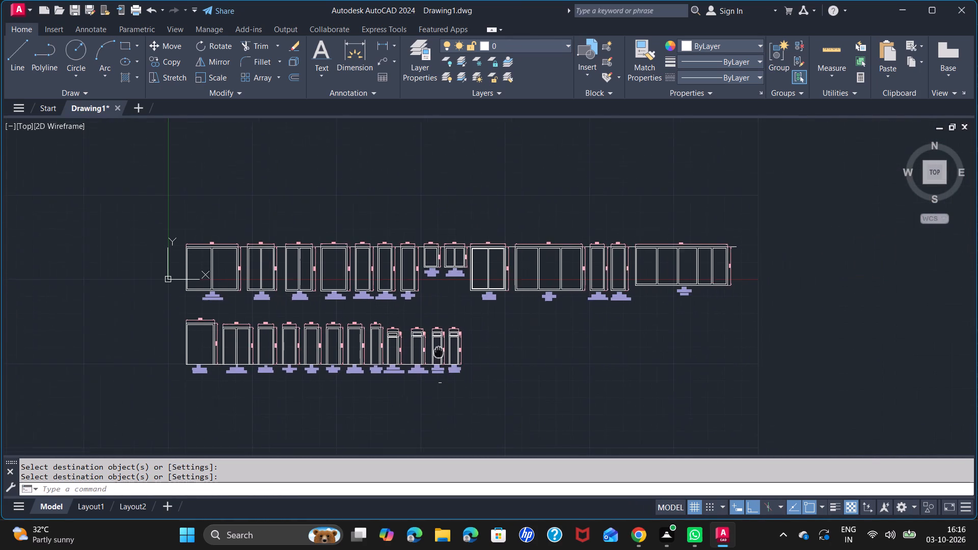
{"action": "middle_click_drag", "start_coordinate": [437, 351], "coordinate": [436, 350]}
{"action": "scroll", "coordinate": [289, 305], "scroll_direction": "up", "scroll_amount": 2}
{"action": "scroll", "coordinate": [327, 308], "scroll_direction": "down", "scroll_amount": 2}
{"action": "middle_click_drag", "start_coordinate": [327, 307], "coordinate": [388, 358]}
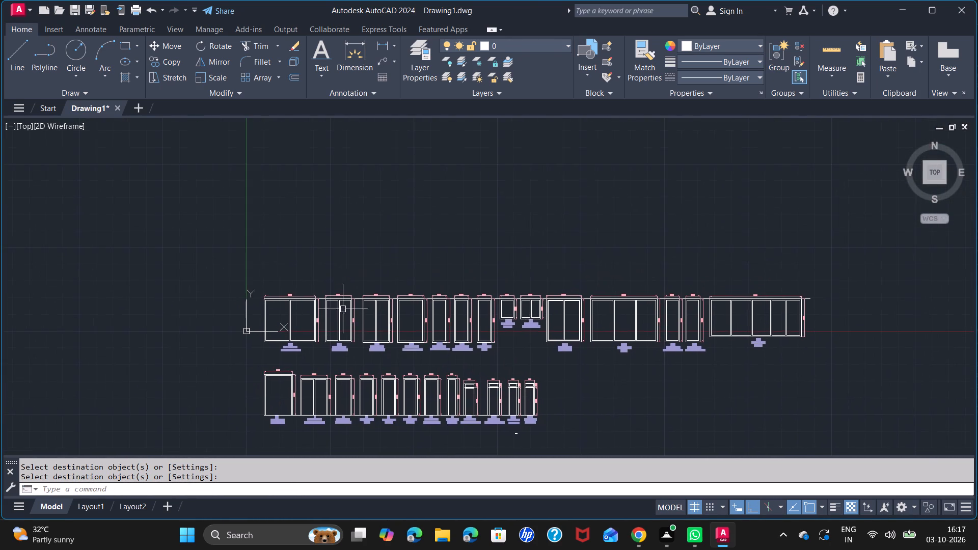
{"action": "scroll", "coordinate": [262, 274], "scroll_direction": "up", "scroll_amount": 1}
{"action": "scroll", "coordinate": [322, 289], "scroll_direction": "up", "scroll_amount": 1}
{"action": "middle_click_drag", "start_coordinate": [452, 411], "coordinate": [384, 397]}
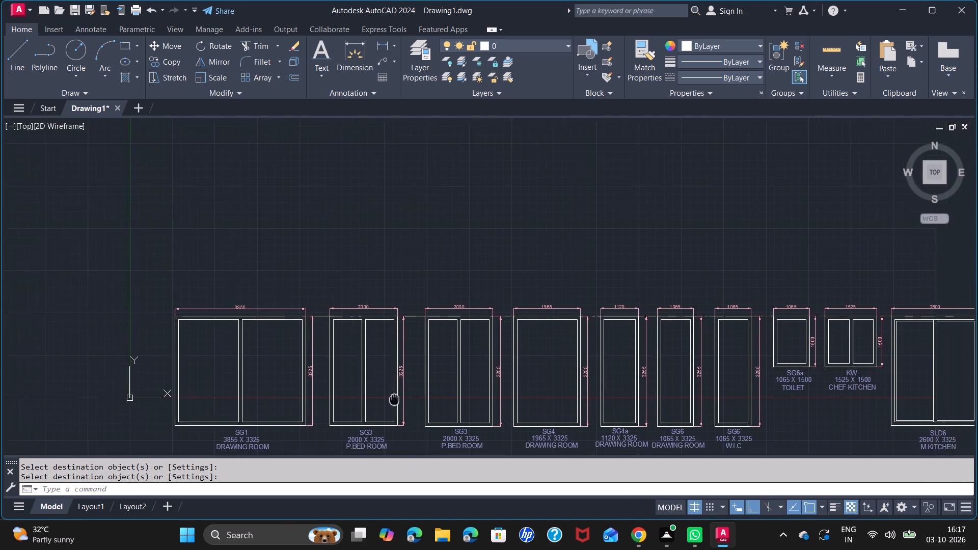
{"action": "middle_click_drag", "start_coordinate": [384, 397], "coordinate": [318, 380]}
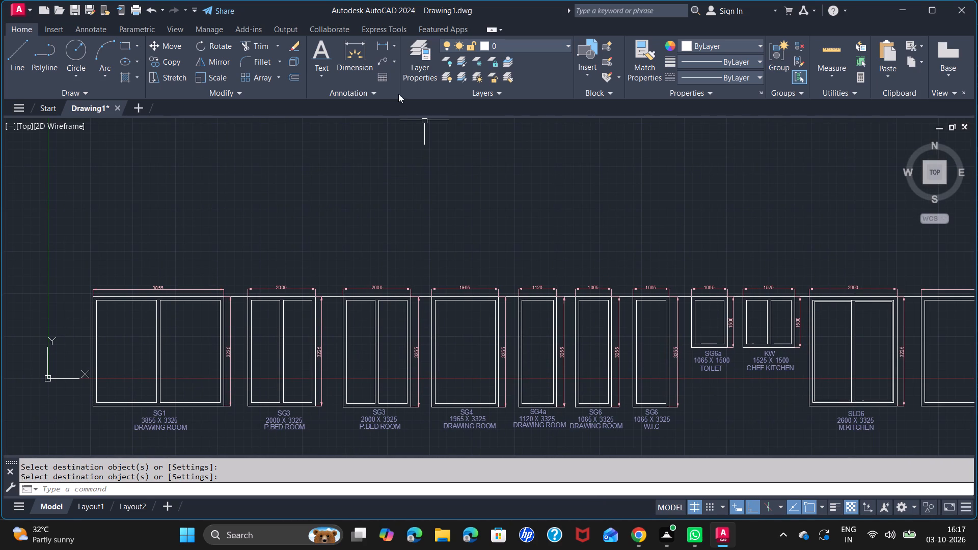
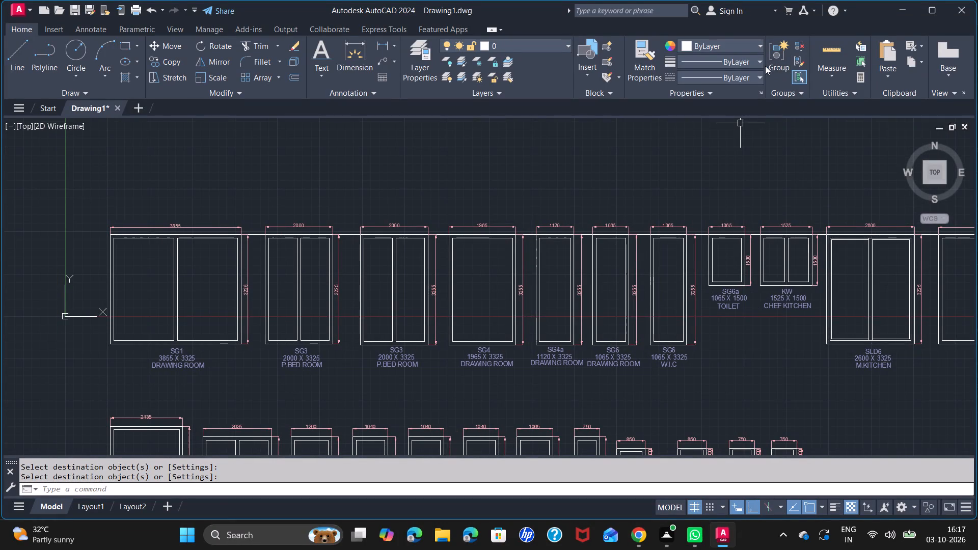
Load the ISO dash linetype ACAD_ISO02W100 from acadiso.lin into the drawing.
{"action": "left_click", "coordinate": [760, 80]}
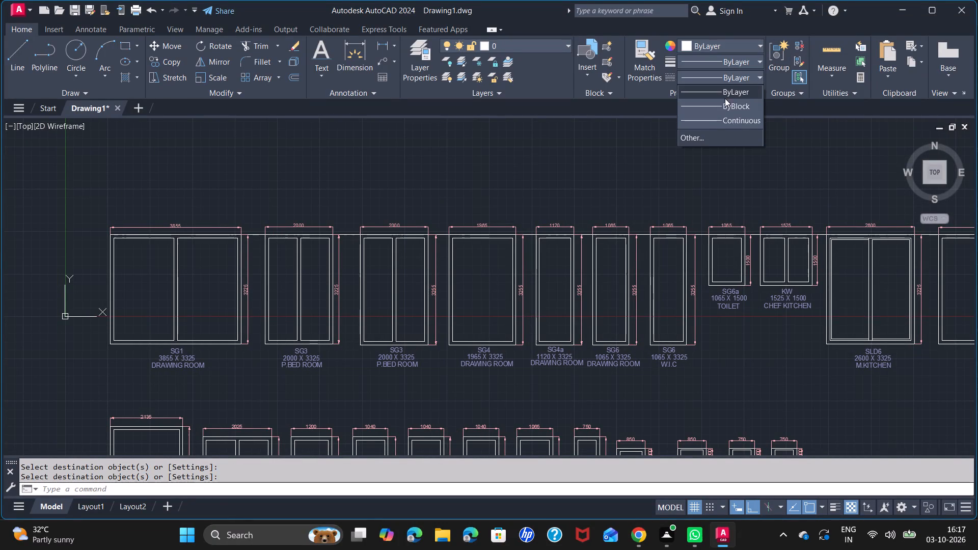
{"action": "left_click", "coordinate": [703, 137]}
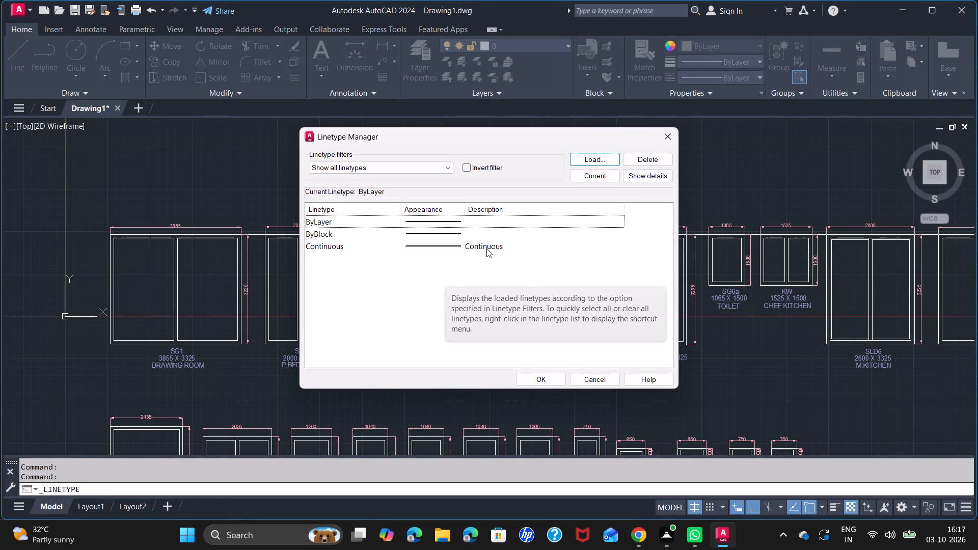
{"action": "left_click", "coordinate": [602, 161]}
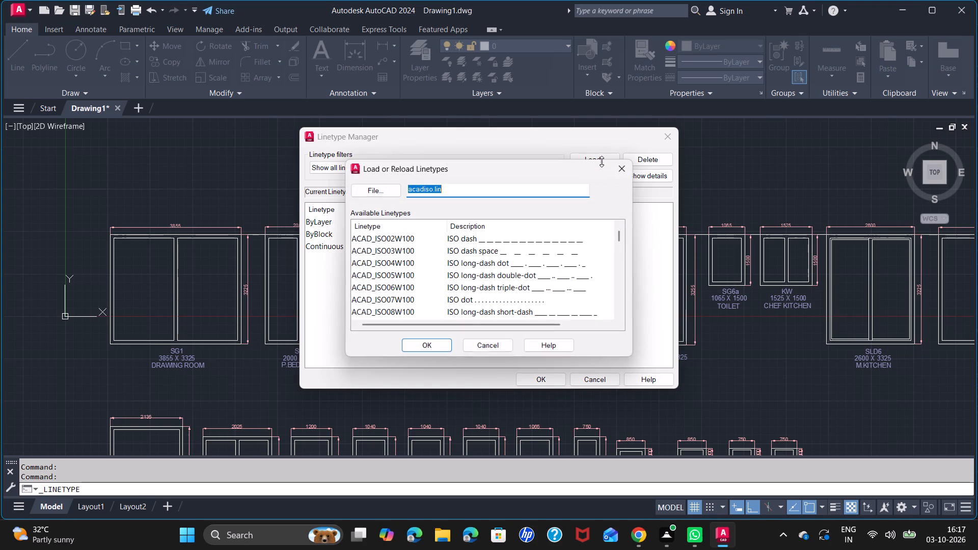
{"action": "left_click", "coordinate": [545, 243]}
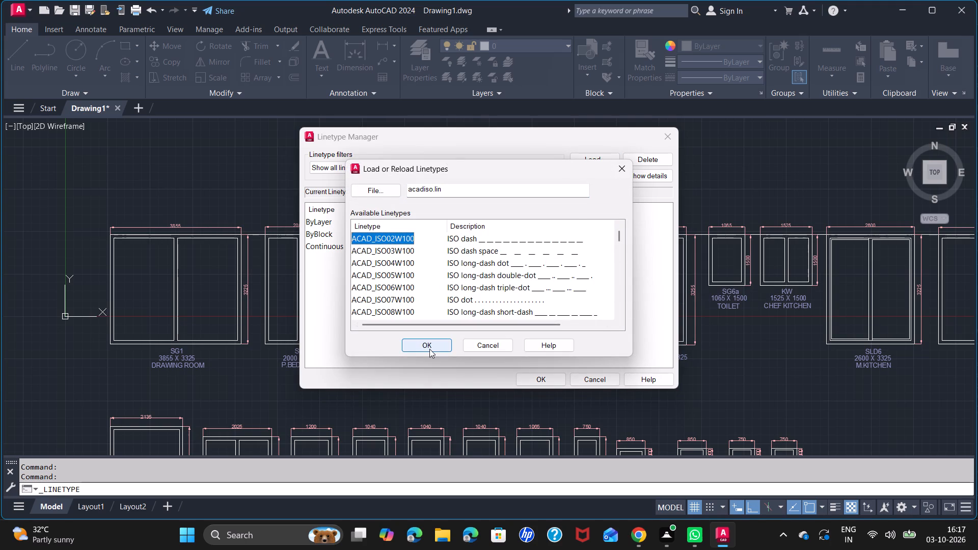
{"action": "left_click", "coordinate": [429, 349]}
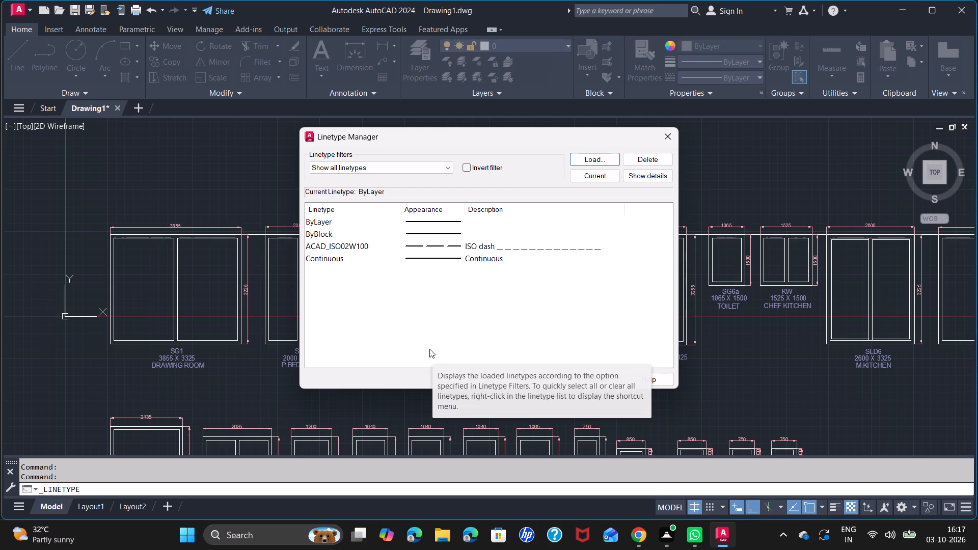
{"action": "left_click", "coordinate": [668, 139]}
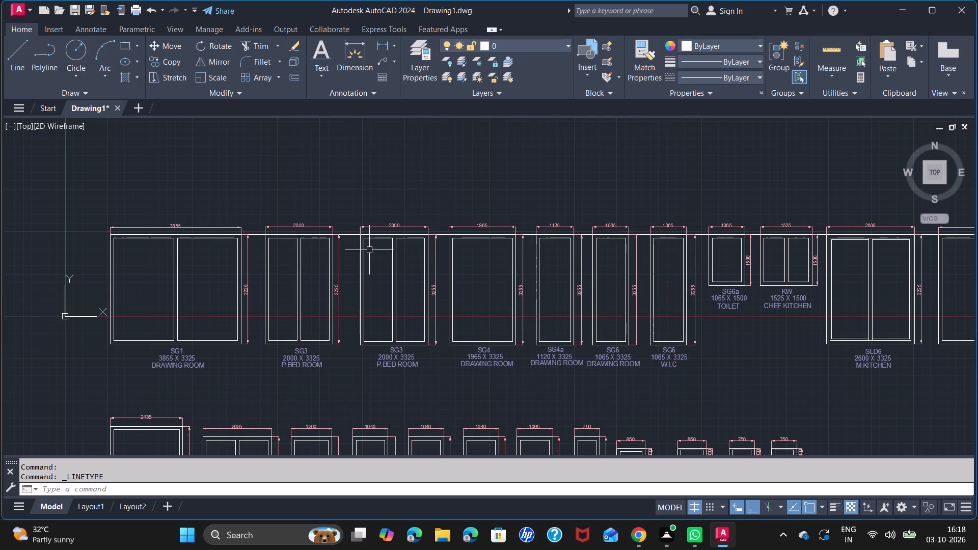
Make ACAD_ISO02W100 the current linetype.
{"action": "key", "text": "l"}
{"action": "key", "text": "Return"}
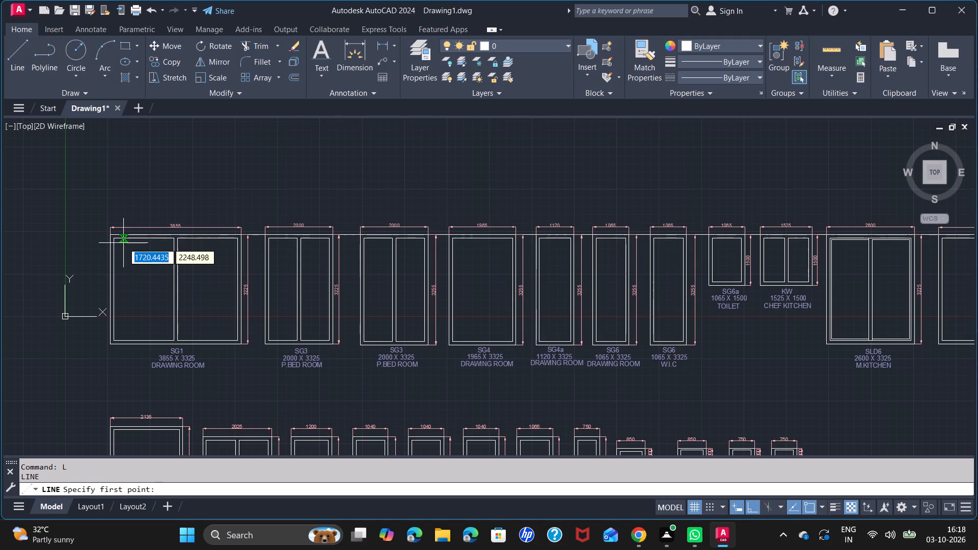
{"action": "scroll", "coordinate": [123, 243], "scroll_direction": "up", "scroll_amount": 2}
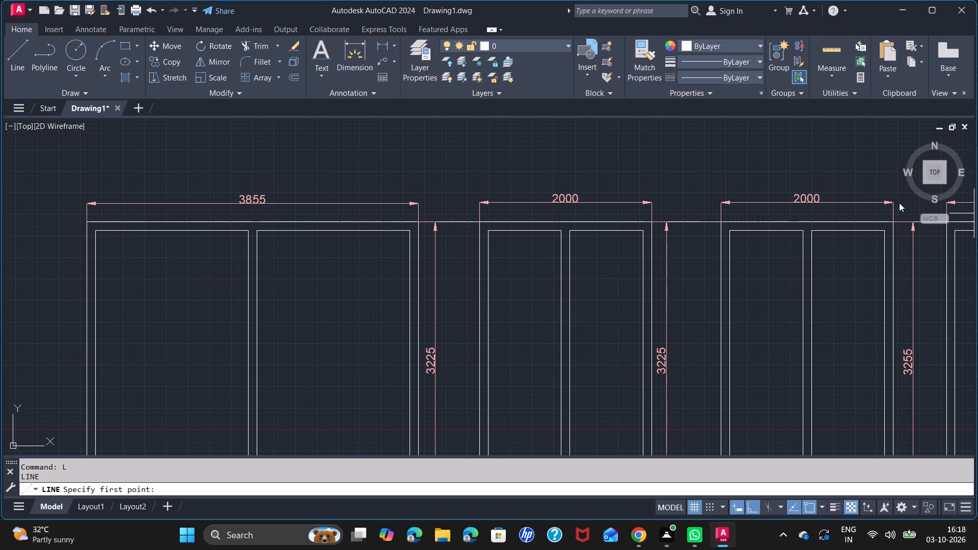
{"action": "left_click", "coordinate": [675, 76]}
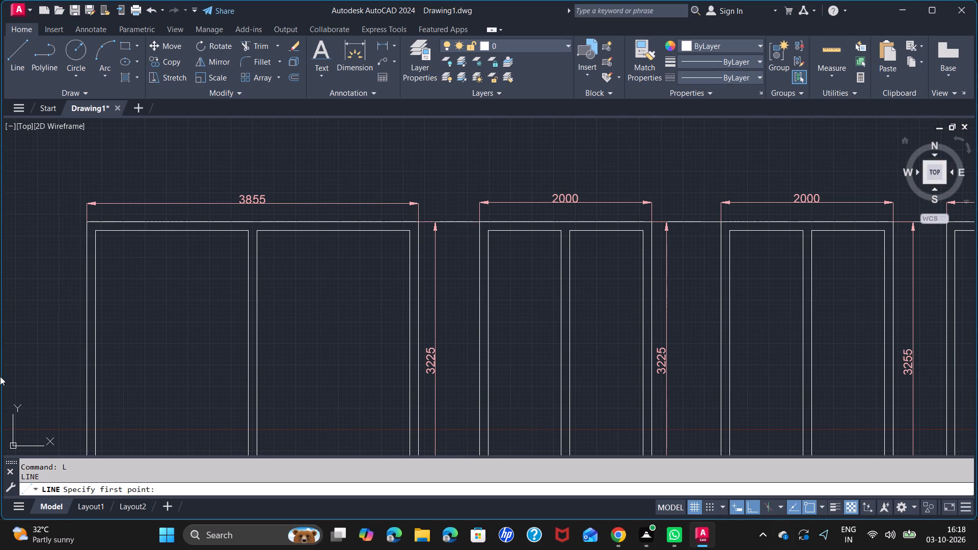
{"action": "left_click", "coordinate": [754, 78]}
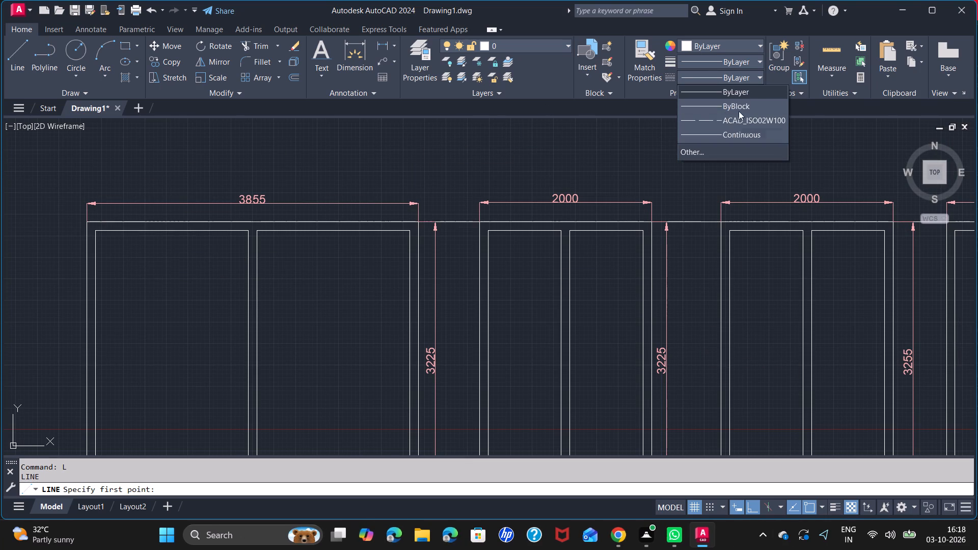
{"action": "left_click", "coordinate": [736, 117]}
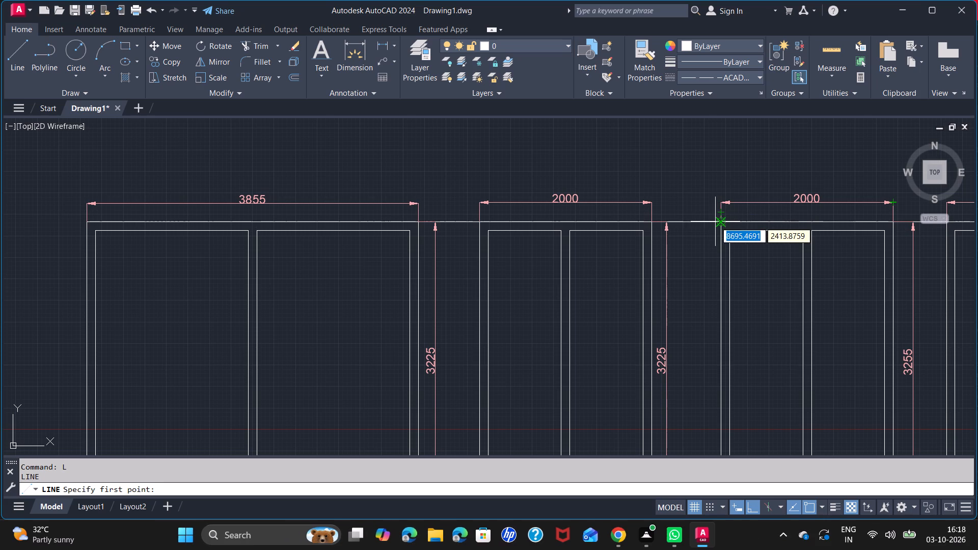
{"action": "left_click", "coordinate": [691, 46]}
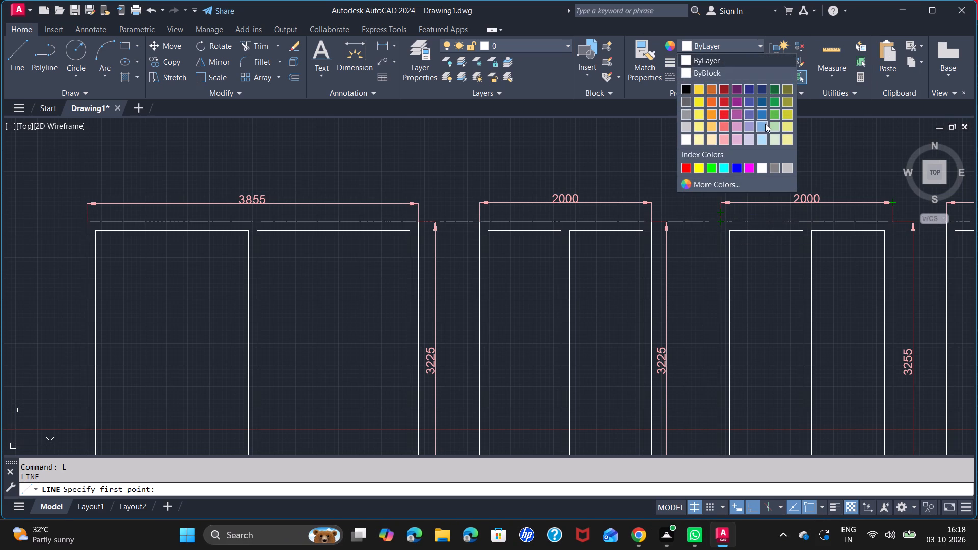
{"action": "left_click", "coordinate": [763, 154]}
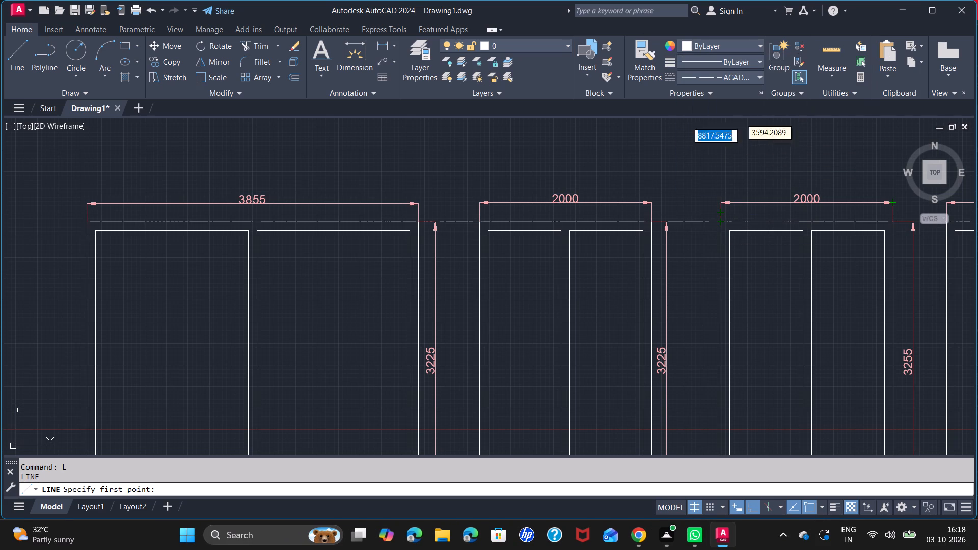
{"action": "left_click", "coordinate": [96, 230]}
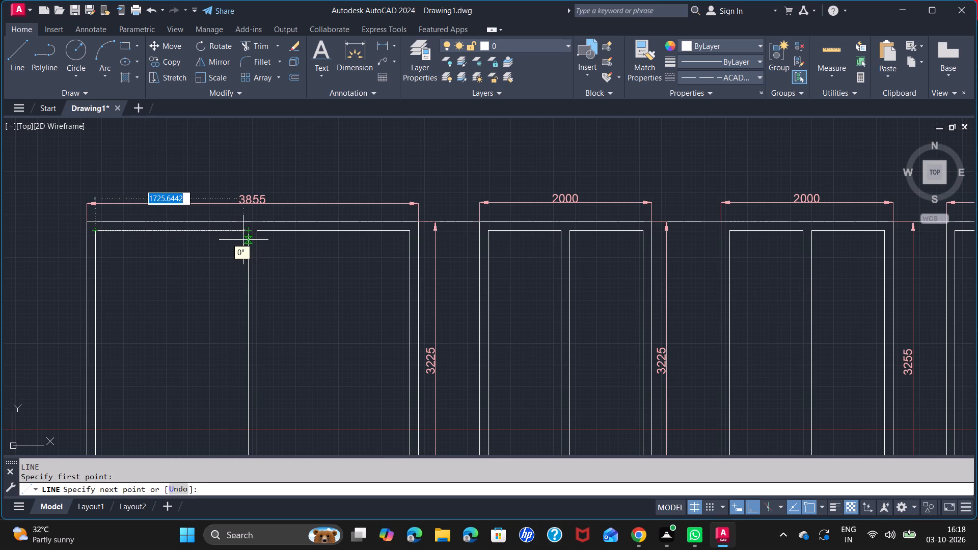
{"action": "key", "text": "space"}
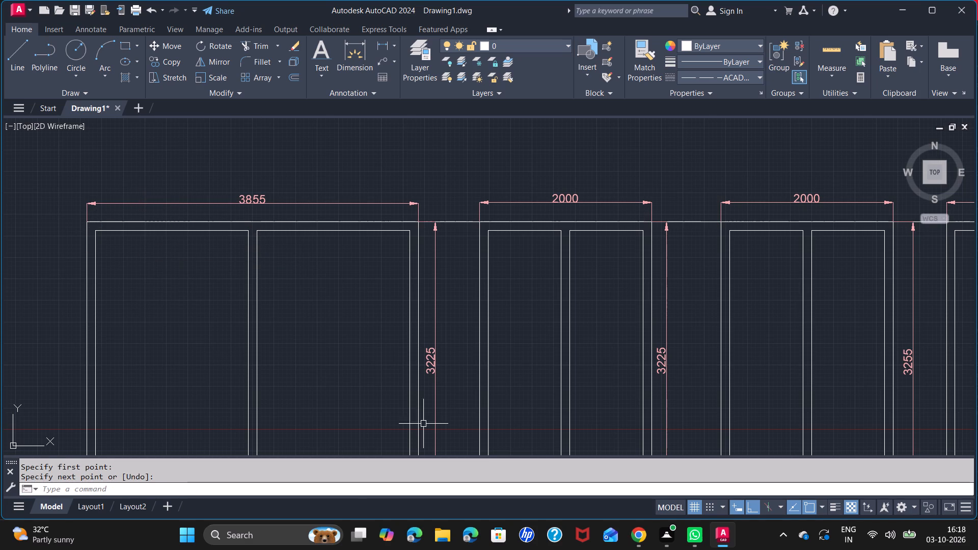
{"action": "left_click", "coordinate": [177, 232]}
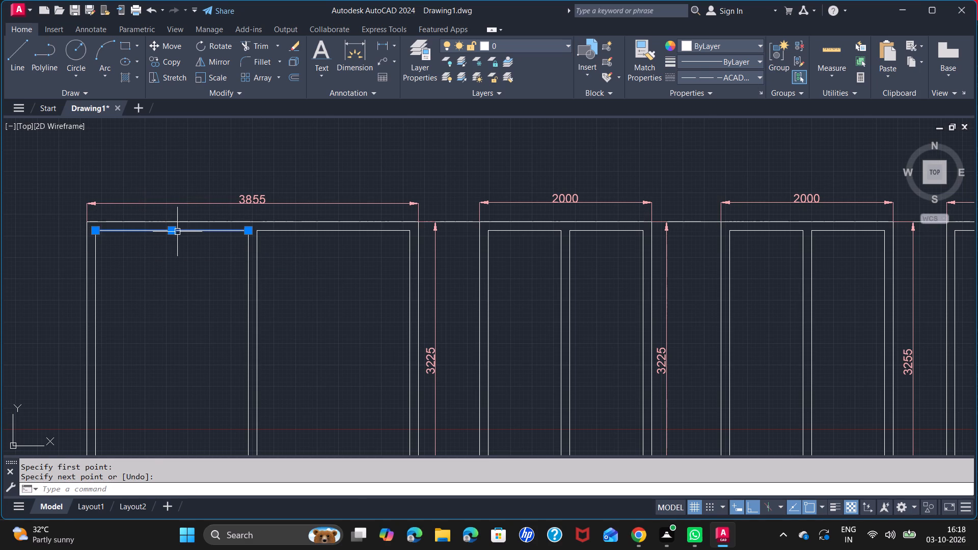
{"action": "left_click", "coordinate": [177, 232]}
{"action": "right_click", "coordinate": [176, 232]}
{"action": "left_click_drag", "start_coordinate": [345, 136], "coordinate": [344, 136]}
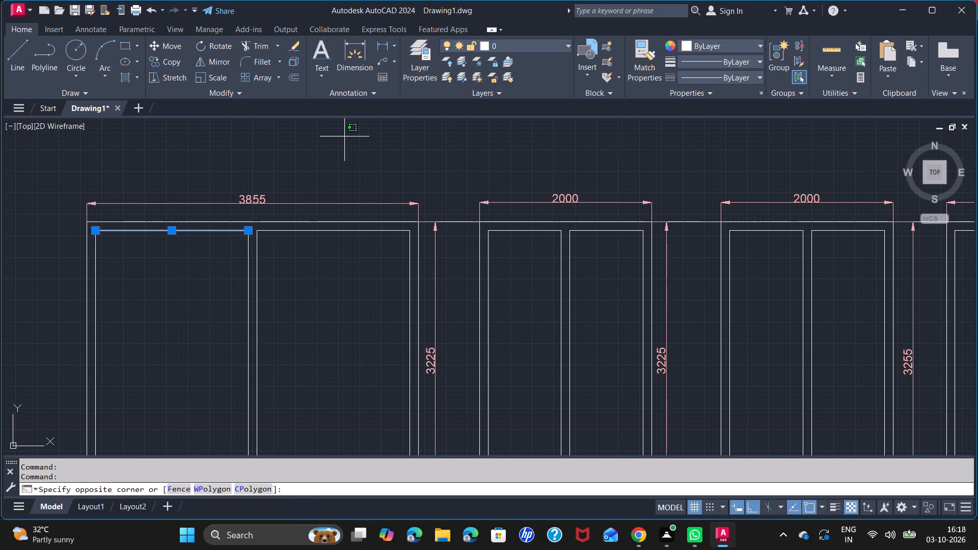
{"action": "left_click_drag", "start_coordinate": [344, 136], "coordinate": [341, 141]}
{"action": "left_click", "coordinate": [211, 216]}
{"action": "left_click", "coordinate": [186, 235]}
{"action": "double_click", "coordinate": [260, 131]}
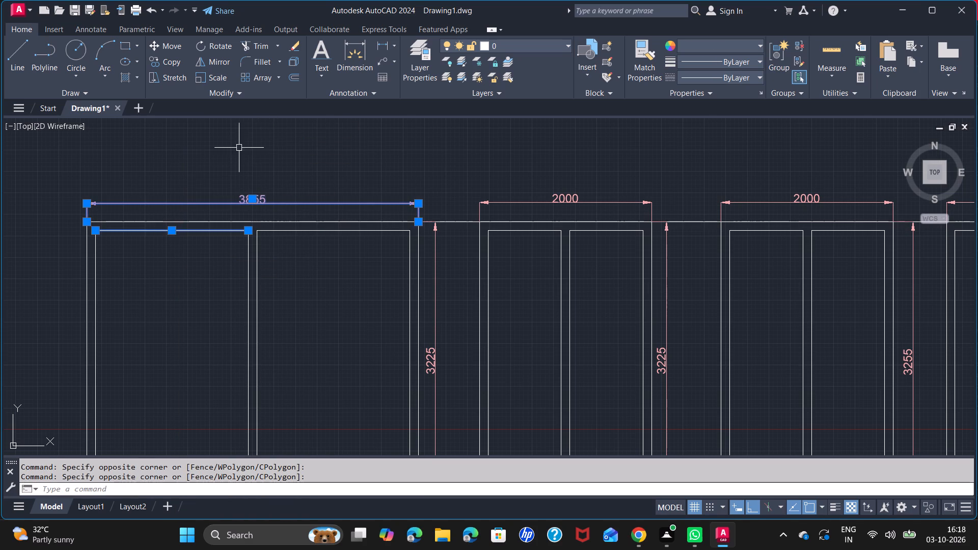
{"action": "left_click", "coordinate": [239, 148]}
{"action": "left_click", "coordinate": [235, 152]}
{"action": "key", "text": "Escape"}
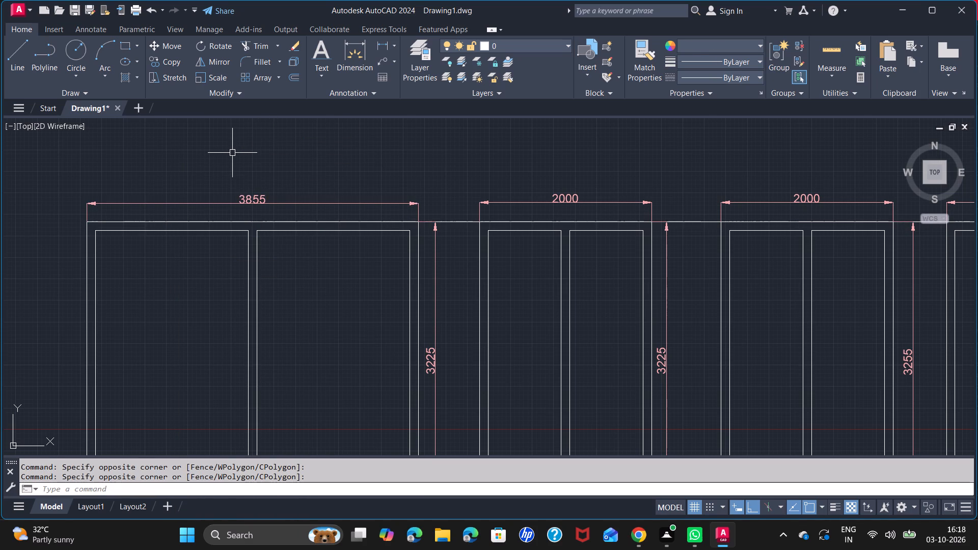
Change the left vertical line of the SG1 window's central mullion to the ACAD_ISO02W100 linetype.
{"action": "left_click", "coordinate": [251, 285]}
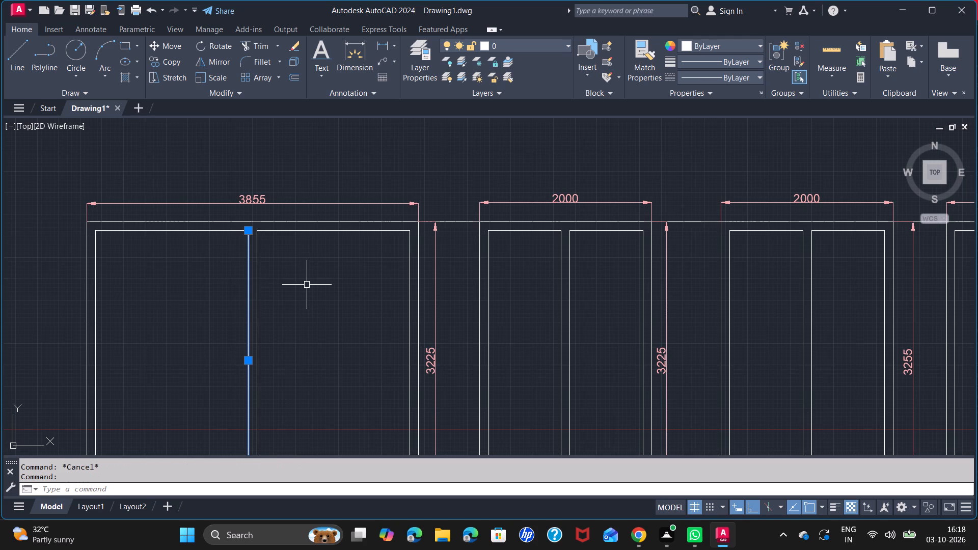
{"action": "left_click", "coordinate": [727, 78]}
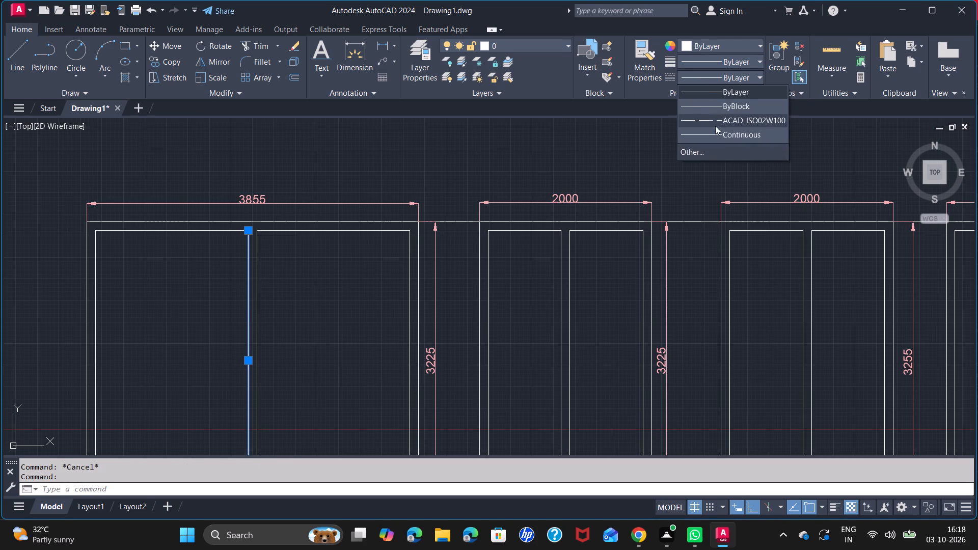
{"action": "left_click", "coordinate": [715, 123]}
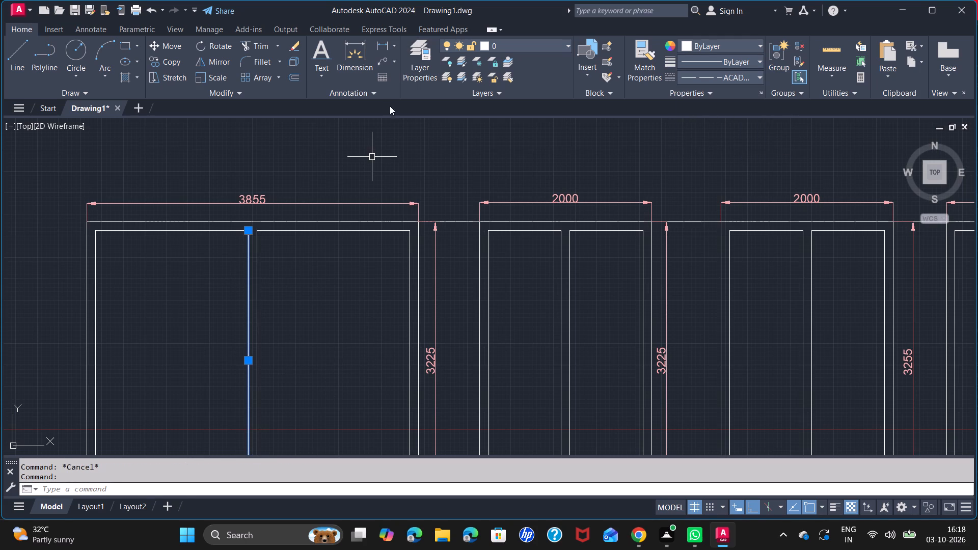
{"action": "left_click", "coordinate": [378, 147]}
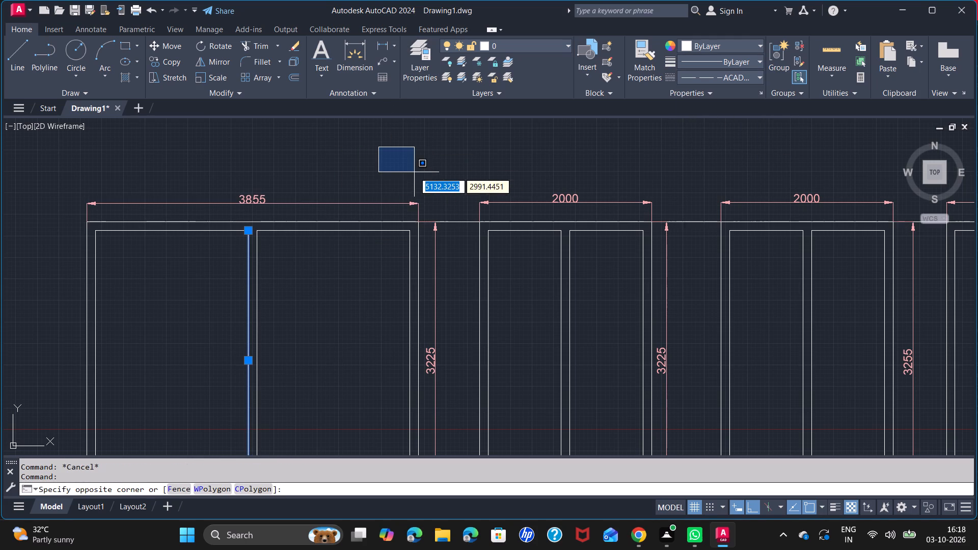
{"action": "key", "text": "Escape"}
{"action": "left_click", "coordinate": [424, 141]}
{"action": "key", "text": "Escape"}
{"action": "key", "text": "Escape"}
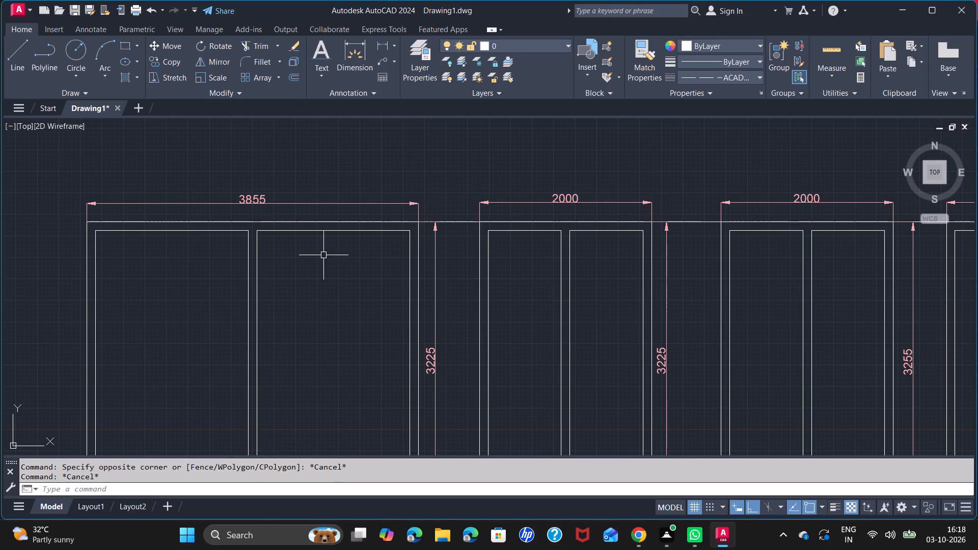
Match the dashed line's properties onto the right vertical line of the SG1 window's central mullion.
{"action": "scroll", "coordinate": [279, 339], "scroll_direction": "down", "scroll_amount": 1}
{"action": "middle_click_drag", "start_coordinate": [279, 339], "coordinate": [288, 301]}
{"action": "scroll", "coordinate": [277, 337], "scroll_direction": "down", "scroll_amount": 1}
{"action": "scroll", "coordinate": [271, 303], "scroll_direction": "up", "scroll_amount": 4}
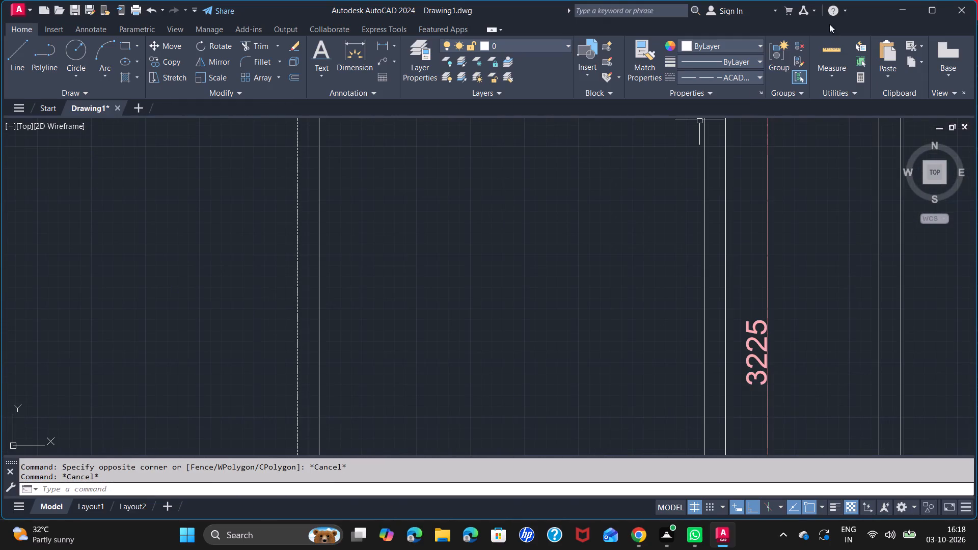
{"action": "scroll", "coordinate": [227, 232], "scroll_direction": "up", "scroll_amount": 3}
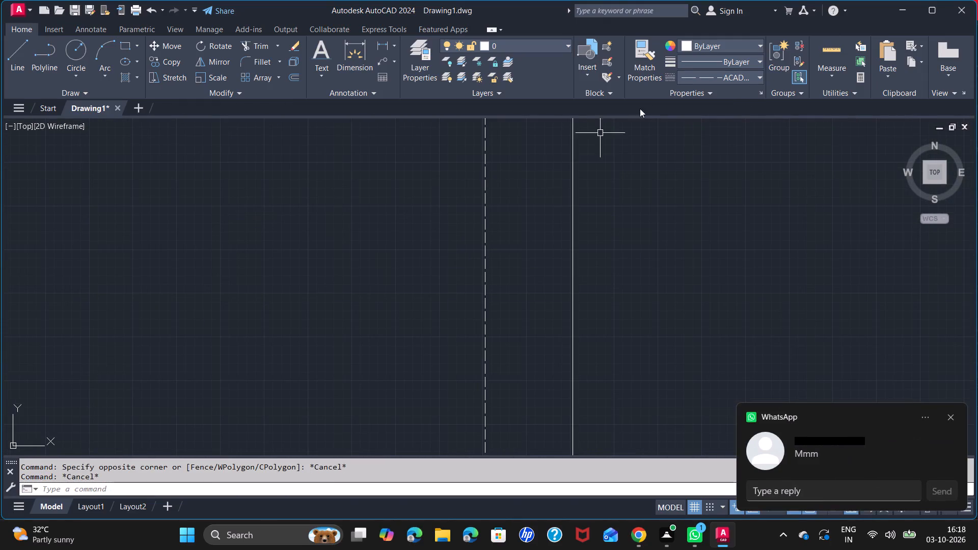
{"action": "left_click", "coordinate": [640, 58]}
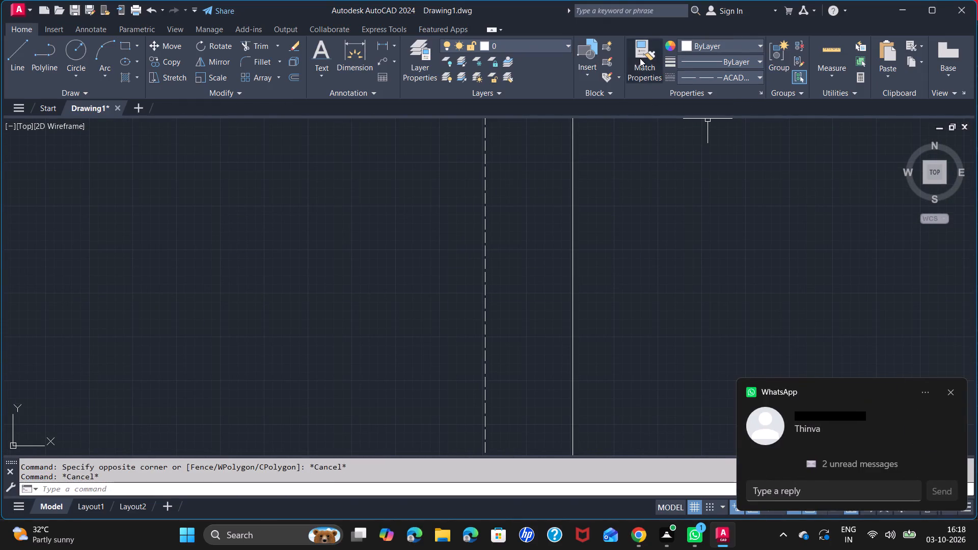
{"action": "left_click", "coordinate": [487, 221]}
{"action": "left_click", "coordinate": [574, 223]}
{"action": "scroll", "coordinate": [584, 254], "scroll_direction": "down", "scroll_amount": 5}
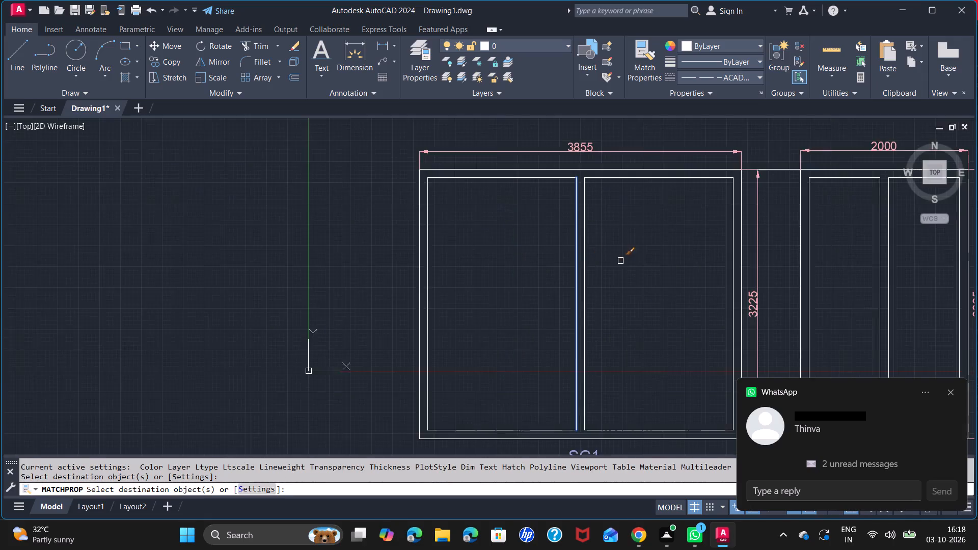
{"action": "scroll", "coordinate": [620, 261], "scroll_direction": "down", "scroll_amount": 4}
{"action": "scroll", "coordinate": [632, 140], "scroll_direction": "up", "scroll_amount": 4}
{"action": "scroll", "coordinate": [600, 228], "scroll_direction": "down", "scroll_amount": 3}
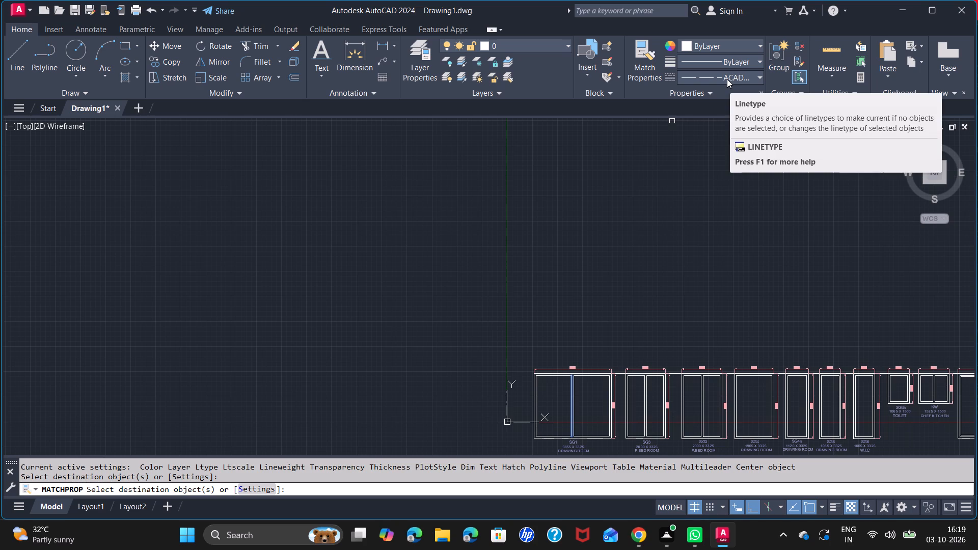
{"action": "scroll", "coordinate": [565, 421], "scroll_direction": "up", "scroll_amount": 3}
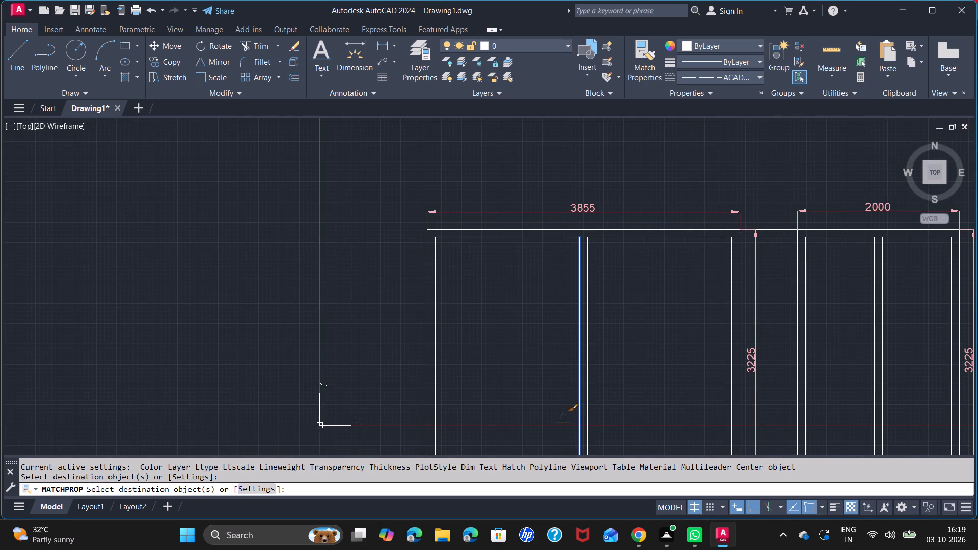
{"action": "middle_click_drag", "start_coordinate": [594, 380], "coordinate": [508, 279]}
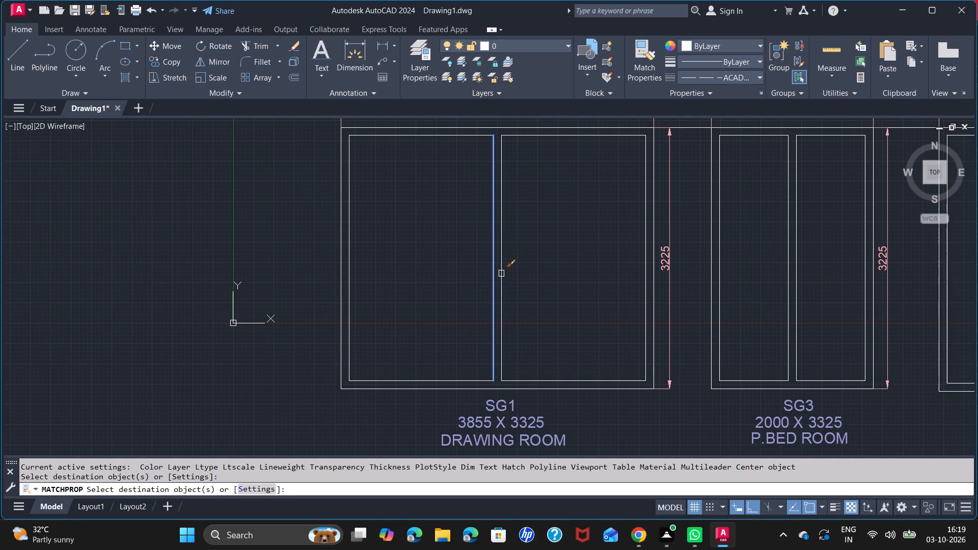
{"action": "left_click_drag", "start_coordinate": [500, 272], "coordinate": [505, 277]}
{"action": "left_click", "coordinate": [501, 273]}
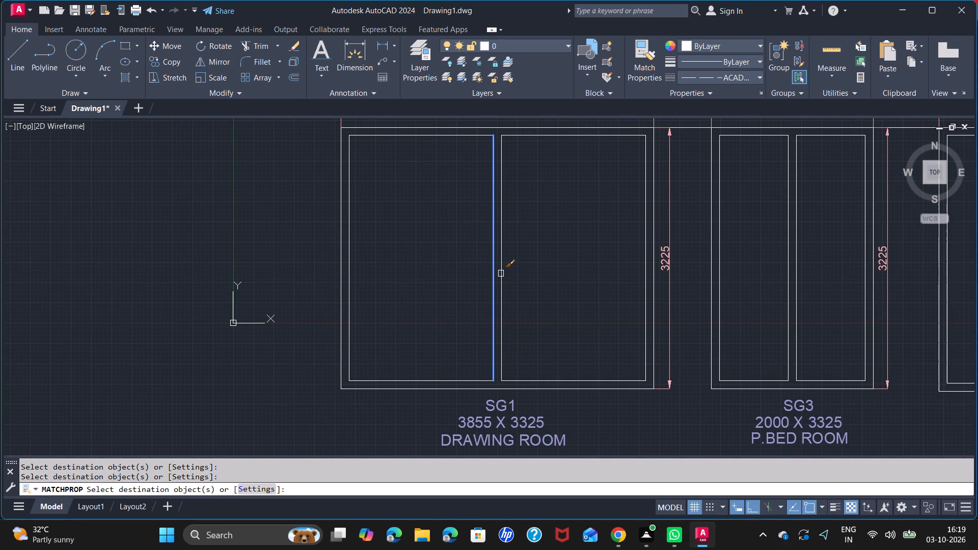
{"action": "scroll", "coordinate": [495, 356], "scroll_direction": "up", "scroll_amount": 6}
{"action": "scroll", "coordinate": [527, 326], "scroll_direction": "down", "scroll_amount": 2}
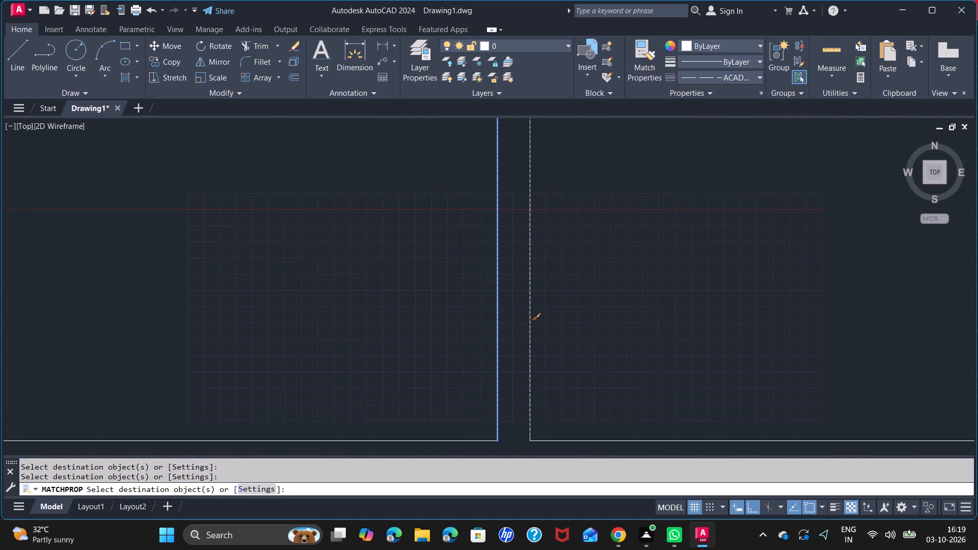
Load the ISO long-dash dot linetype ACAD_ISO04W100 from acadiso.lin into the drawing.
{"action": "left_click", "coordinate": [756, 81]}
{"action": "left_click", "coordinate": [732, 148]}
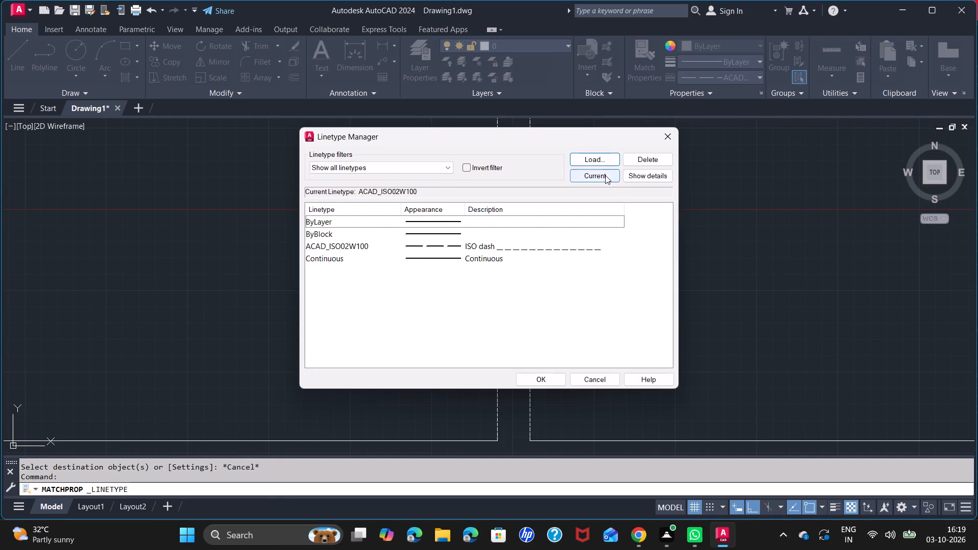
{"action": "left_click", "coordinate": [604, 158]}
{"action": "scroll", "coordinate": [458, 271], "scroll_direction": "down", "scroll_amount": 1}
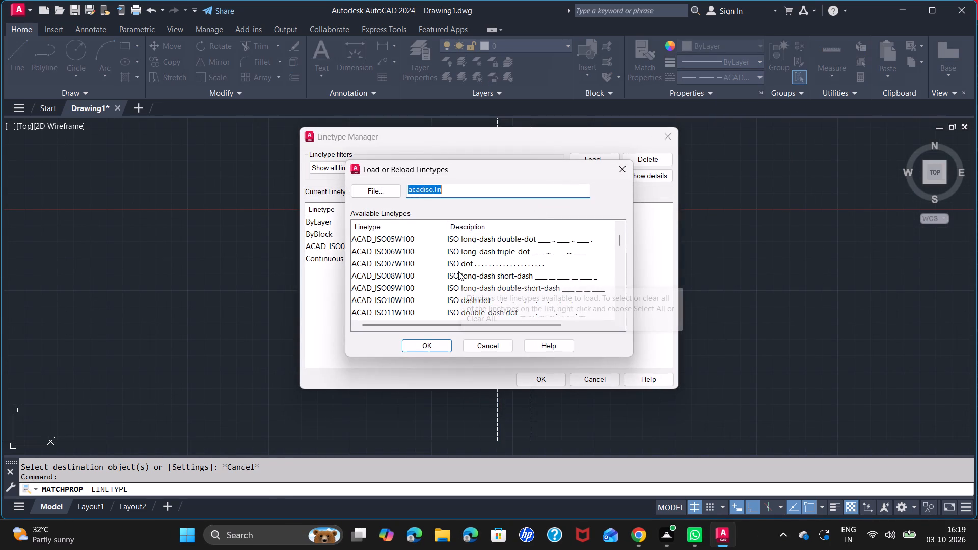
{"action": "scroll", "coordinate": [458, 271], "scroll_direction": "down", "scroll_amount": 2}
{"action": "scroll", "coordinate": [458, 271], "scroll_direction": "up", "scroll_amount": 1}
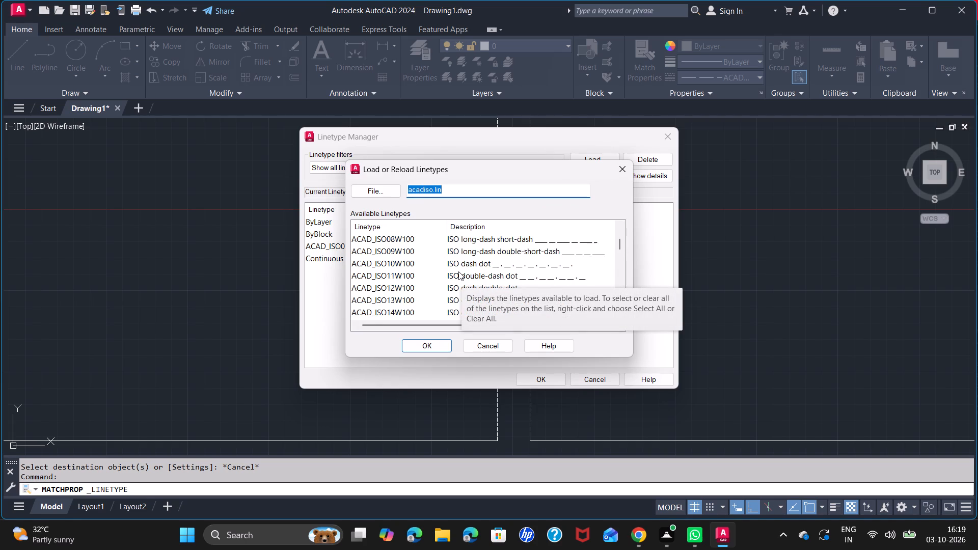
{"action": "scroll", "coordinate": [458, 271], "scroll_direction": "up", "scroll_amount": 2}
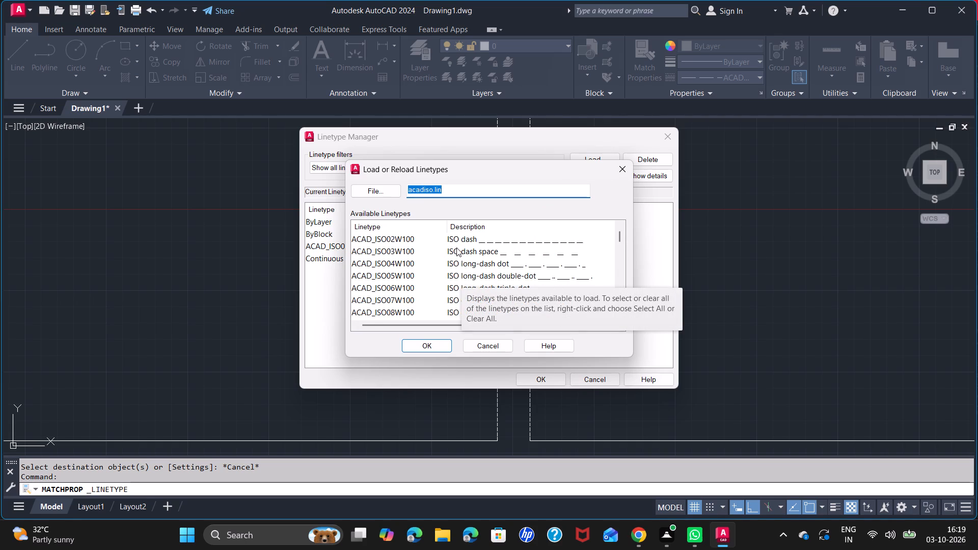
{"action": "scroll", "coordinate": [456, 247], "scroll_direction": "up", "scroll_amount": 2}
{"action": "left_click", "coordinate": [465, 266]}
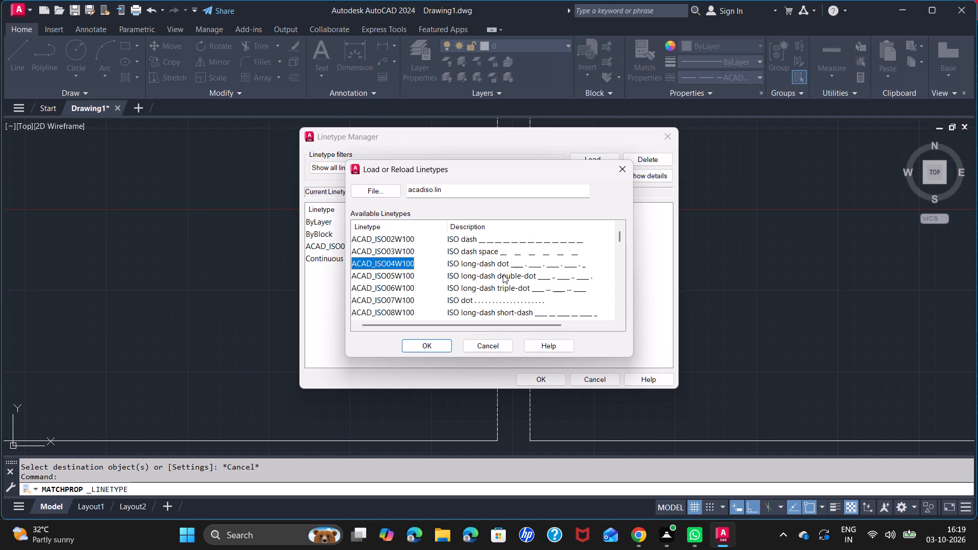
{"action": "left_click", "coordinate": [439, 346]}
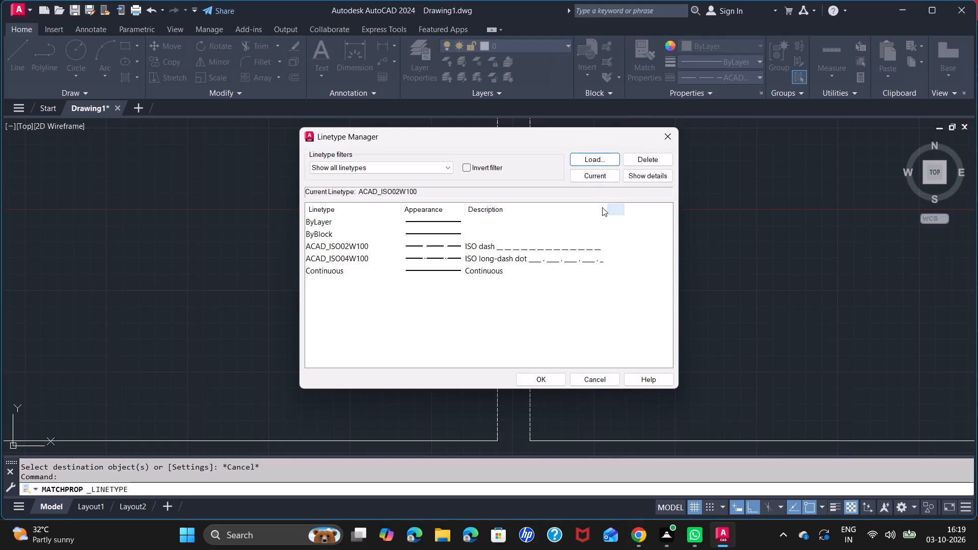
{"action": "left_click", "coordinate": [602, 177]}
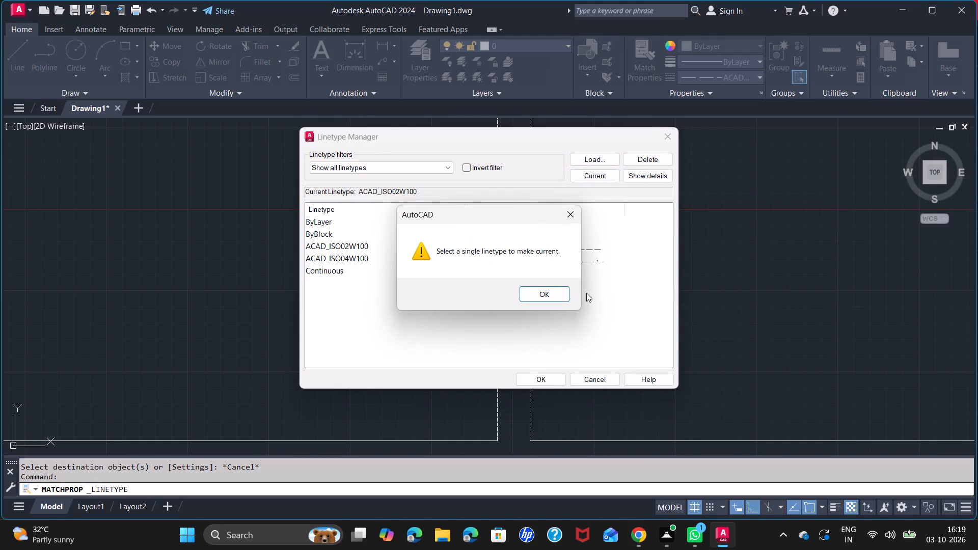
{"action": "left_click", "coordinate": [569, 206]}
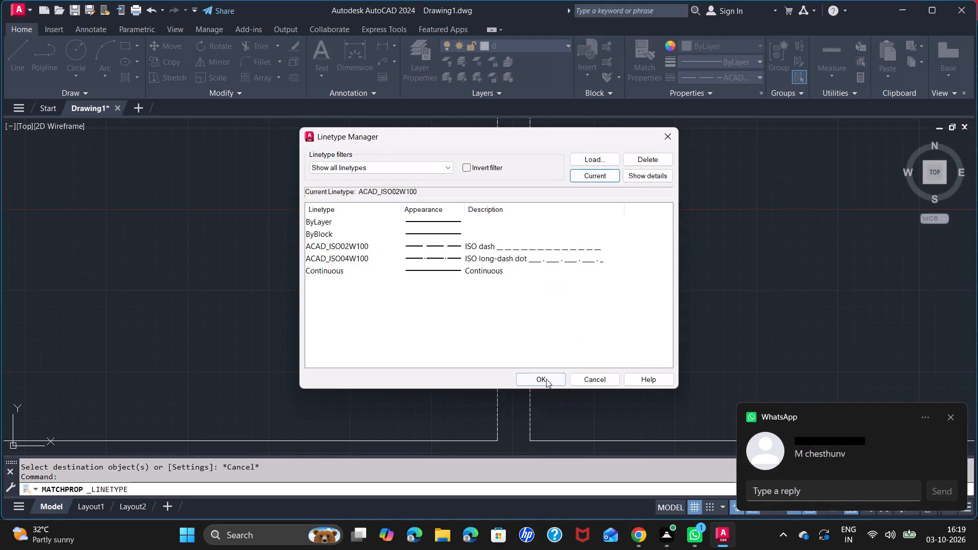
{"action": "left_click", "coordinate": [546, 379]}
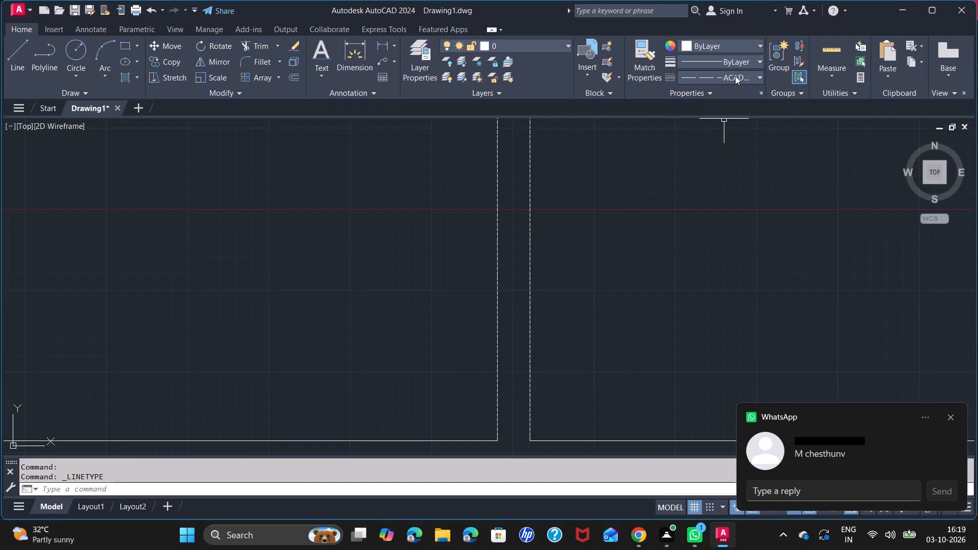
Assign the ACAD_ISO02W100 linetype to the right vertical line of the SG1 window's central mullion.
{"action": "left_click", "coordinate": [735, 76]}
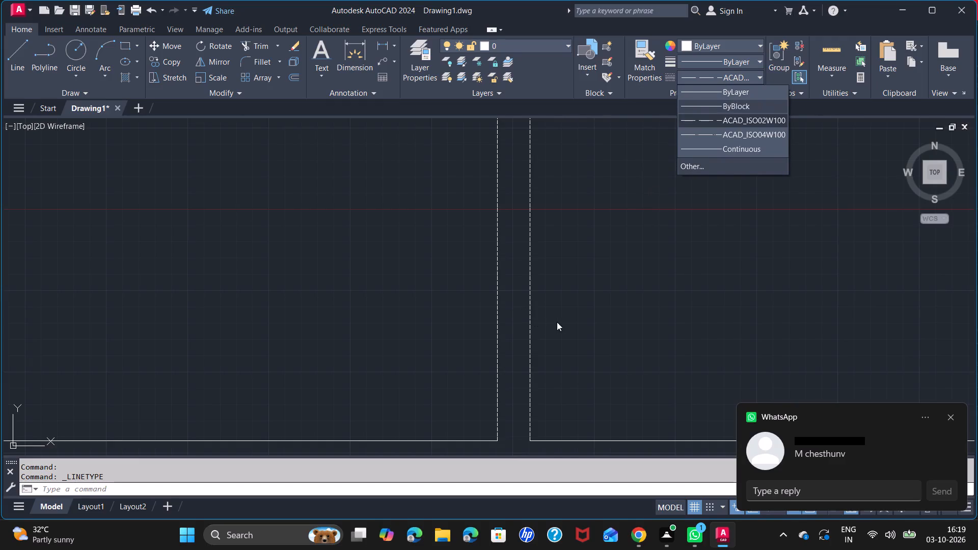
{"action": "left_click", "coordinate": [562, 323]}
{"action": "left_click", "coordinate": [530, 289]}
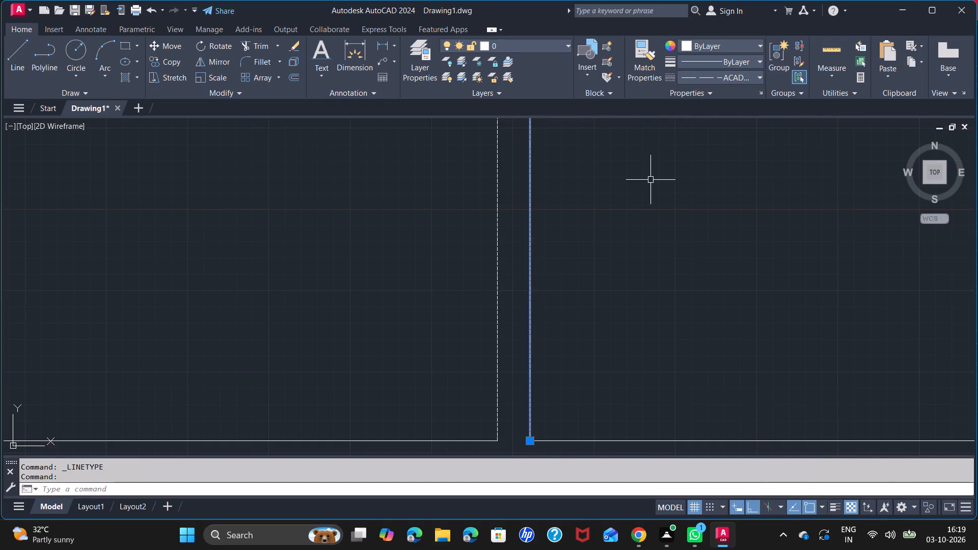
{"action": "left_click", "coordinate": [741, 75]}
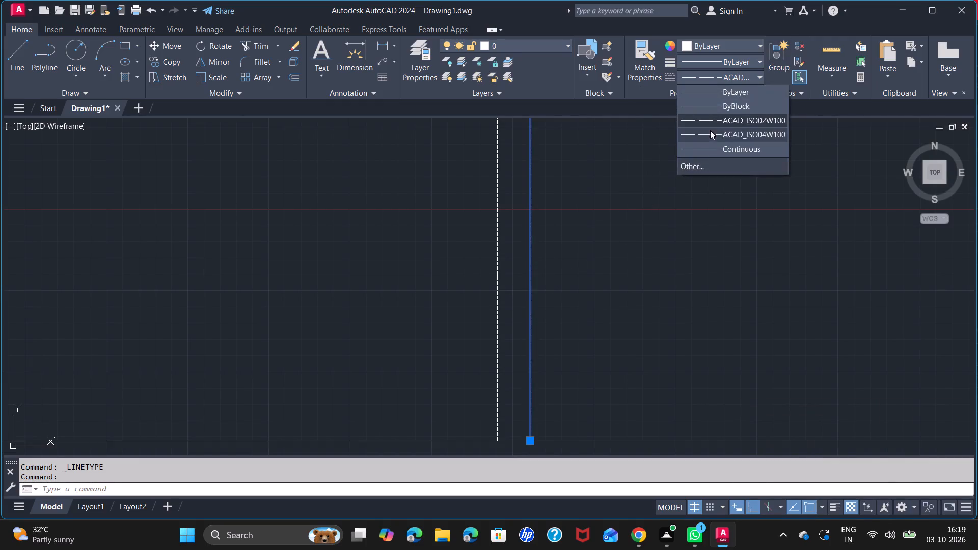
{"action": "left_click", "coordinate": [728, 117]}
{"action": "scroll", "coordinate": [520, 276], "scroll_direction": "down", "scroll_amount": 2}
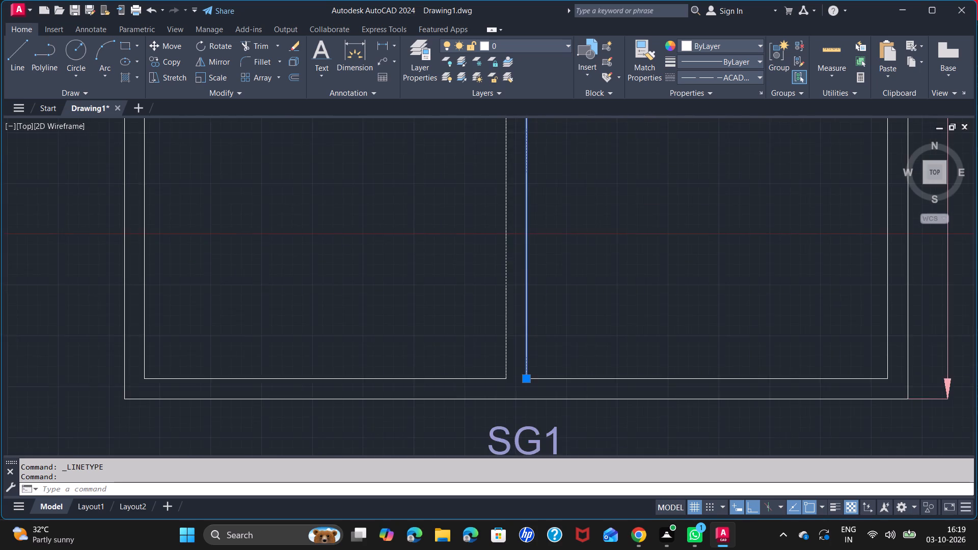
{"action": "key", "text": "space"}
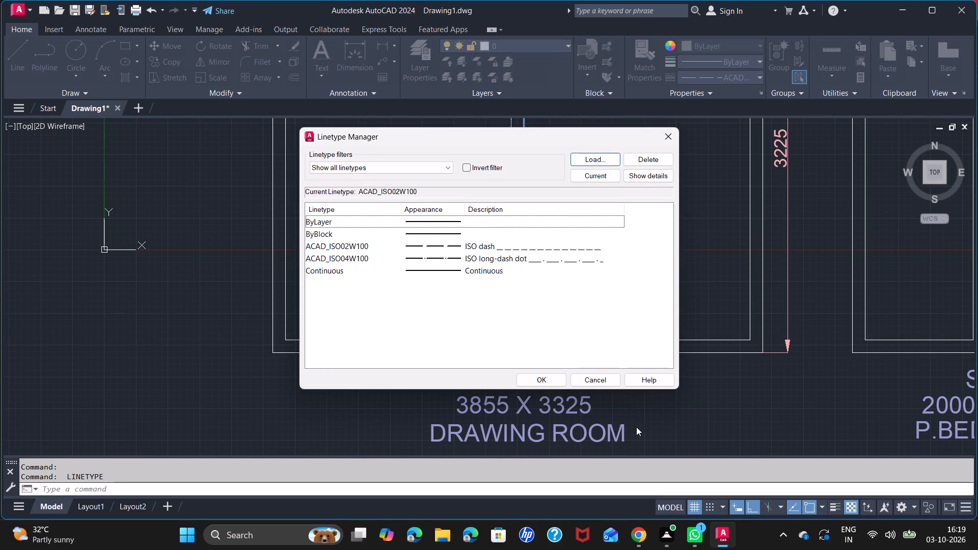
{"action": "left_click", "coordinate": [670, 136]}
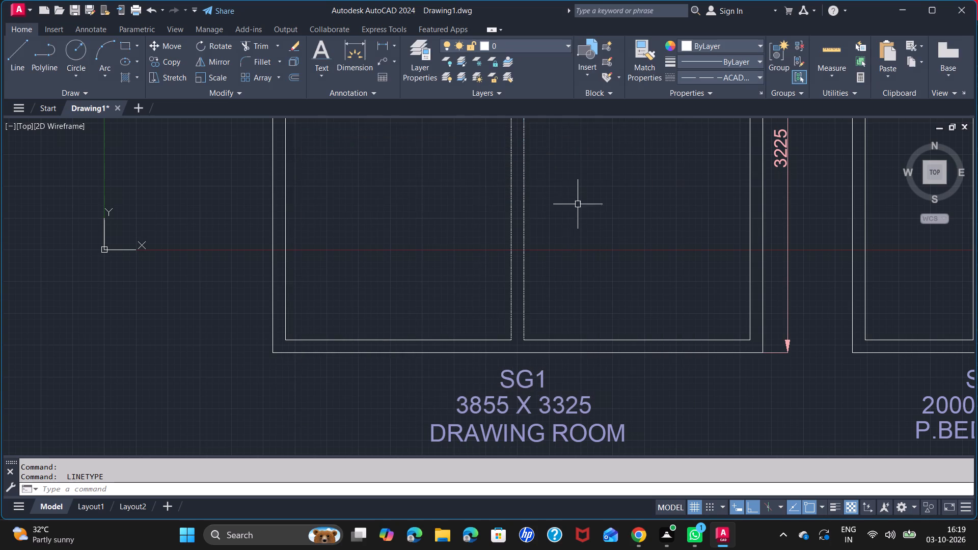
Examine how the linetype of the SG1 window's two central mullion lines displays at different magnifications.
{"action": "scroll", "coordinate": [521, 231], "scroll_direction": "up", "scroll_amount": 3}
{"action": "scroll", "coordinate": [538, 230], "scroll_direction": "down", "scroll_amount": 3}
{"action": "middle_click_drag", "start_coordinate": [558, 233], "coordinate": [528, 363]}
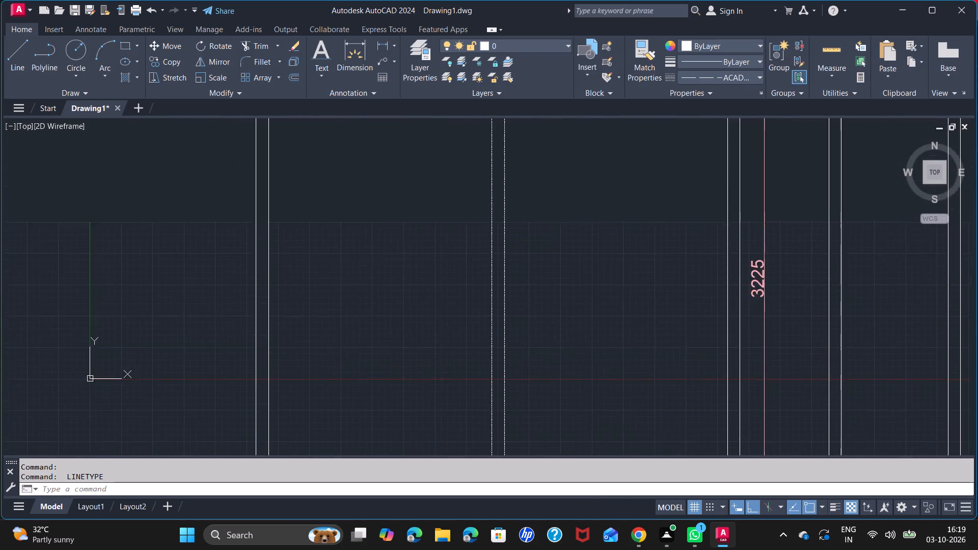
{"action": "scroll", "coordinate": [528, 363], "scroll_direction": "down", "scroll_amount": 2}
{"action": "scroll", "coordinate": [523, 352], "scroll_direction": "up", "scroll_amount": 1}
{"action": "middle_click_drag", "start_coordinate": [552, 345], "coordinate": [531, 291]}
{"action": "scroll", "coordinate": [531, 291], "scroll_direction": "up", "scroll_amount": 1}
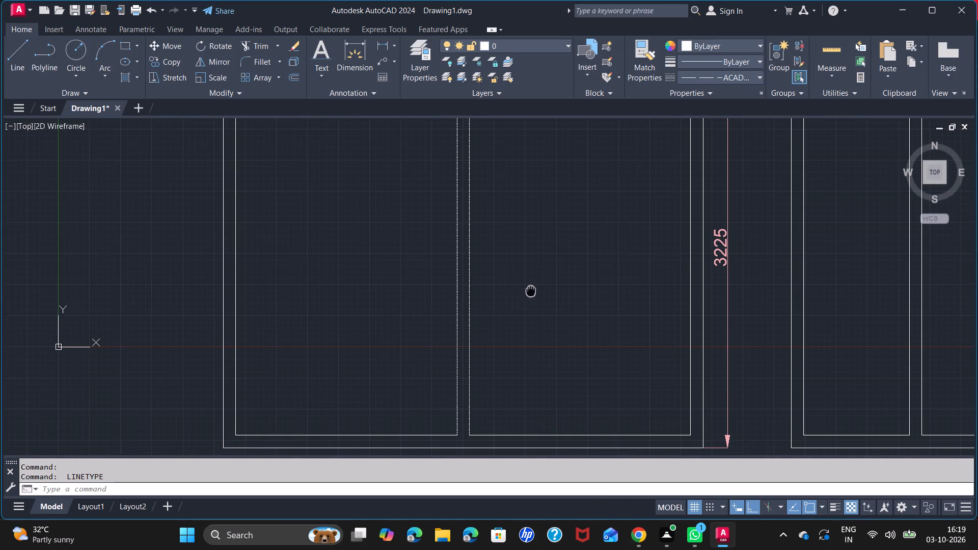
{"action": "scroll", "coordinate": [483, 276], "scroll_direction": "up", "scroll_amount": 4}
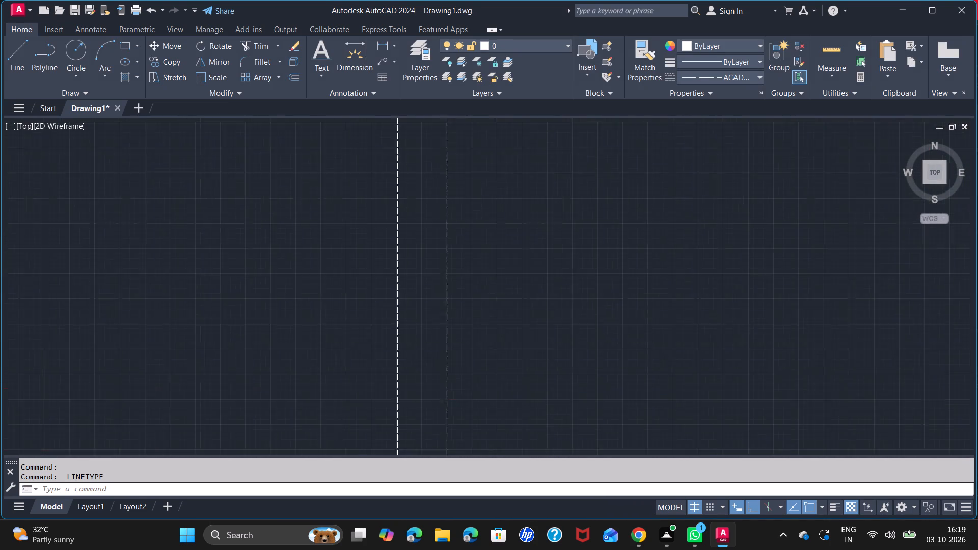
{"action": "scroll", "coordinate": [479, 308], "scroll_direction": "down", "scroll_amount": 3}
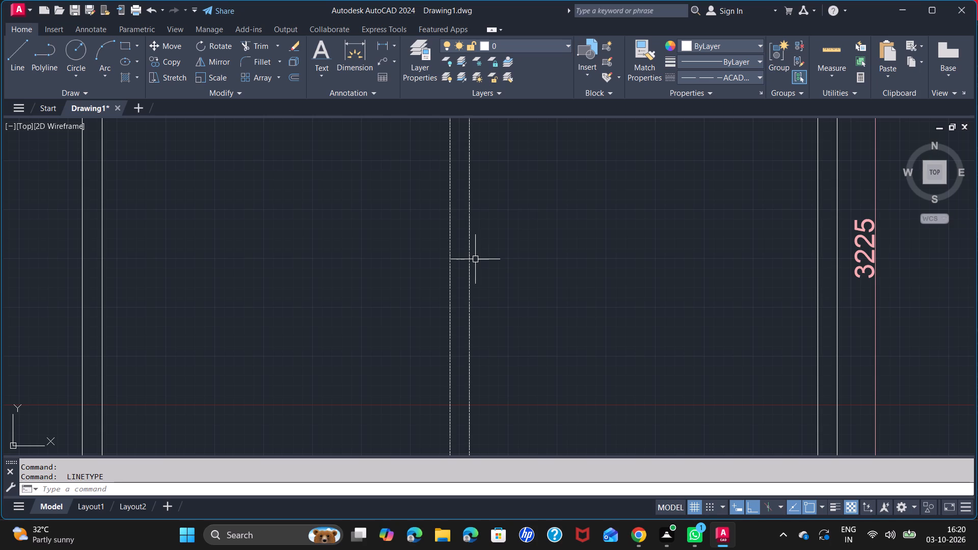
Apply the ACAD_ISO02W100 linetype to the right vertical line of the SG1 window's central mullion again.
{"action": "left_click", "coordinate": [468, 256]}
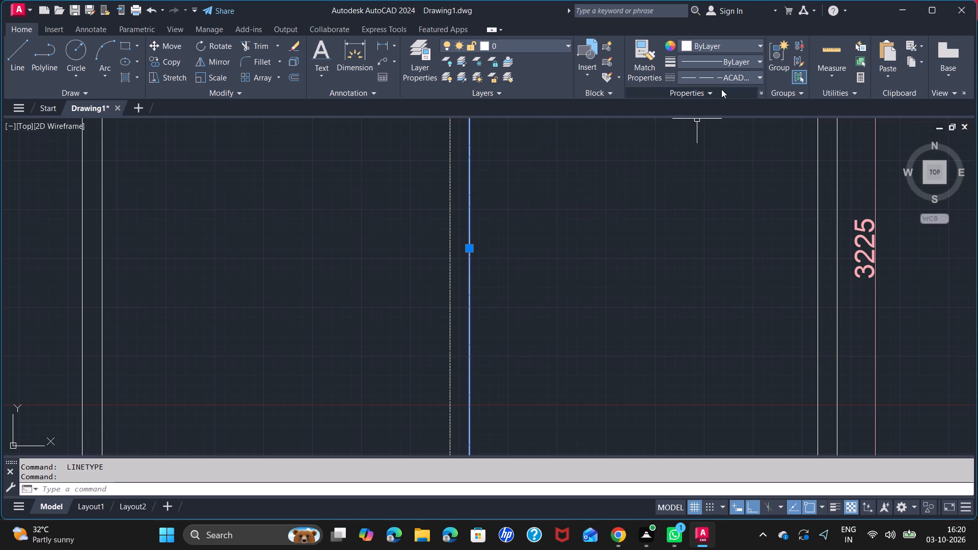
{"action": "left_click", "coordinate": [731, 75]}
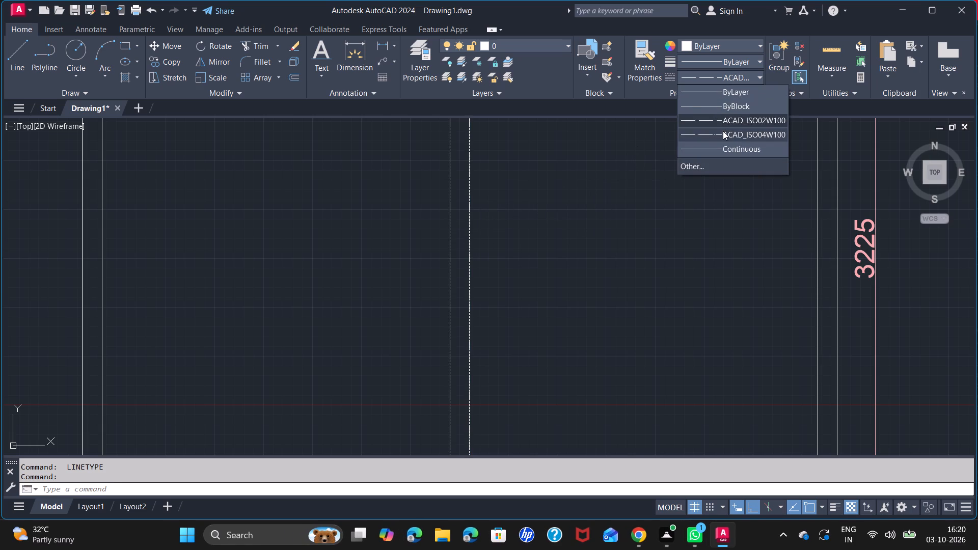
{"action": "left_click", "coordinate": [724, 119]}
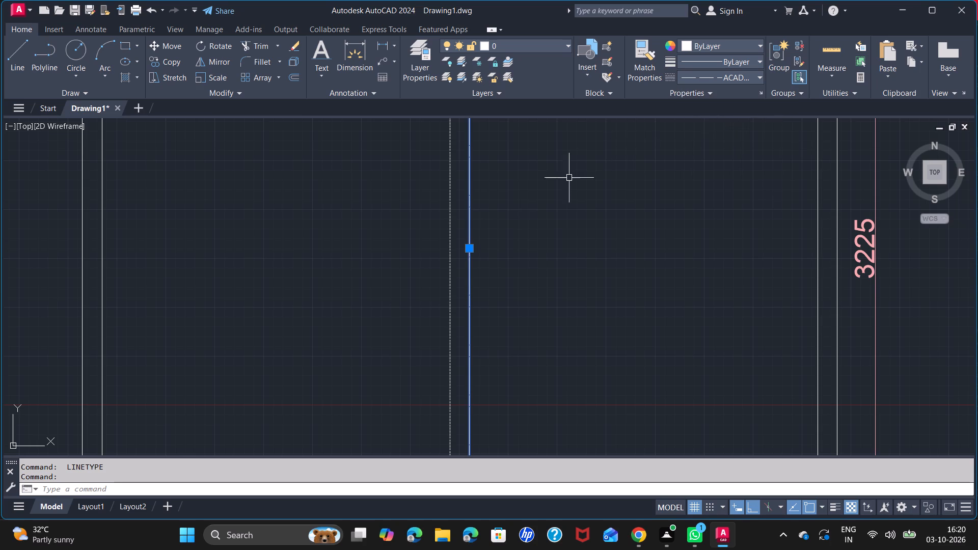
Match the right mullion line's properties onto SG1's left mullion line and the right pane's bottom and right inner edges.
{"action": "left_click", "coordinate": [642, 45]}
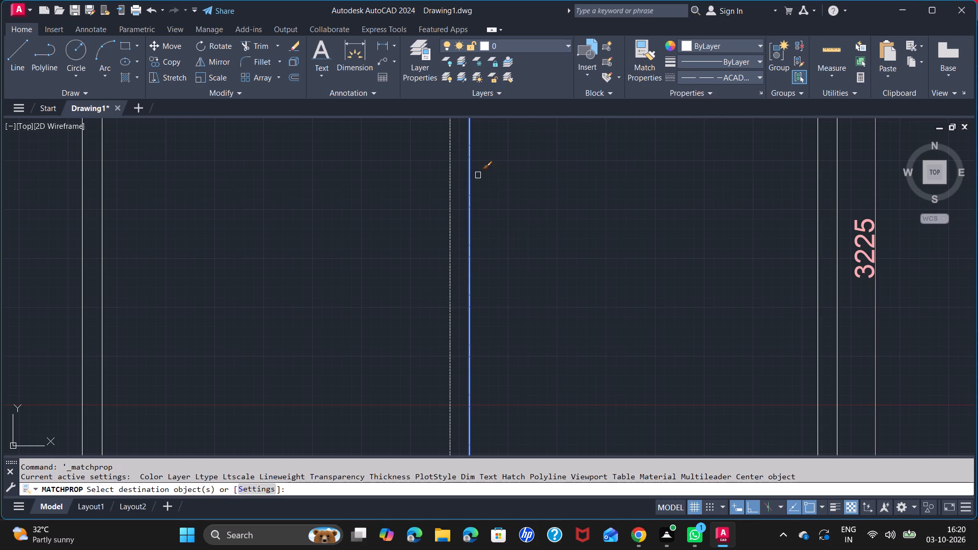
{"action": "left_click", "coordinate": [448, 205]}
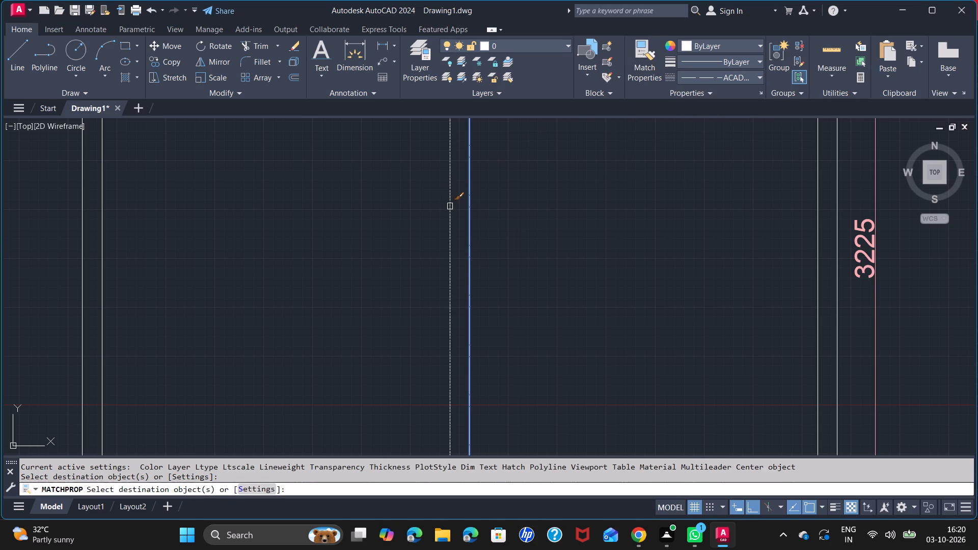
{"action": "left_click", "coordinate": [448, 201]}
{"action": "scroll", "coordinate": [544, 199], "scroll_direction": "down", "scroll_amount": 2}
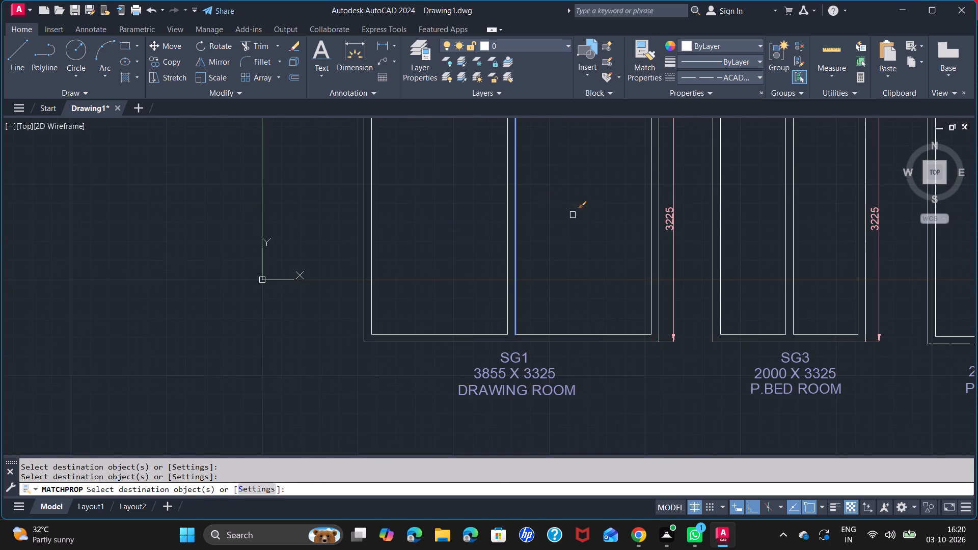
{"action": "middle_click_drag", "start_coordinate": [583, 221], "coordinate": [495, 227]}
{"action": "scroll", "coordinate": [492, 346], "scroll_direction": "up", "scroll_amount": 3}
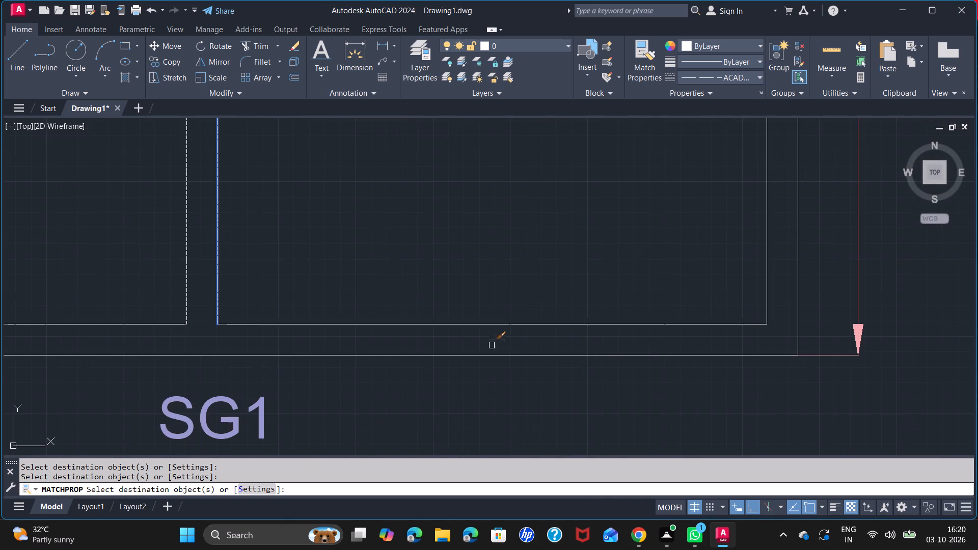
{"action": "left_click", "coordinate": [500, 325]}
{"action": "middle_click_drag", "start_coordinate": [702, 215], "coordinate": [584, 255]}
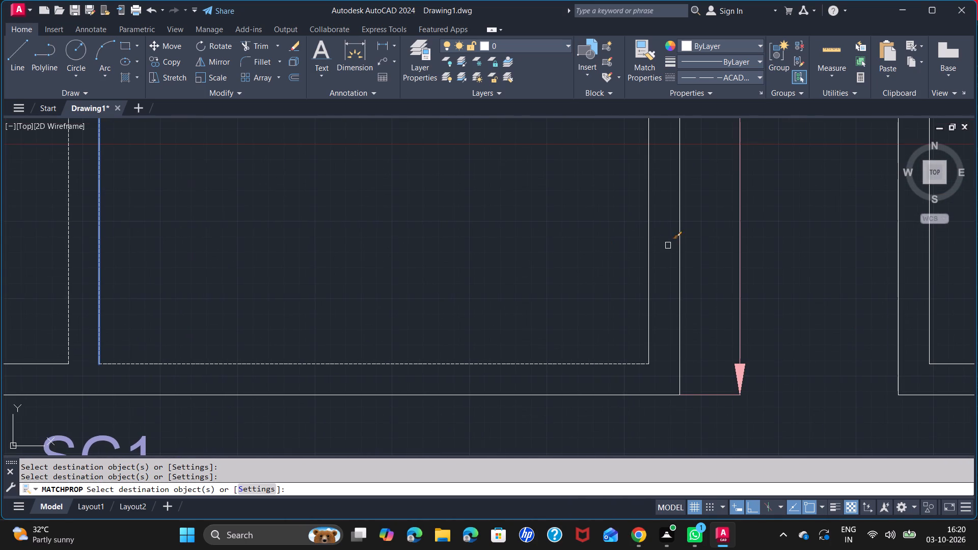
{"action": "left_click", "coordinate": [649, 247]}
{"action": "scroll", "coordinate": [456, 235], "scroll_direction": "down", "scroll_amount": 2}
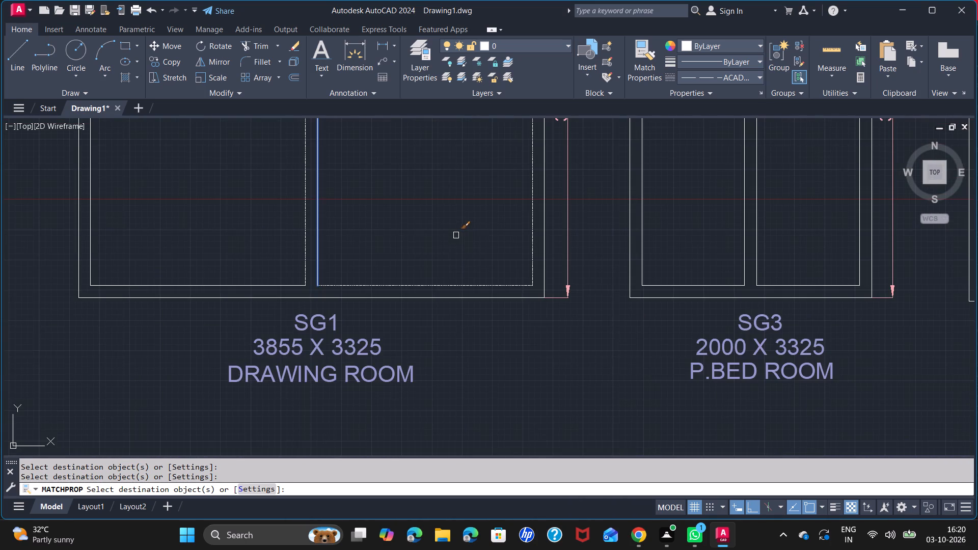
Match the same dashed properties onto the SG1 left pane's bottom and left edges and both panes' top edges.
{"action": "middle_click_drag", "start_coordinate": [456, 235], "coordinate": [940, 248]}
{"action": "scroll", "coordinate": [746, 298], "scroll_direction": "up", "scroll_amount": 2}
{"action": "left_click", "coordinate": [746, 298]}
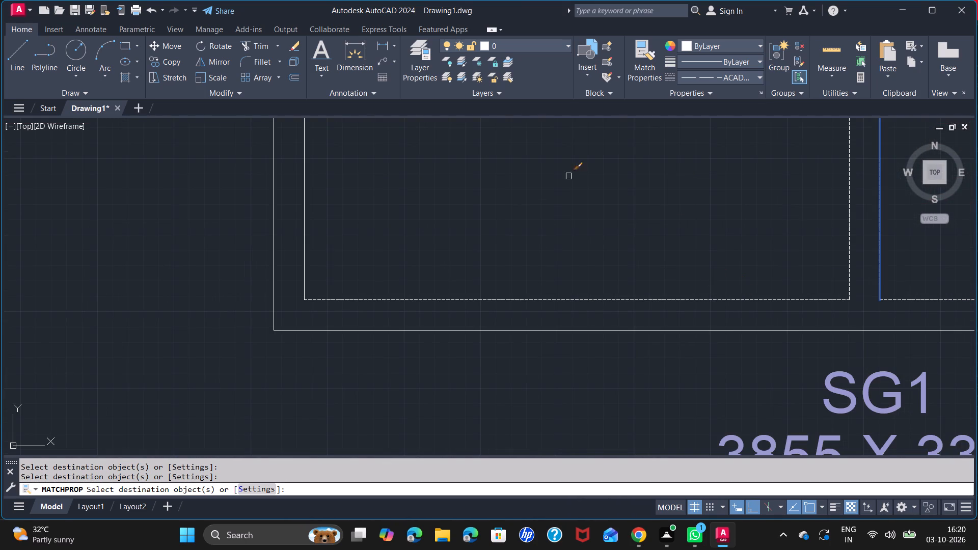
{"action": "middle_click_drag", "start_coordinate": [561, 164], "coordinate": [615, 322]}
{"action": "left_click", "coordinate": [360, 258]}
{"action": "scroll", "coordinate": [596, 213], "scroll_direction": "down", "scroll_amount": 2}
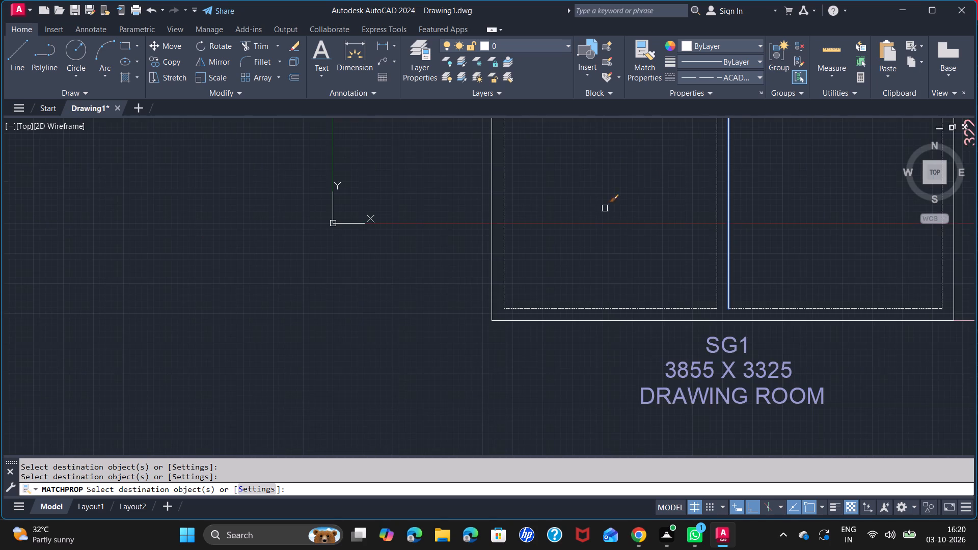
{"action": "middle_click_drag", "start_coordinate": [664, 170], "coordinate": [620, 358]}
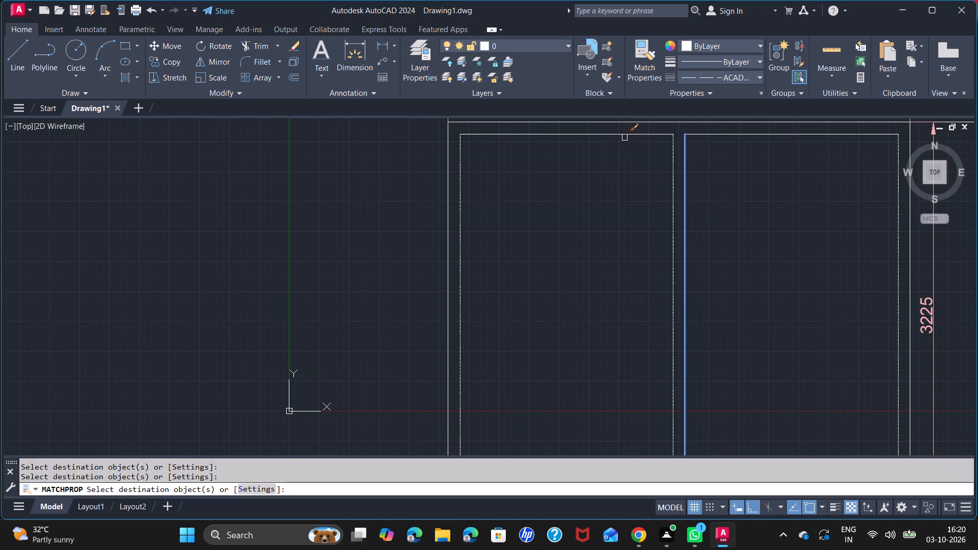
{"action": "left_click", "coordinate": [631, 134]}
{"action": "left_click", "coordinate": [744, 134]}
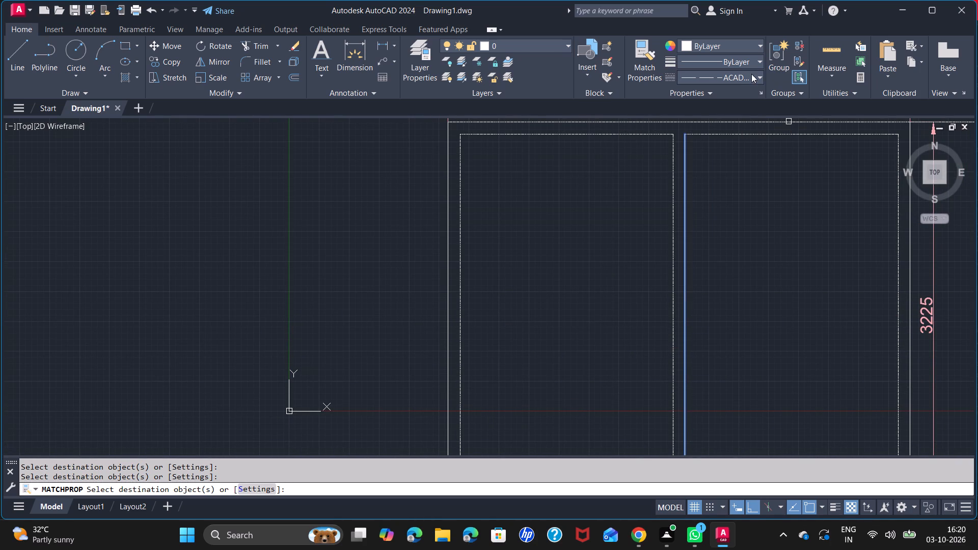
Open the list of linetypes loadable from acadiso.lin and examine the dashed patterns for a suitable one.
{"action": "left_click", "coordinate": [756, 81]}
{"action": "left_click", "coordinate": [745, 167]}
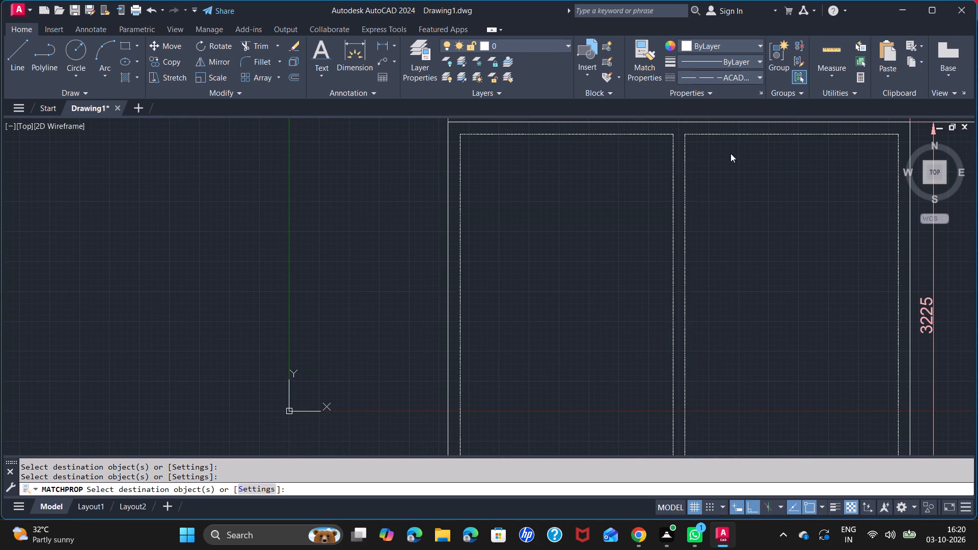
{"action": "left_click", "coordinate": [598, 159]}
{"action": "scroll", "coordinate": [507, 265], "scroll_direction": "down", "scroll_amount": 2}
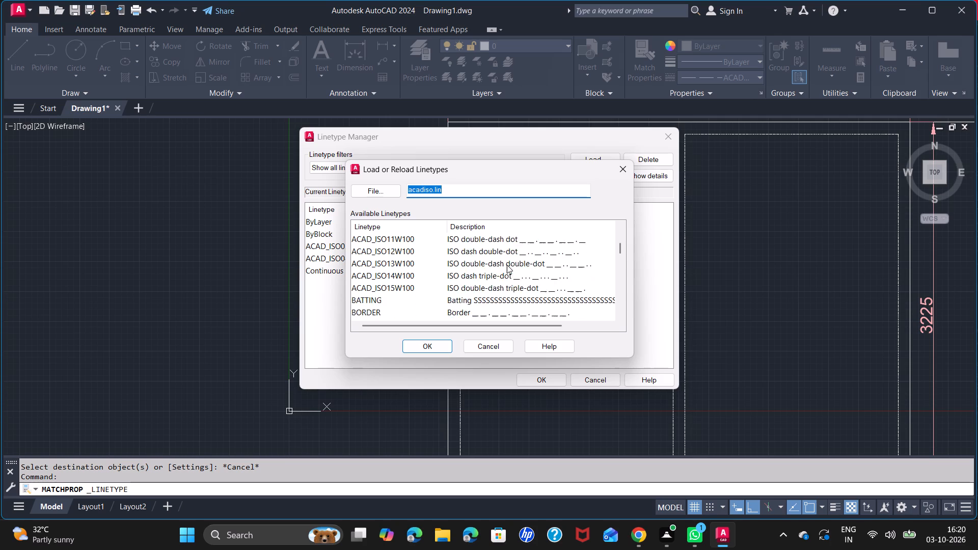
{"action": "scroll", "coordinate": [507, 265], "scroll_direction": "down", "scroll_amount": 5}
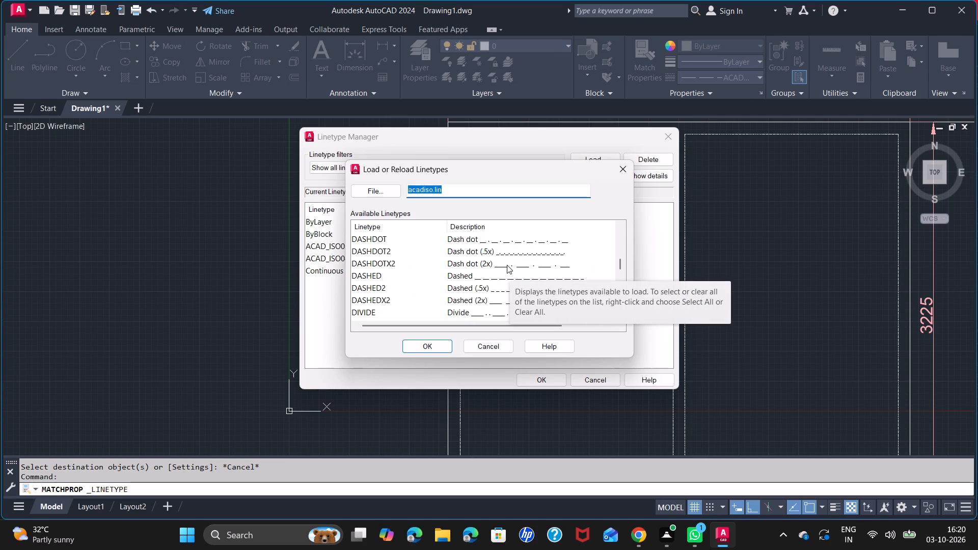
{"action": "scroll", "coordinate": [500, 267], "scroll_direction": "down", "scroll_amount": 4}
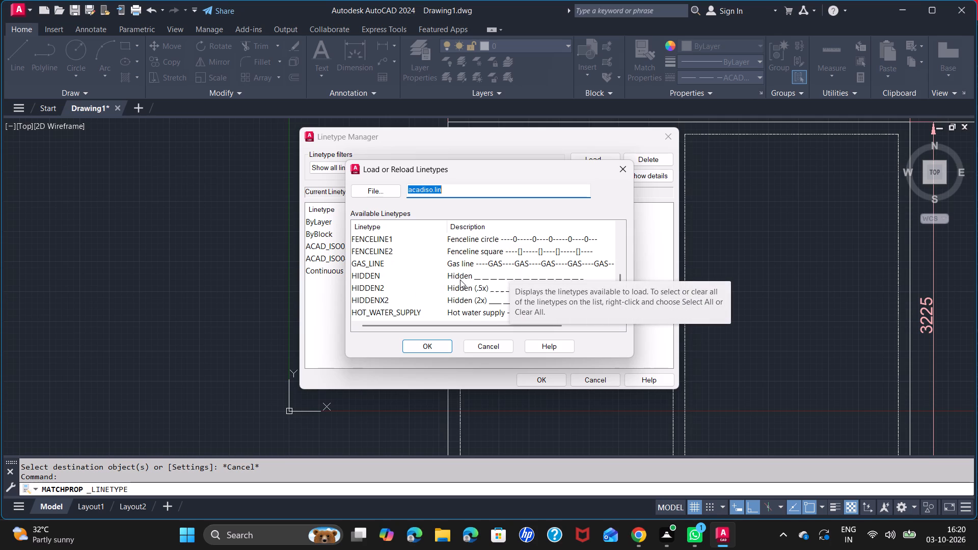
{"action": "scroll", "coordinate": [438, 264], "scroll_direction": "down", "scroll_amount": 4}
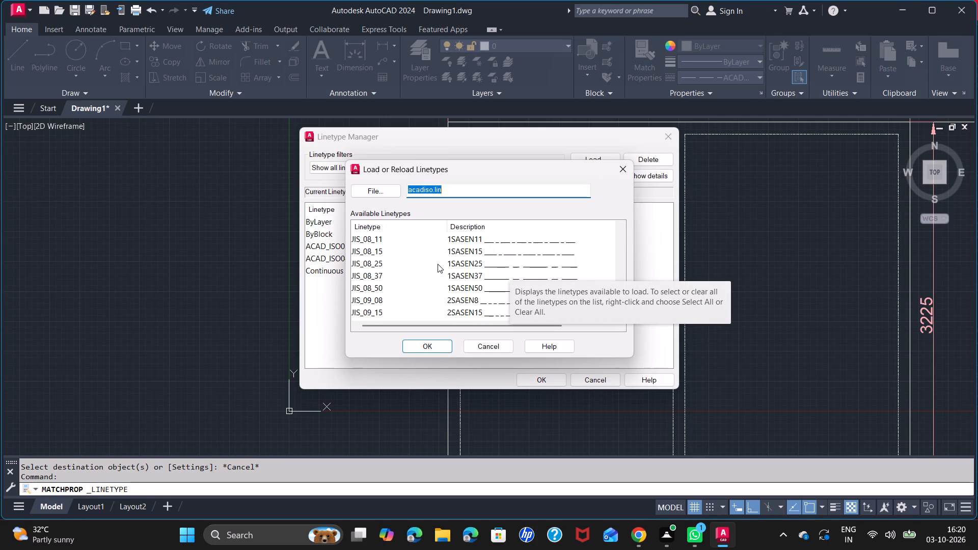
{"action": "scroll", "coordinate": [438, 264], "scroll_direction": "down", "scroll_amount": 4}
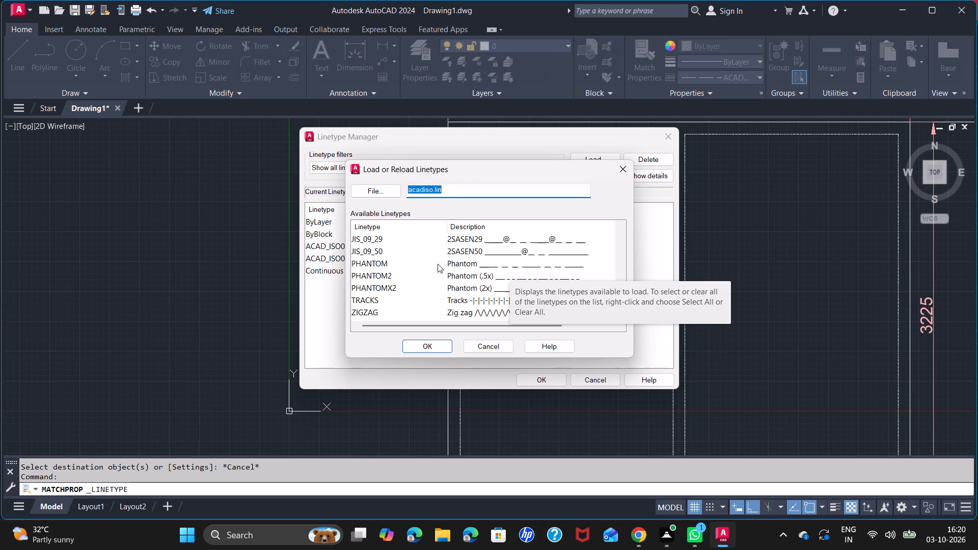
{"action": "scroll", "coordinate": [438, 264], "scroll_direction": "down", "scroll_amount": 7}
{"action": "scroll", "coordinate": [440, 286], "scroll_direction": "up", "scroll_amount": 3}
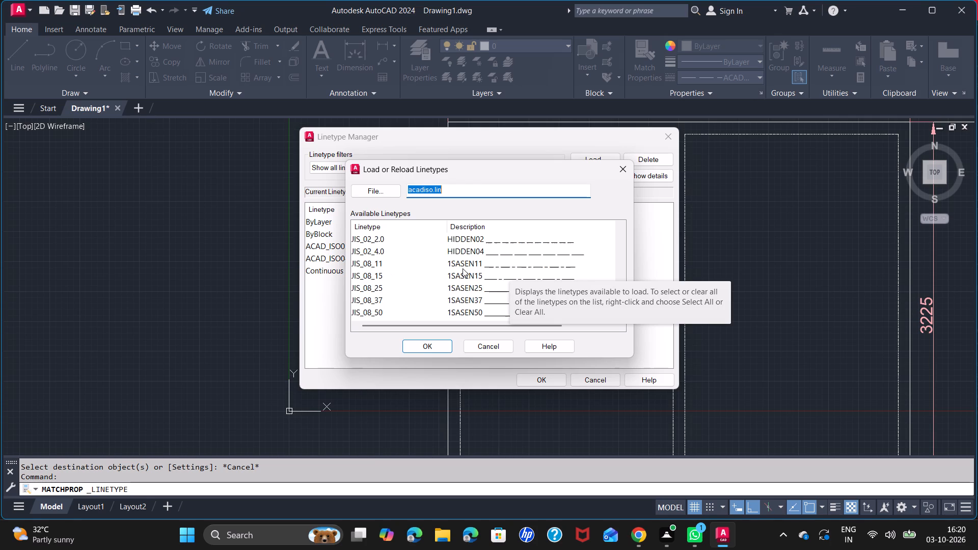
{"action": "scroll", "coordinate": [463, 268], "scroll_direction": "up", "scroll_amount": 3}
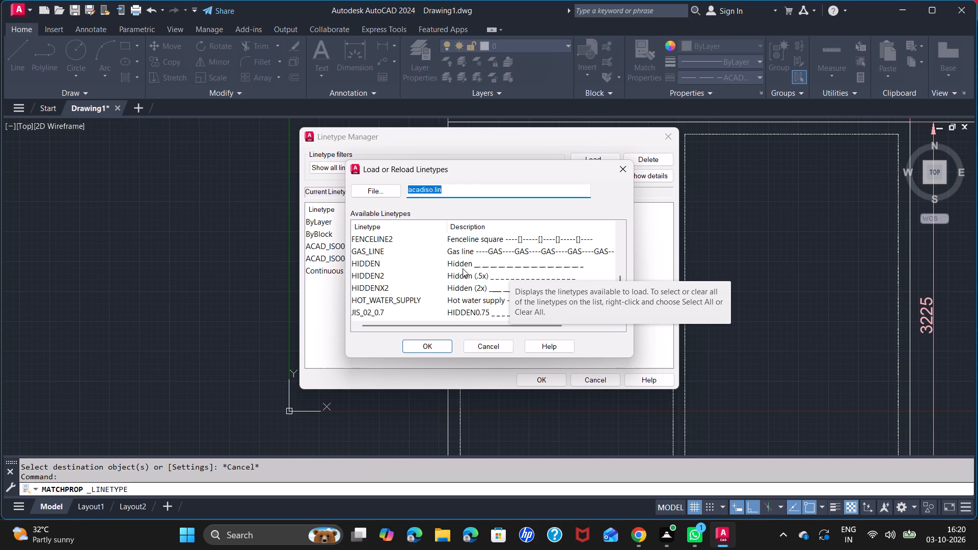
{"action": "scroll", "coordinate": [468, 257], "scroll_direction": "up", "scroll_amount": 3}
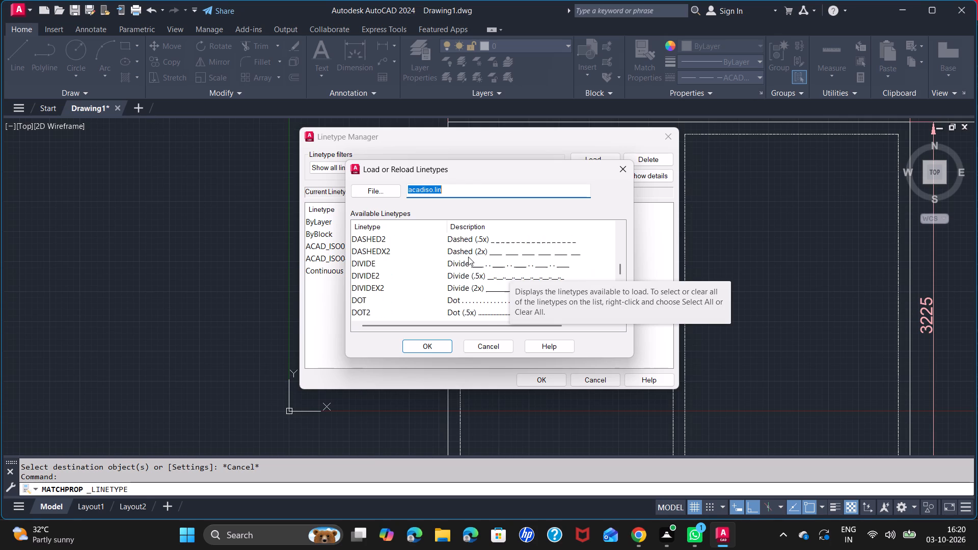
{"action": "scroll", "coordinate": [473, 243], "scroll_direction": "up", "scroll_amount": 2}
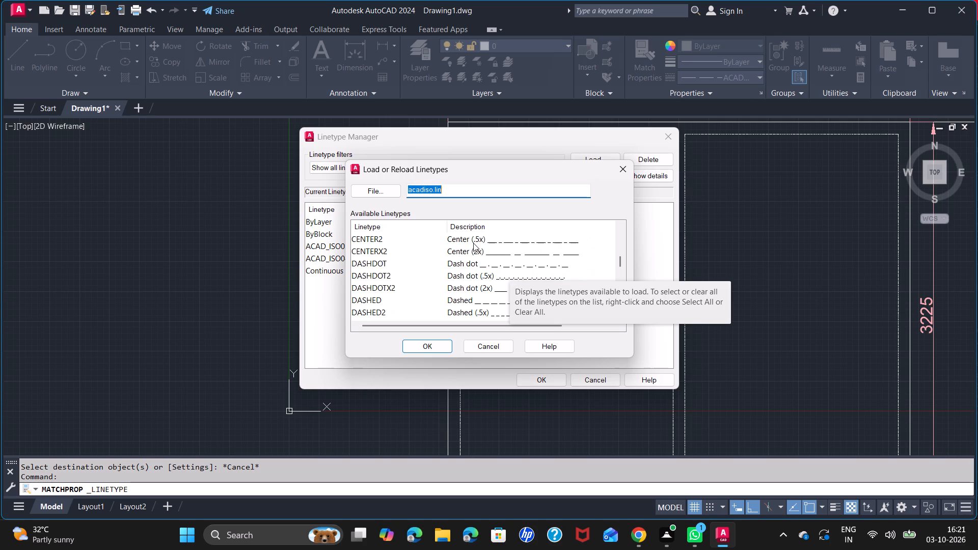
{"action": "left_click", "coordinate": [500, 253]}
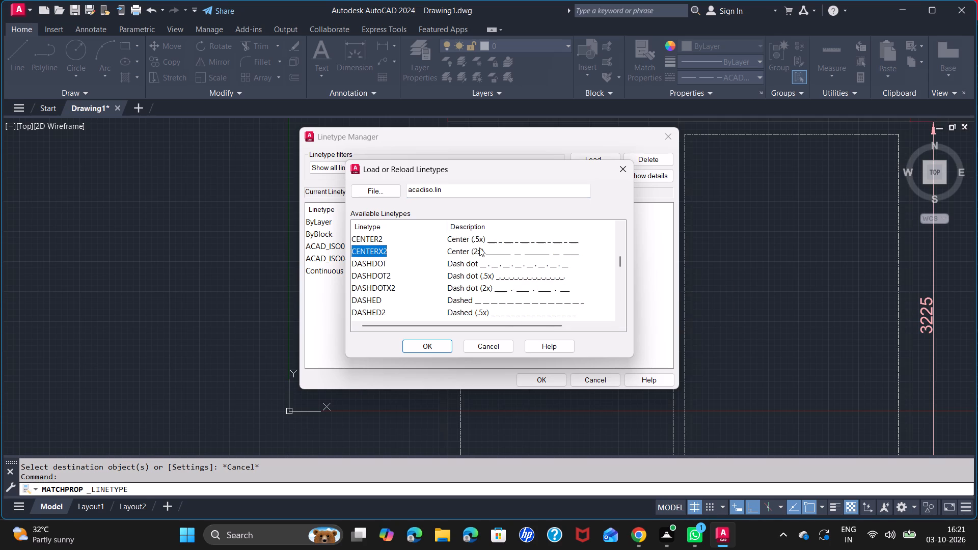
{"action": "scroll", "coordinate": [471, 241], "scroll_direction": "up", "scroll_amount": 5}
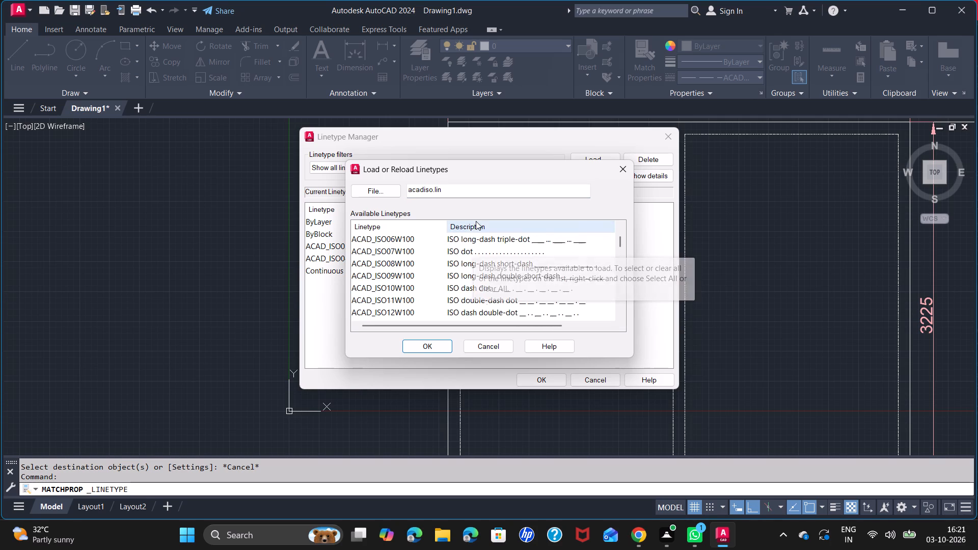
{"action": "scroll", "coordinate": [466, 258], "scroll_direction": "down", "scroll_amount": 2}
{"action": "scroll", "coordinate": [466, 258], "scroll_direction": "up", "scroll_amount": 1}
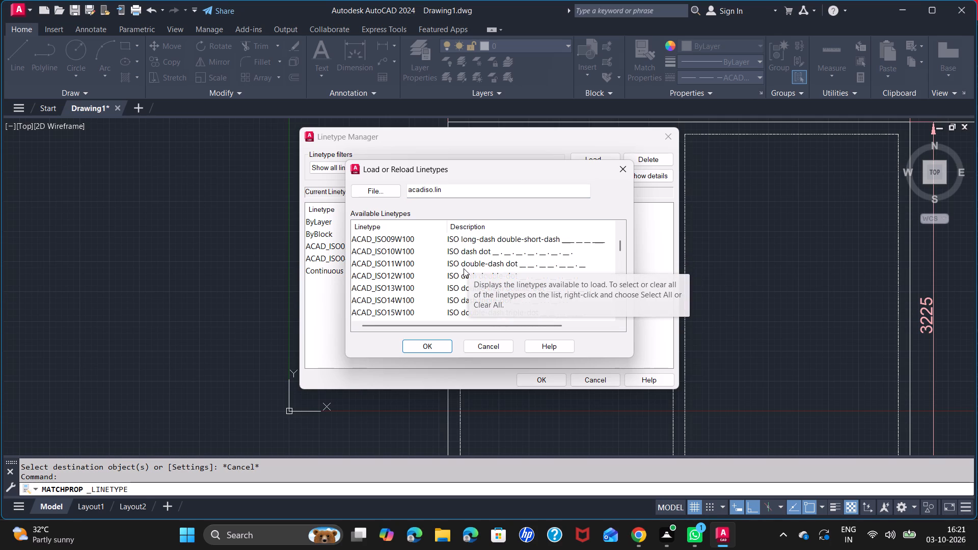
{"action": "scroll", "coordinate": [464, 268], "scroll_direction": "up", "scroll_amount": 3}
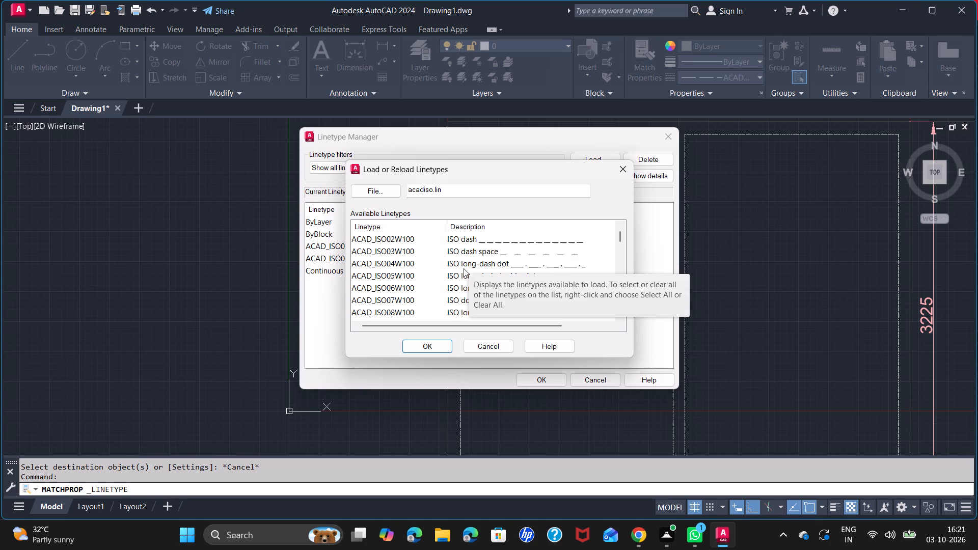
Load the ACAD_ISO03W100 (ISO dash space) linetype into the drawing and close the Linetype Manager.
{"action": "left_click", "coordinate": [478, 252]}
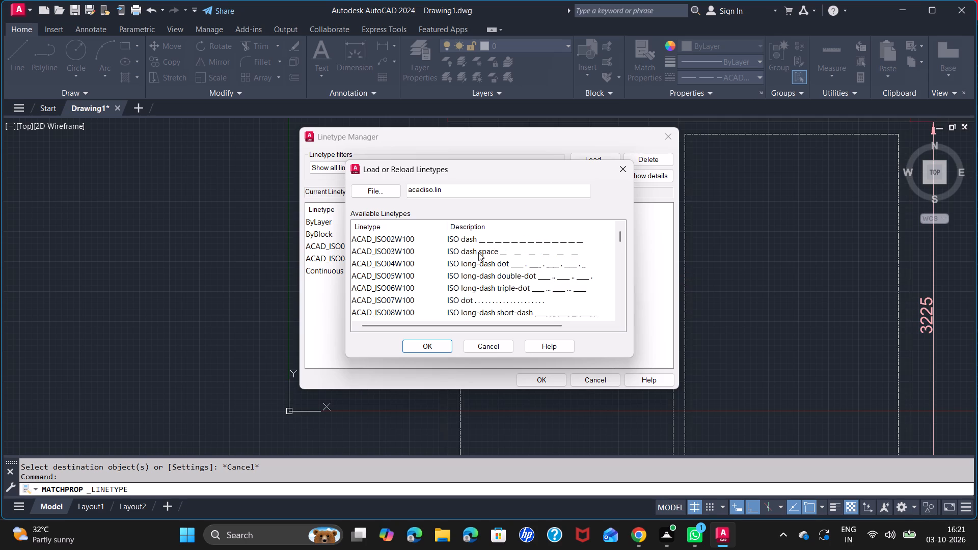
{"action": "left_click", "coordinate": [432, 345]}
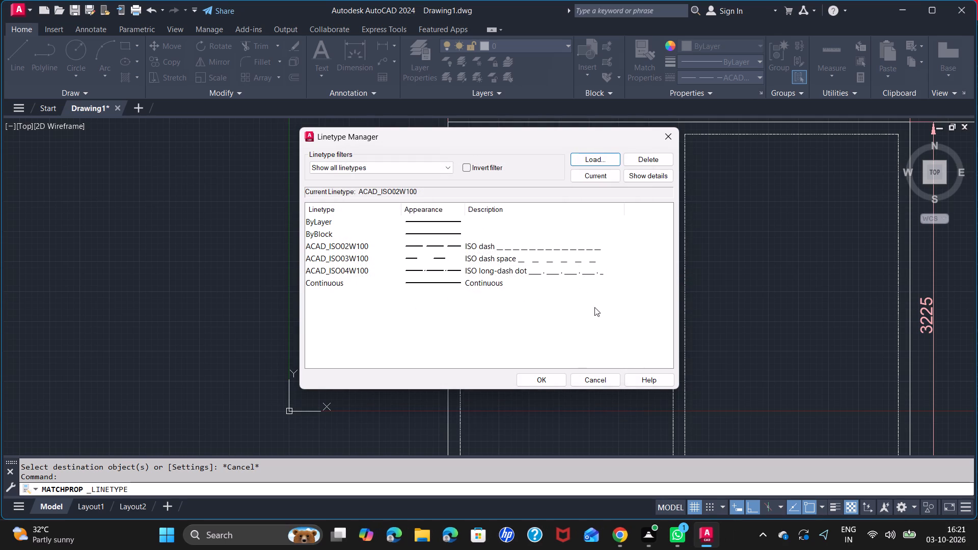
{"action": "left_click", "coordinate": [547, 388]}
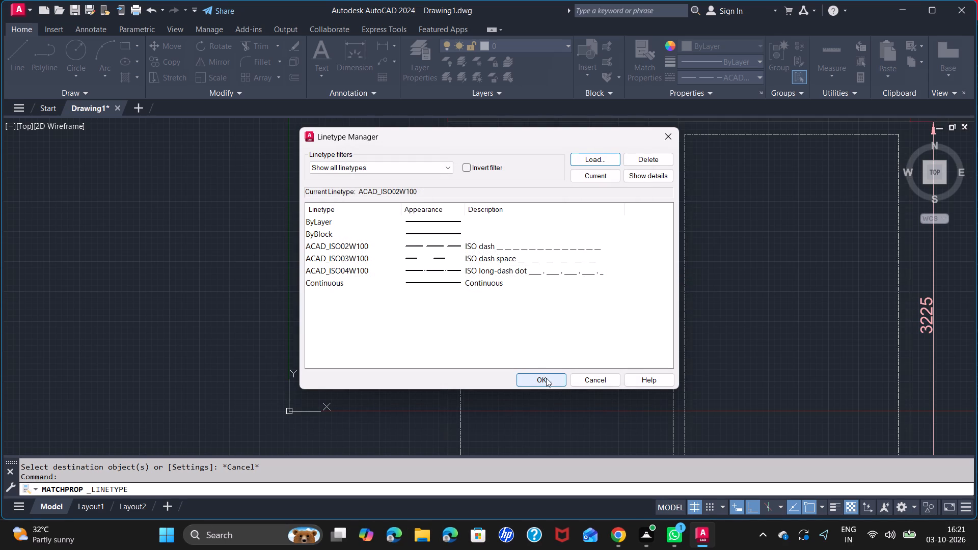
{"action": "left_click", "coordinate": [549, 383]}
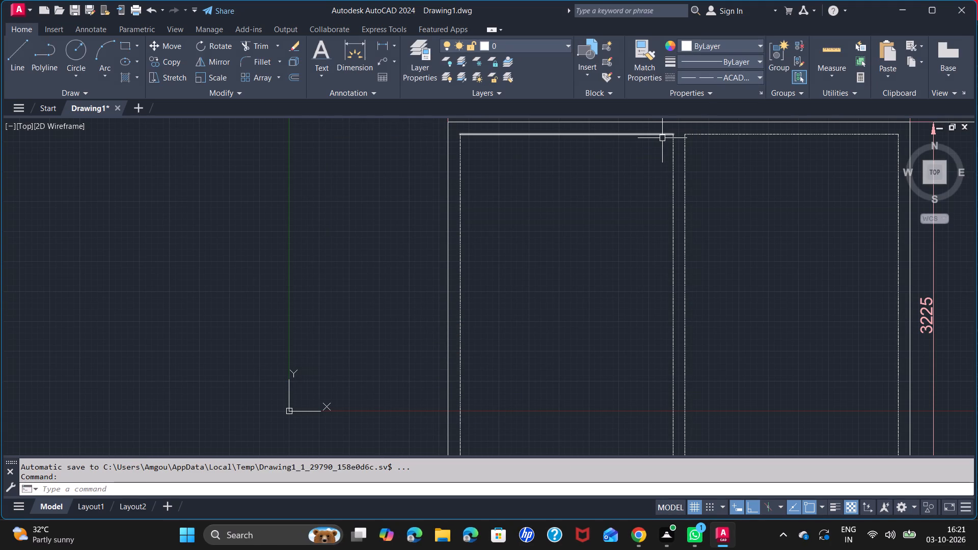
Apply the ACAD_ISO03W100 linetype to the top edge of the SG1 window's left pane.
{"action": "left_click", "coordinate": [665, 136]}
{"action": "left_click", "coordinate": [759, 79]}
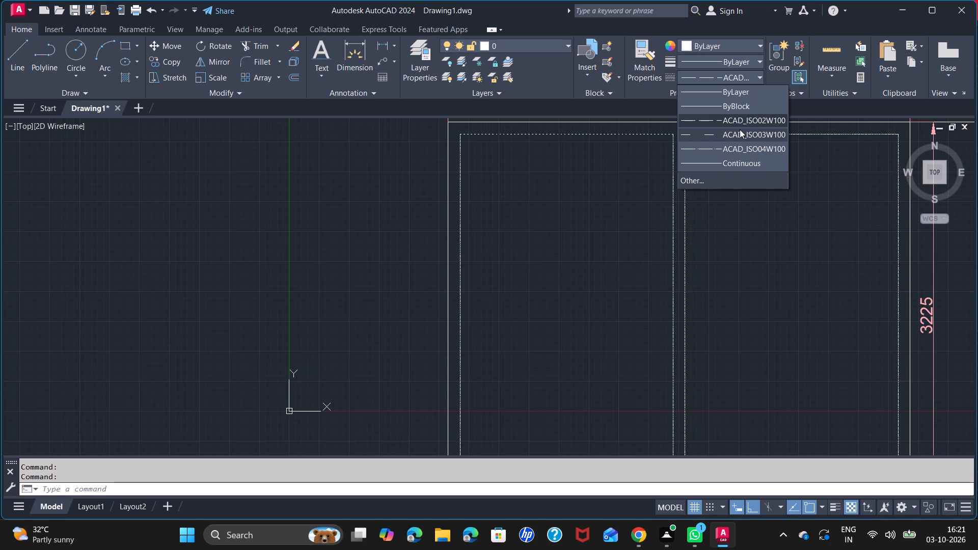
{"action": "left_click", "coordinate": [749, 133]}
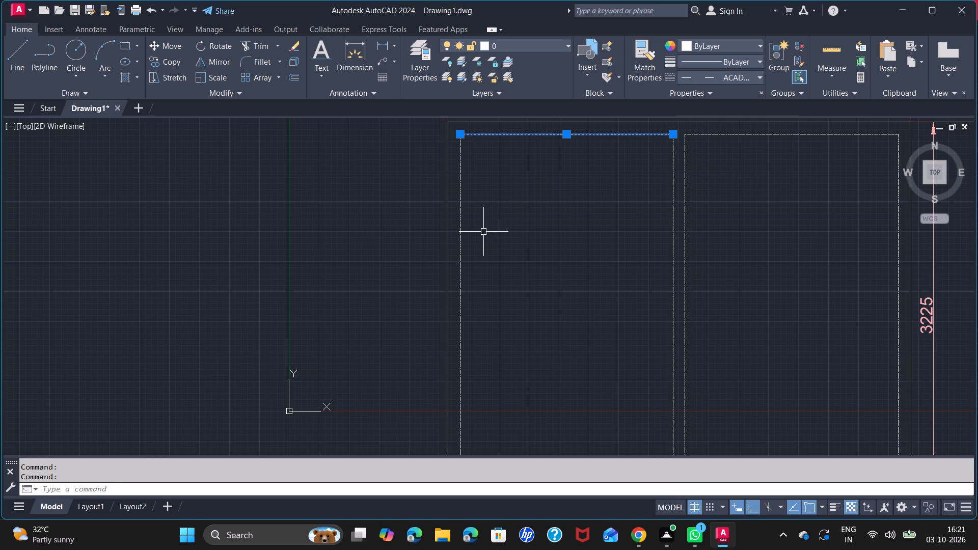
Match the SG1 left pane's top edge properties onto all the other inner edges of SG1's two panes.
{"action": "left_click", "coordinate": [643, 54]}
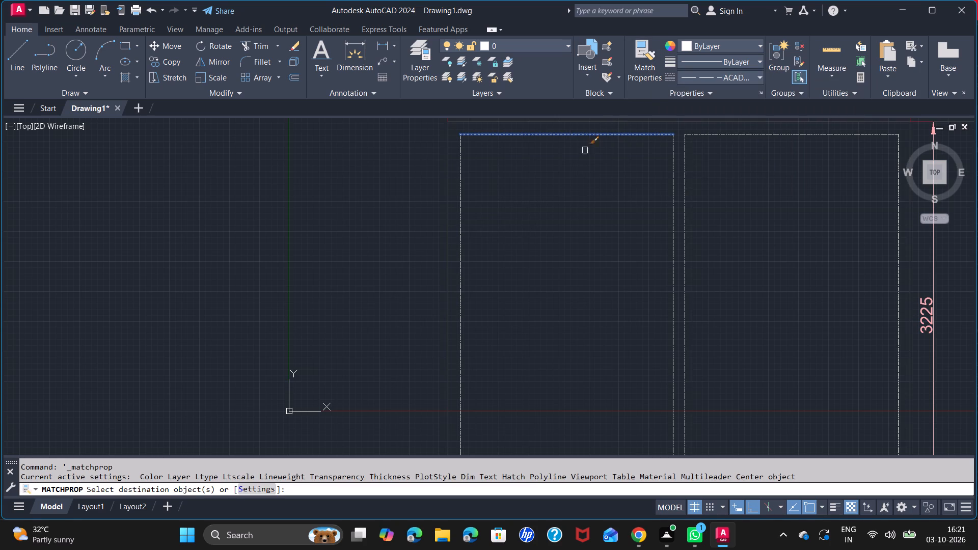
{"action": "left_click", "coordinate": [461, 207]}
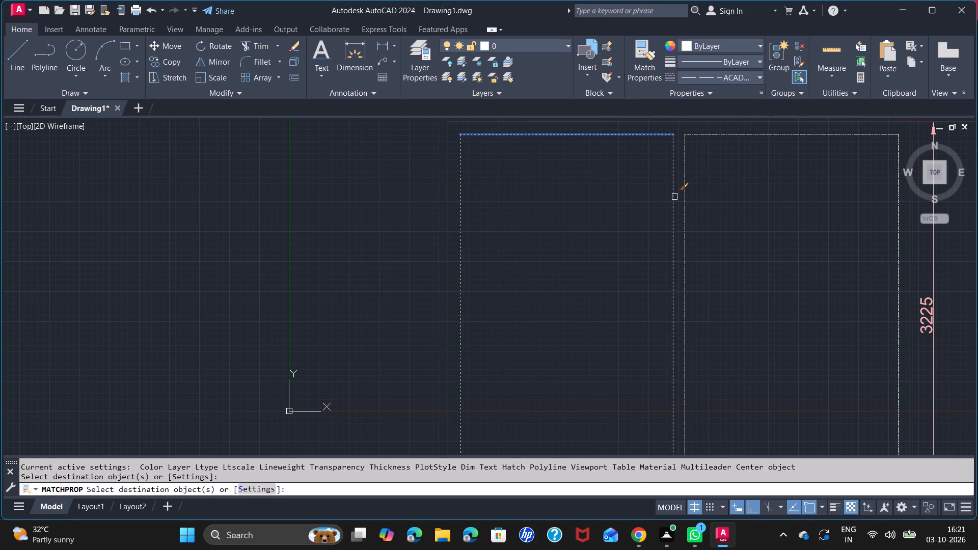
{"action": "left_click", "coordinate": [674, 197]}
{"action": "left_click", "coordinate": [685, 203]}
{"action": "left_click", "coordinate": [727, 136]}
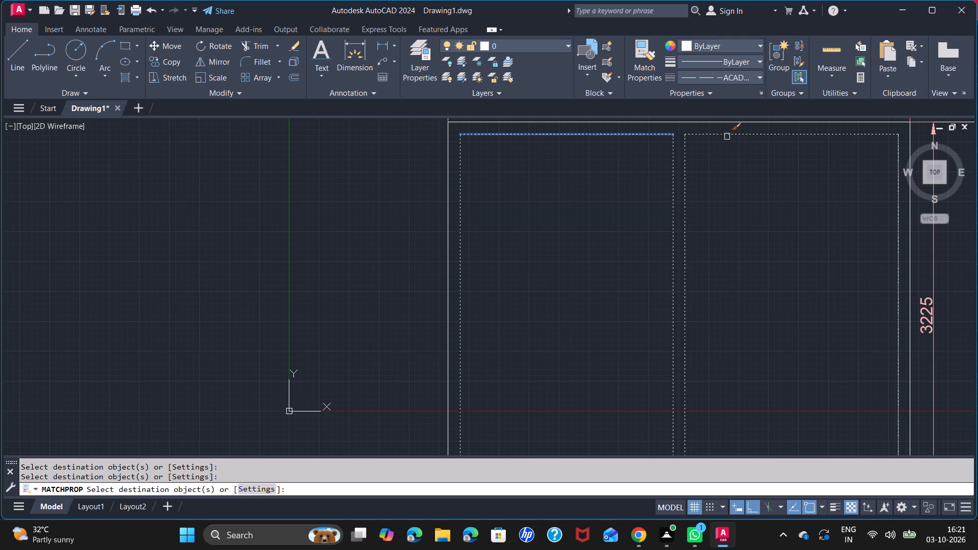
{"action": "scroll", "coordinate": [748, 207], "scroll_direction": "down", "scroll_amount": 1}
{"action": "middle_click_drag", "start_coordinate": [750, 215], "coordinate": [660, 151]}
{"action": "left_click", "coordinate": [752, 230]}
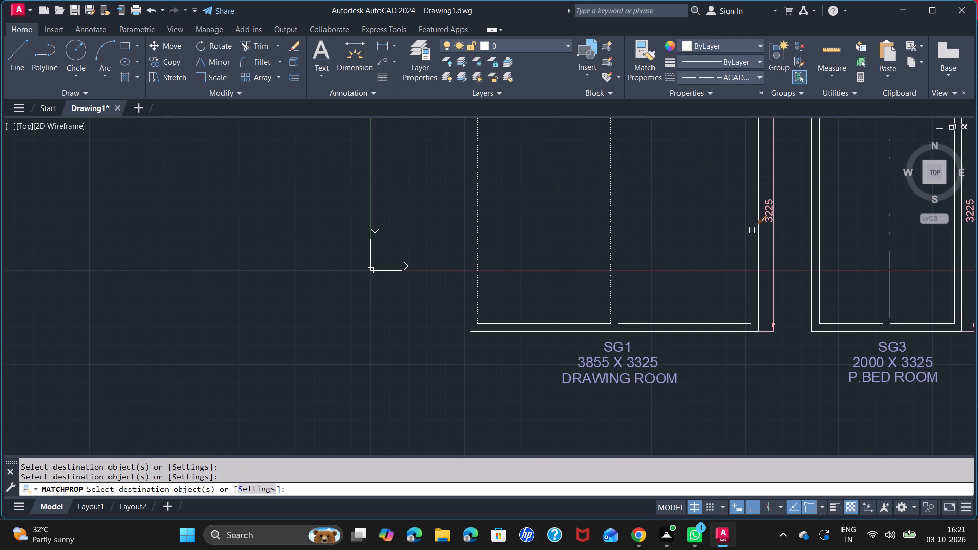
{"action": "left_click", "coordinate": [723, 324]}
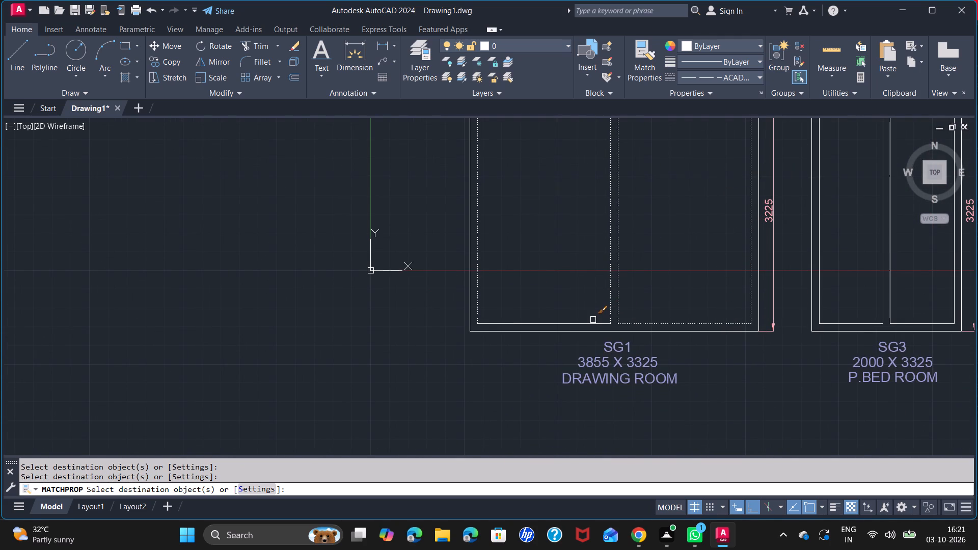
{"action": "left_click", "coordinate": [592, 322]}
Match the same dashed properties onto all inner pane edges of the first SG3 window beside SG1.
{"action": "middle_click_drag", "start_coordinate": [727, 279], "coordinate": [449, 314]}
{"action": "scroll", "coordinate": [446, 319], "scroll_direction": "down", "scroll_amount": 2}
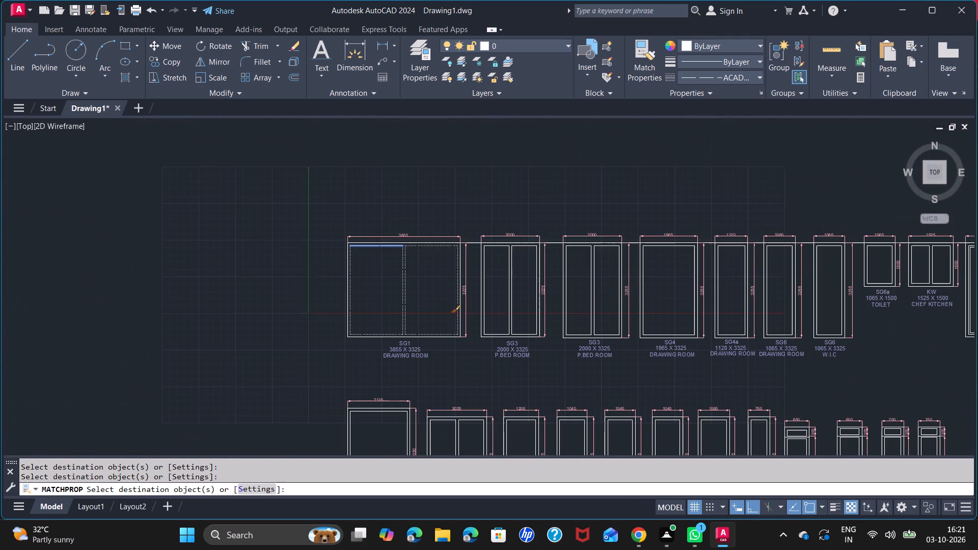
{"action": "scroll", "coordinate": [493, 293], "scroll_direction": "up", "scroll_amount": 2}
{"action": "left_click", "coordinate": [465, 283]}
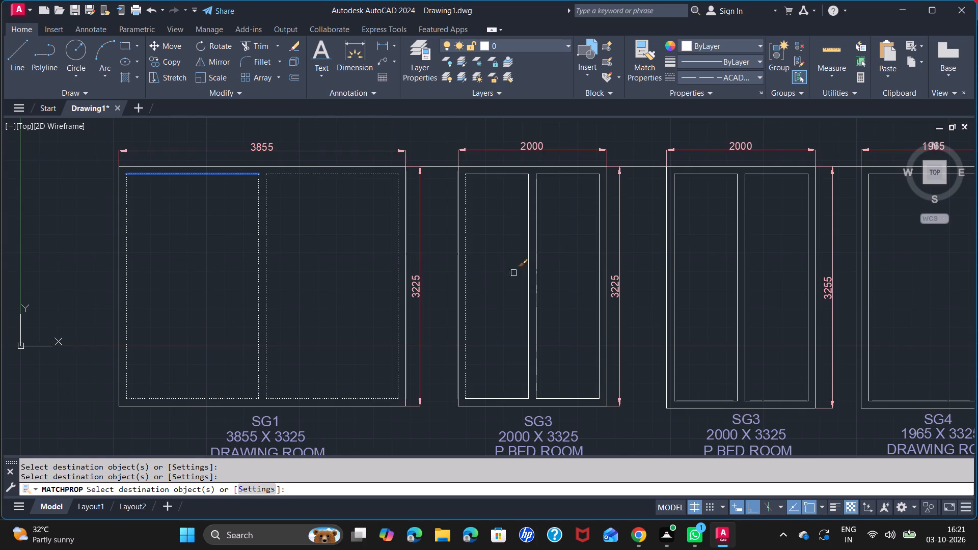
{"action": "left_click", "coordinate": [529, 279]}
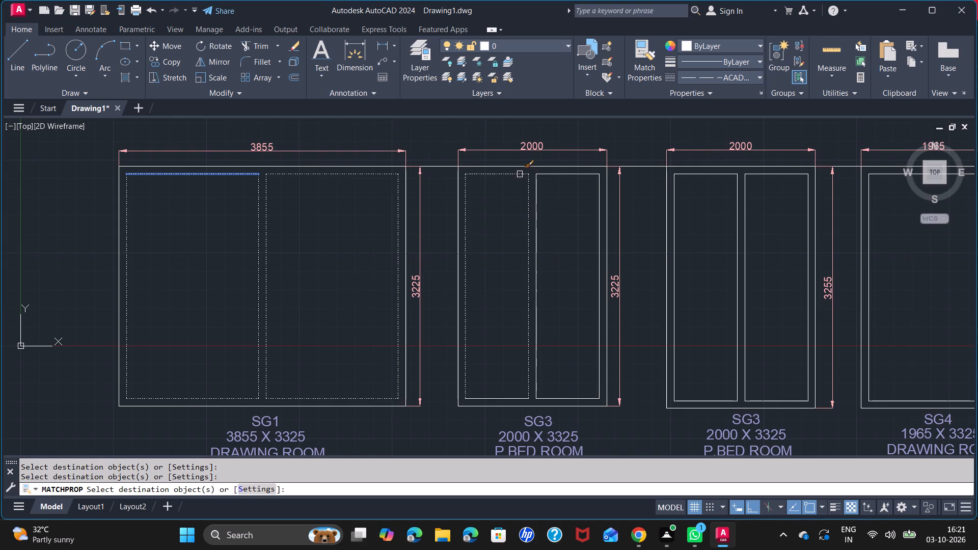
{"action": "left_click", "coordinate": [520, 174]}
{"action": "left_click", "coordinate": [575, 174]}
{"action": "left_click", "coordinate": [536, 201]}
{"action": "left_click", "coordinate": [599, 260]}
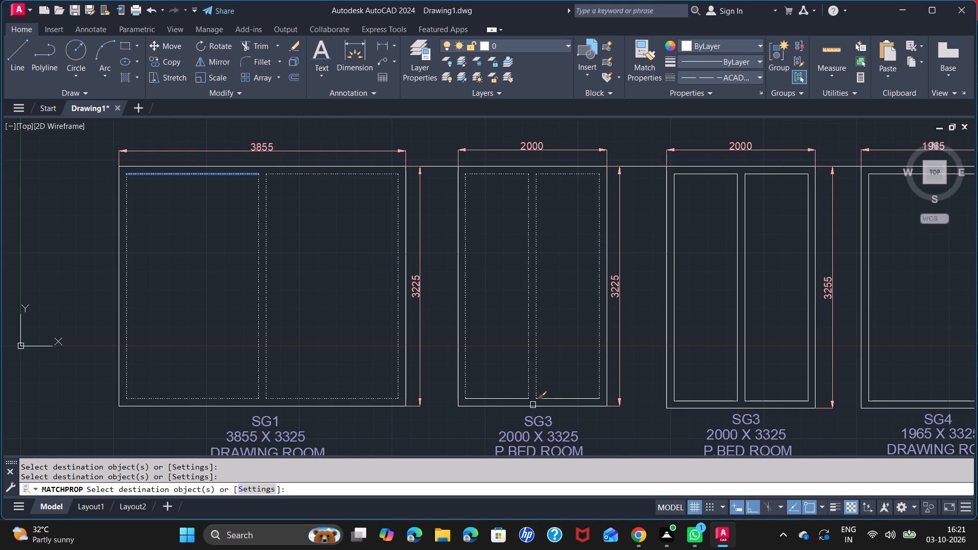
{"action": "left_click", "coordinate": [554, 398]}
{"action": "left_click", "coordinate": [516, 399]}
Match the dashed properties onto all inner pane edges of the second SG3 window, the one beside SG4.
{"action": "scroll", "coordinate": [688, 205], "scroll_direction": "up", "scroll_amount": 1}
{"action": "middle_click_drag", "start_coordinate": [700, 209], "coordinate": [645, 189]}
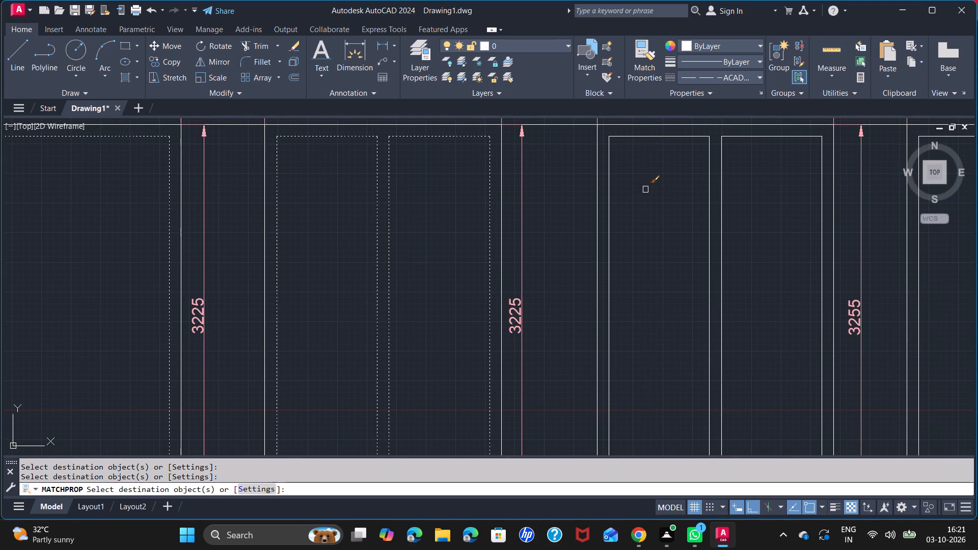
{"action": "left_click", "coordinate": [655, 135]}
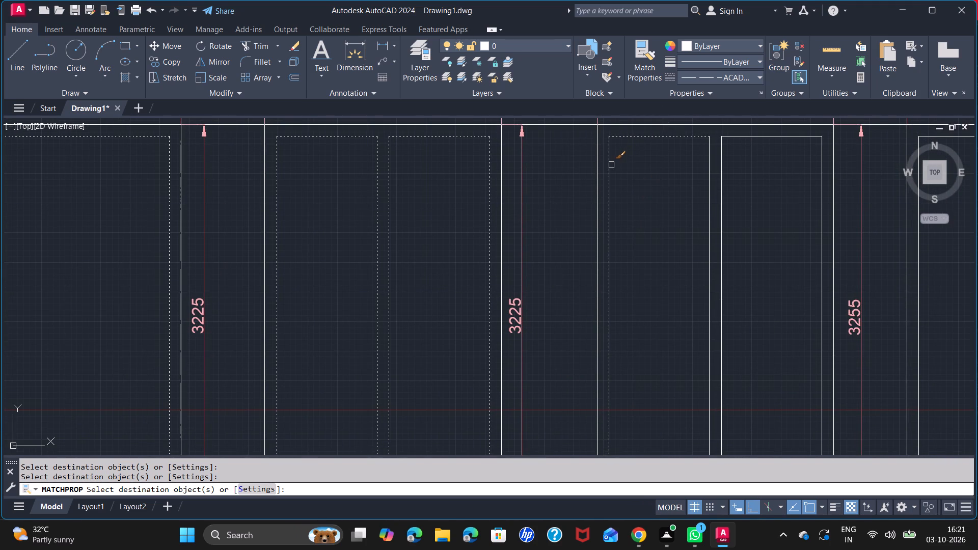
{"action": "left_click", "coordinate": [611, 165]}
{"action": "left_click", "coordinate": [709, 189]}
{"action": "left_click", "coordinate": [722, 187]}
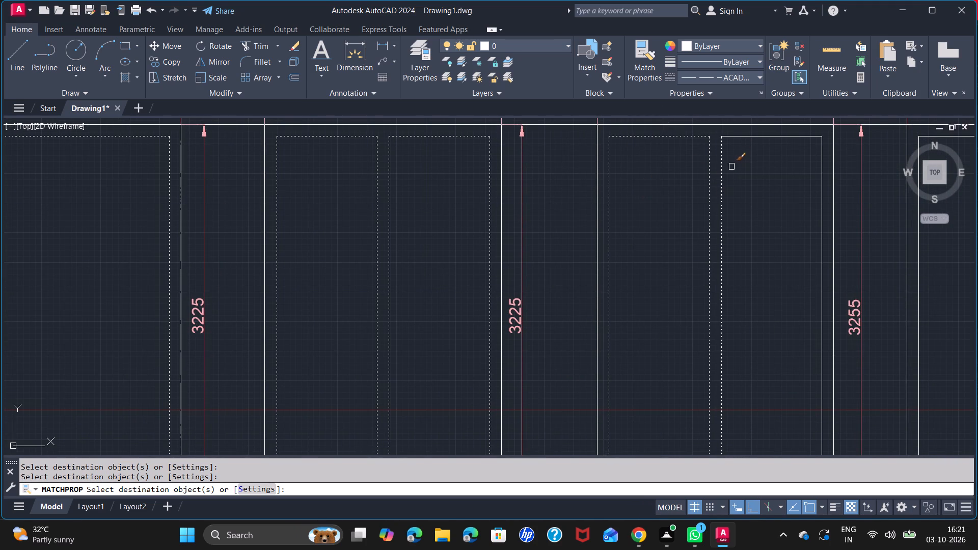
{"action": "left_click", "coordinate": [751, 138]}
{"action": "left_click", "coordinate": [822, 228]}
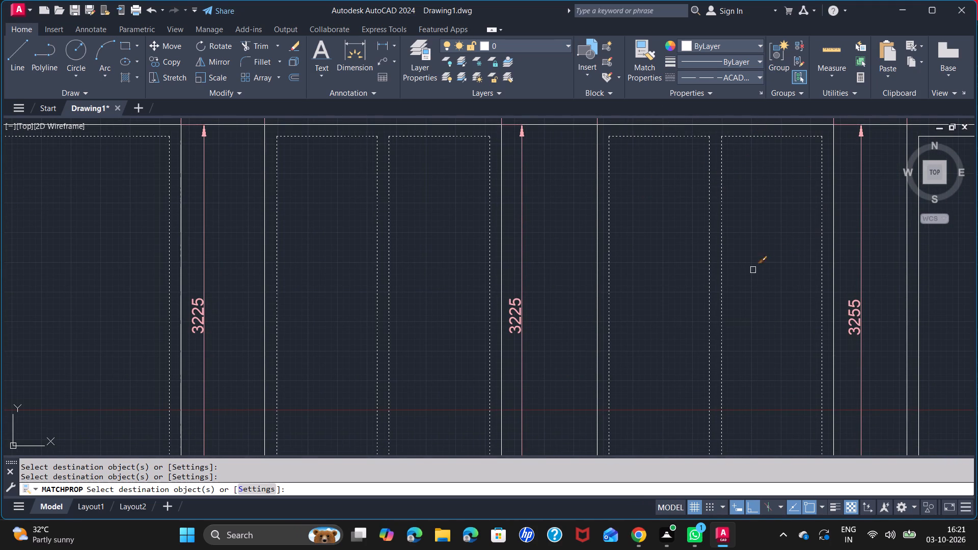
{"action": "middle_click_drag", "start_coordinate": [743, 307], "coordinate": [695, 171]}
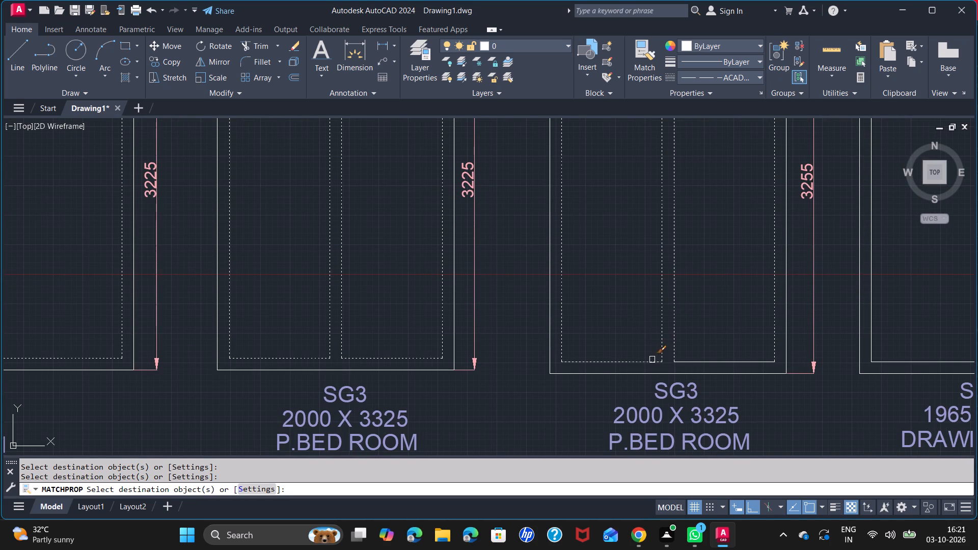
{"action": "left_click", "coordinate": [652, 360]}
{"action": "left_click", "coordinate": [683, 361]}
Match the dashed properties onto the four inner pane edges of the SG4 drawing room window.
{"action": "right_click_drag", "start_coordinate": [798, 278], "coordinate": [796, 278]}
{"action": "middle_click_drag", "start_coordinate": [798, 278], "coordinate": [796, 278]}
{"action": "right_click_drag", "start_coordinate": [796, 278], "coordinate": [778, 282]}
{"action": "middle_click_drag", "start_coordinate": [796, 278], "coordinate": [708, 298]}
{"action": "middle_click_drag", "start_coordinate": [707, 298], "coordinate": [451, 331]}
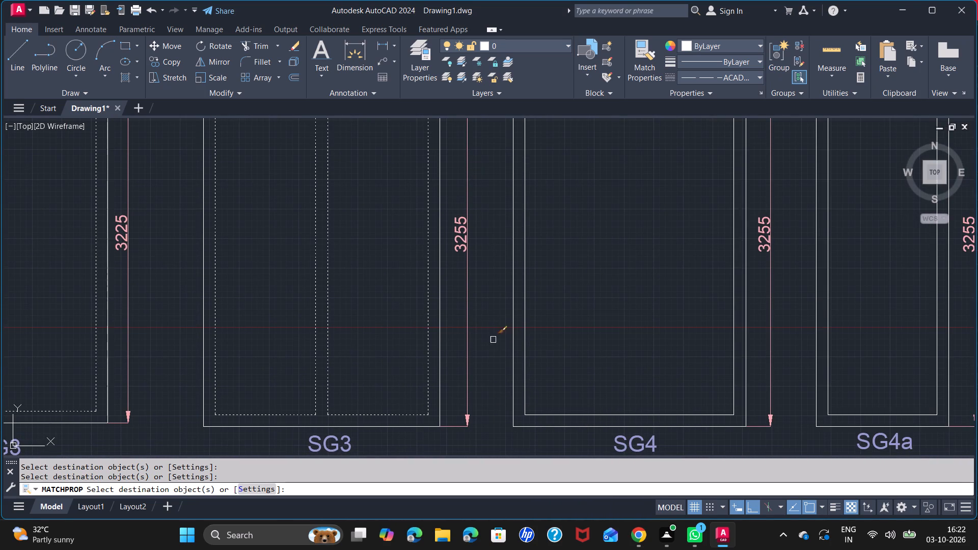
{"action": "left_click", "coordinate": [525, 351]}
{"action": "left_click", "coordinate": [563, 414]}
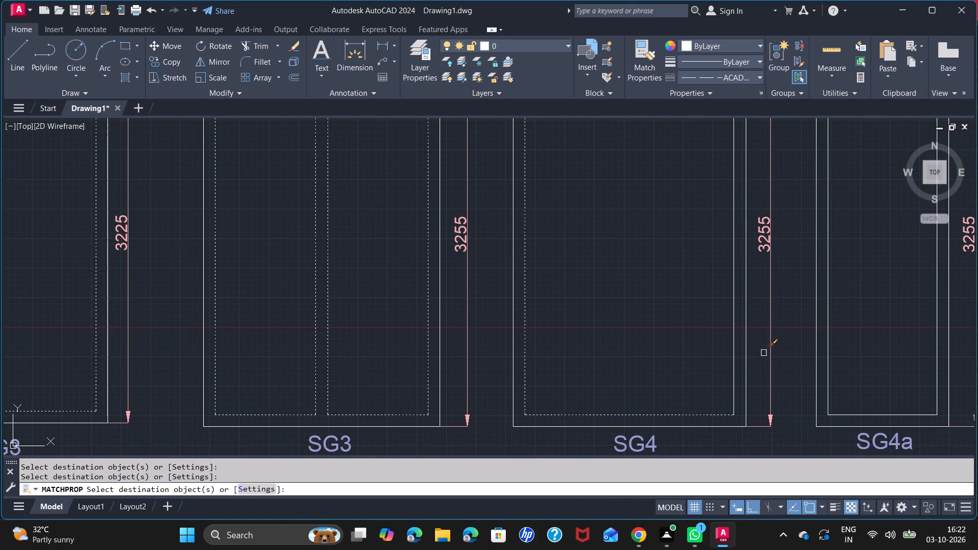
{"action": "left_click", "coordinate": [735, 321]}
{"action": "middle_click_drag", "start_coordinate": [665, 235], "coordinate": [652, 308]}
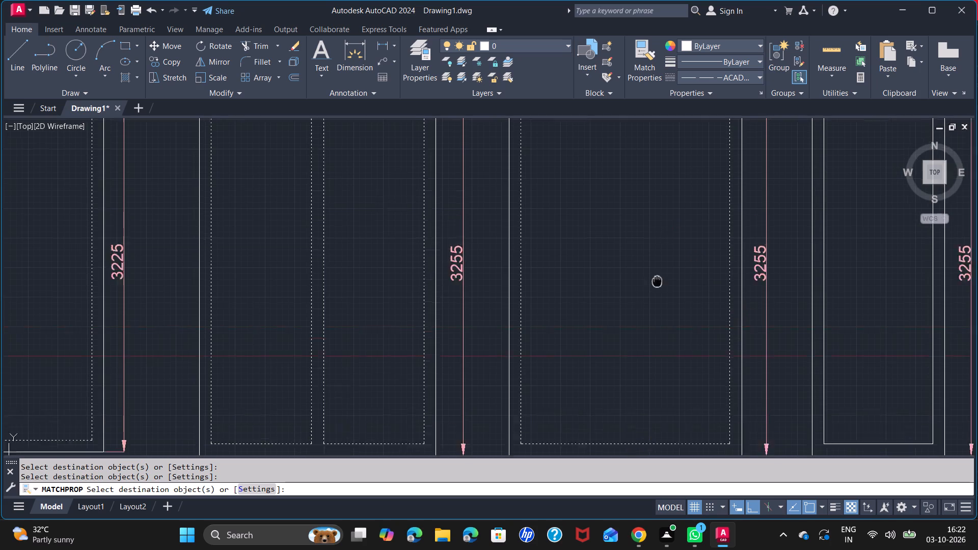
{"action": "middle_click_drag", "start_coordinate": [652, 308], "coordinate": [649, 331]}
{"action": "left_click", "coordinate": [692, 150]}
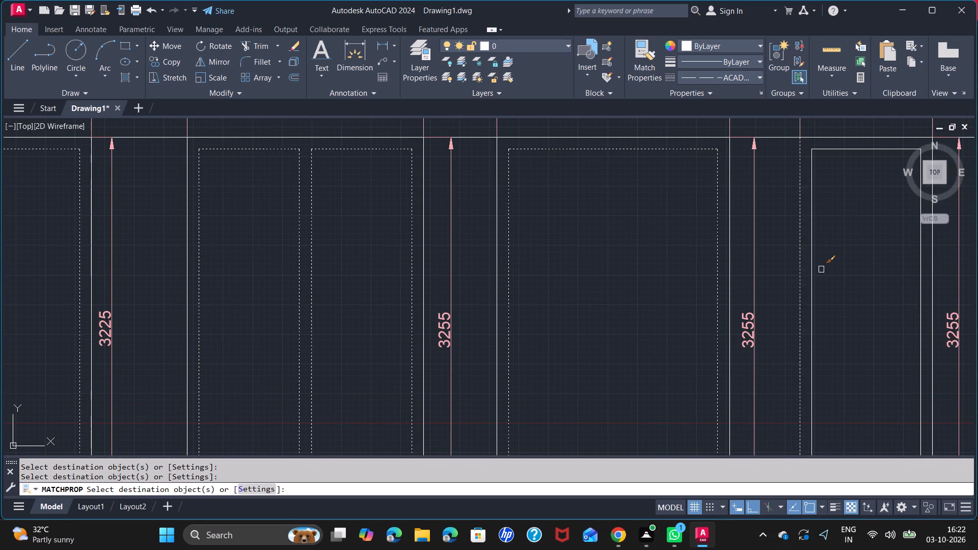
Match the dashed properties onto the four inner pane edges of the SG4a drawing room window.
{"action": "left_click", "coordinate": [814, 267]}
{"action": "middle_click_drag", "start_coordinate": [855, 271], "coordinate": [682, 229]}
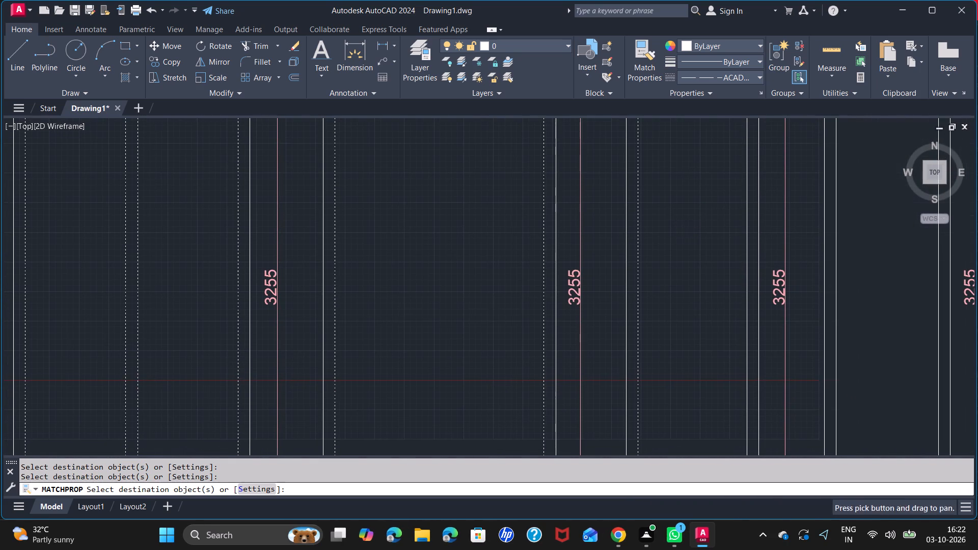
{"action": "left_click", "coordinate": [748, 257]}
{"action": "middle_click_drag", "start_coordinate": [690, 186], "coordinate": [688, 250]}
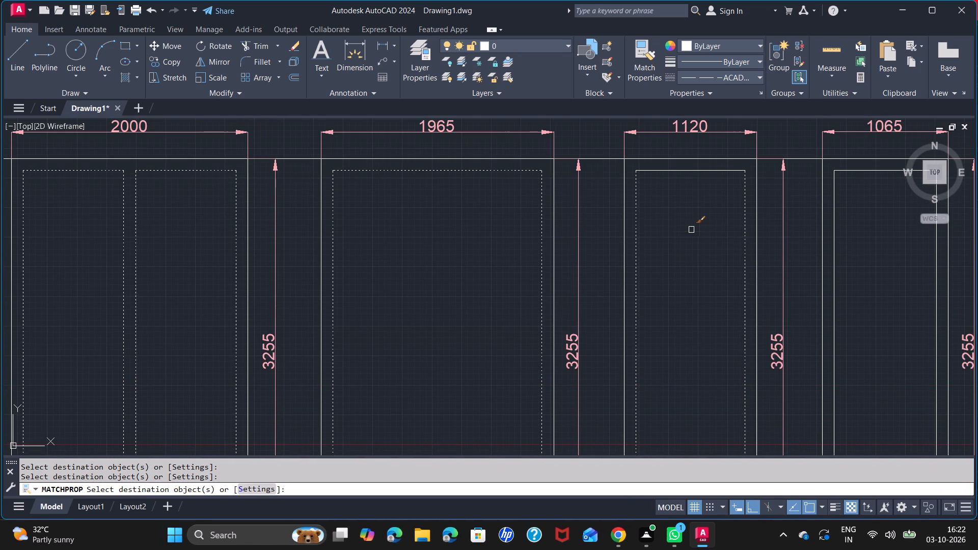
{"action": "left_click", "coordinate": [710, 172]}
{"action": "scroll", "coordinate": [687, 287], "scroll_direction": "down", "scroll_amount": 1}
{"action": "middle_click_drag", "start_coordinate": [690, 328], "coordinate": [673, 234]}
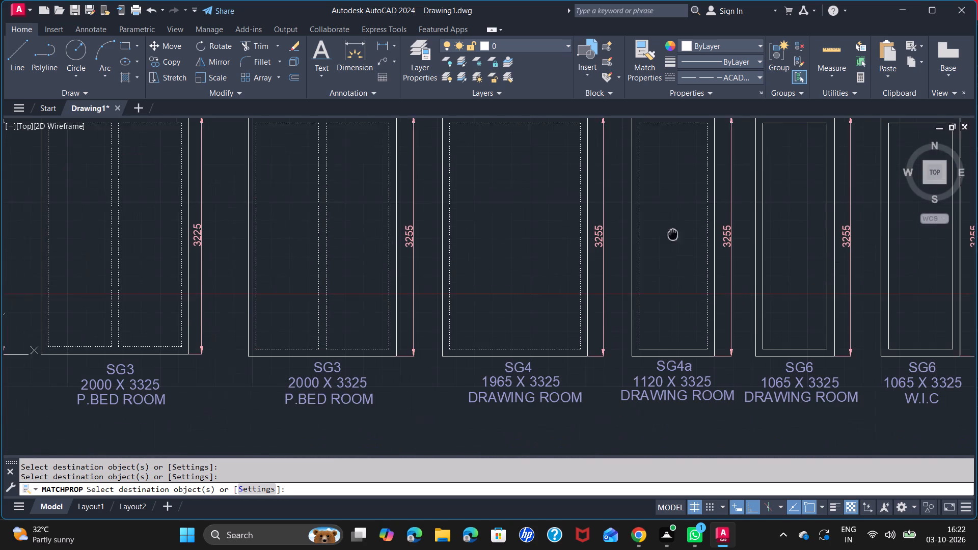
{"action": "left_click", "coordinate": [694, 346]}
Match the dashed properties onto the four inner pane edges of the SG6 drawing room window.
{"action": "left_click", "coordinate": [762, 327]}
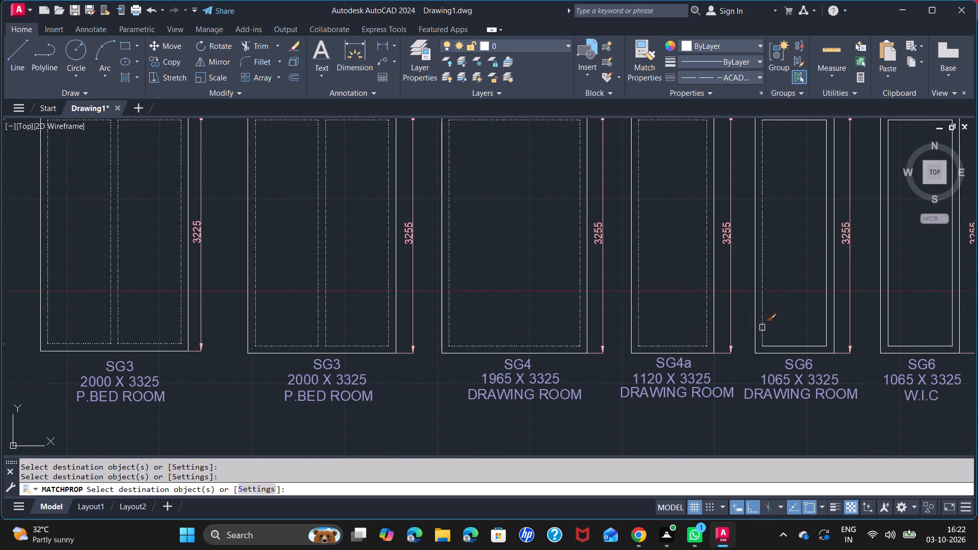
{"action": "left_click", "coordinate": [775, 345]}
{"action": "left_click", "coordinate": [828, 312]}
{"action": "left_click", "coordinate": [805, 121]}
Match the dashed properties onto the four inner pane edges of the SG6 W.I.C window.
{"action": "middle_click_drag", "start_coordinate": [798, 179], "coordinate": [663, 231]}
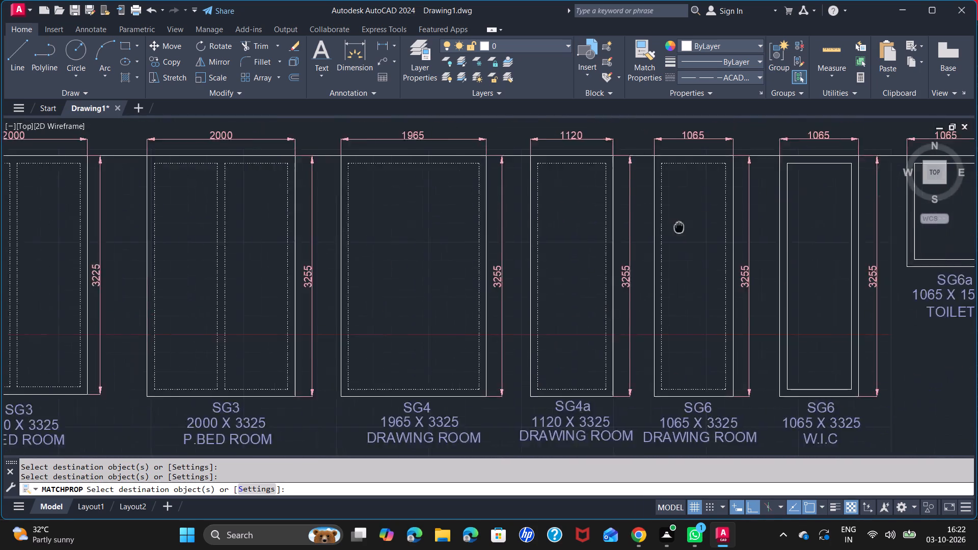
{"action": "middle_click_drag", "start_coordinate": [663, 231], "coordinate": [608, 243]}
{"action": "left_click", "coordinate": [714, 185]}
{"action": "left_click", "coordinate": [700, 214]}
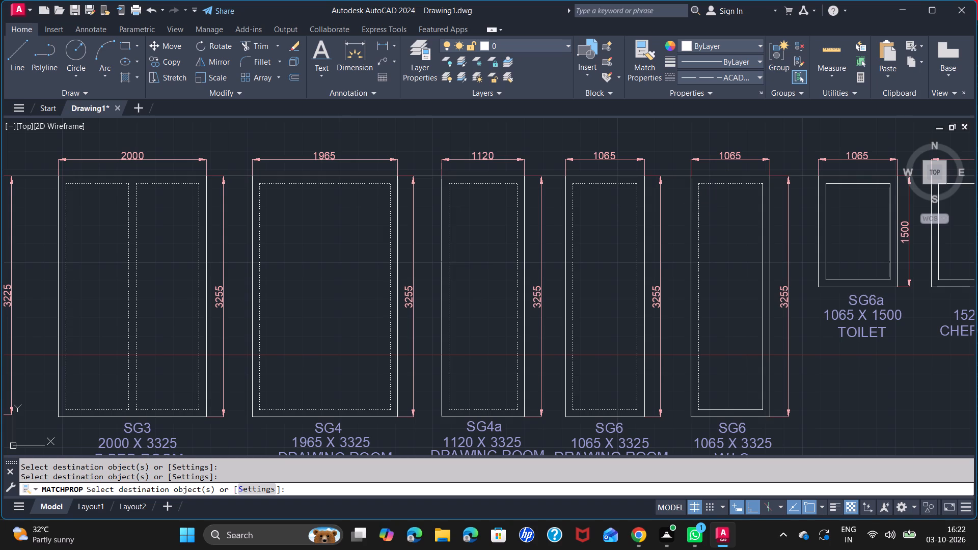
{"action": "left_click", "coordinate": [761, 257]}
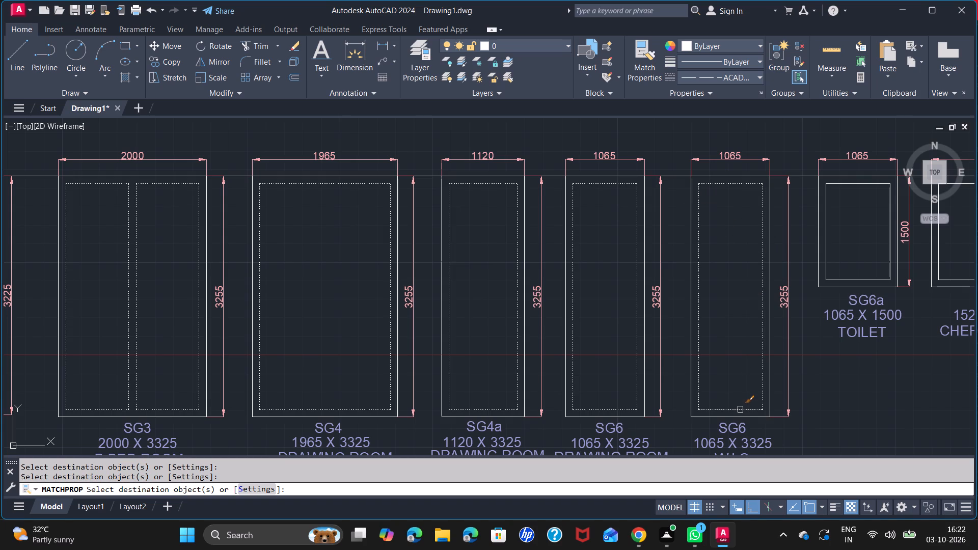
{"action": "left_click", "coordinate": [740, 410]}
Match the dashed properties onto the four inner pane edges of the SG6a toilet window.
{"action": "middle_click_drag", "start_coordinate": [855, 334], "coordinate": [681, 296]}
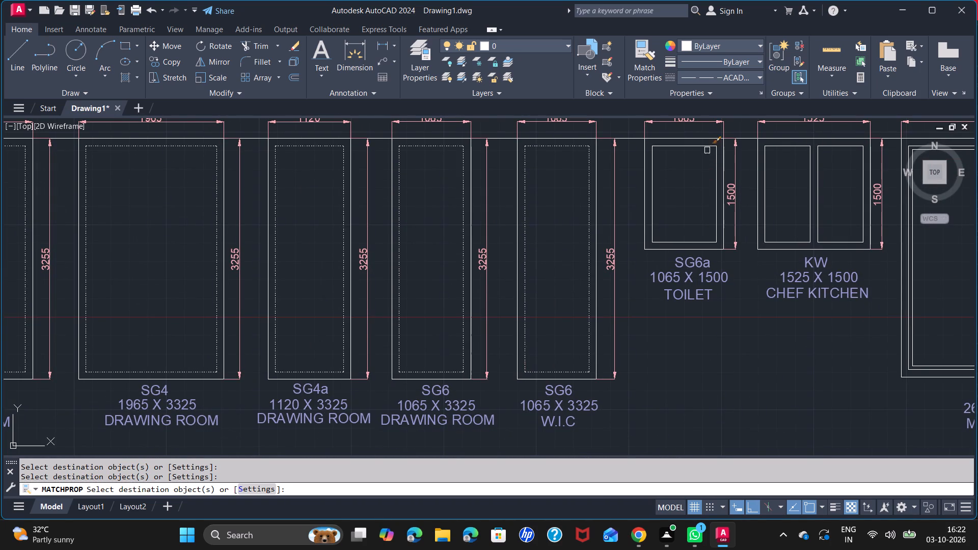
{"action": "left_click", "coordinate": [707, 148]}
{"action": "left_click", "coordinate": [716, 165]}
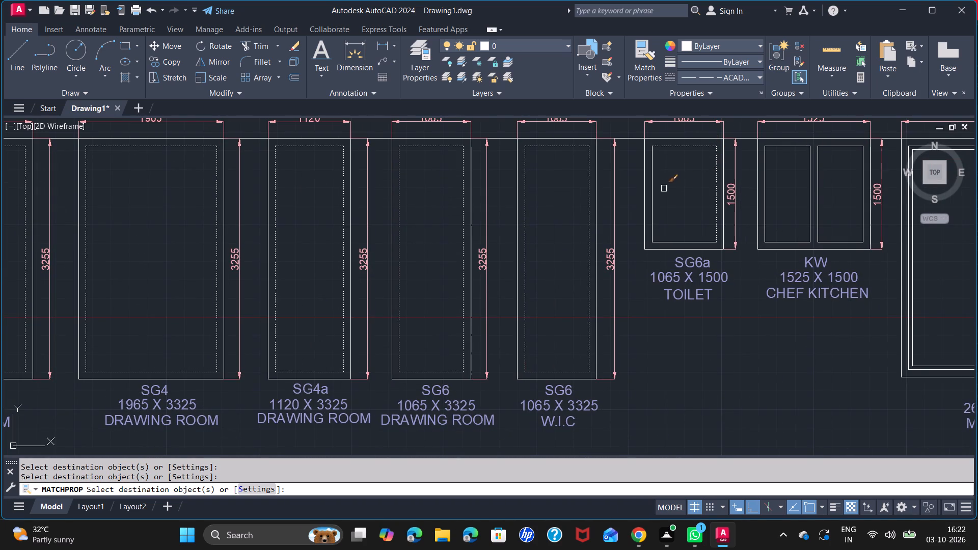
{"action": "left_click", "coordinate": [653, 193]}
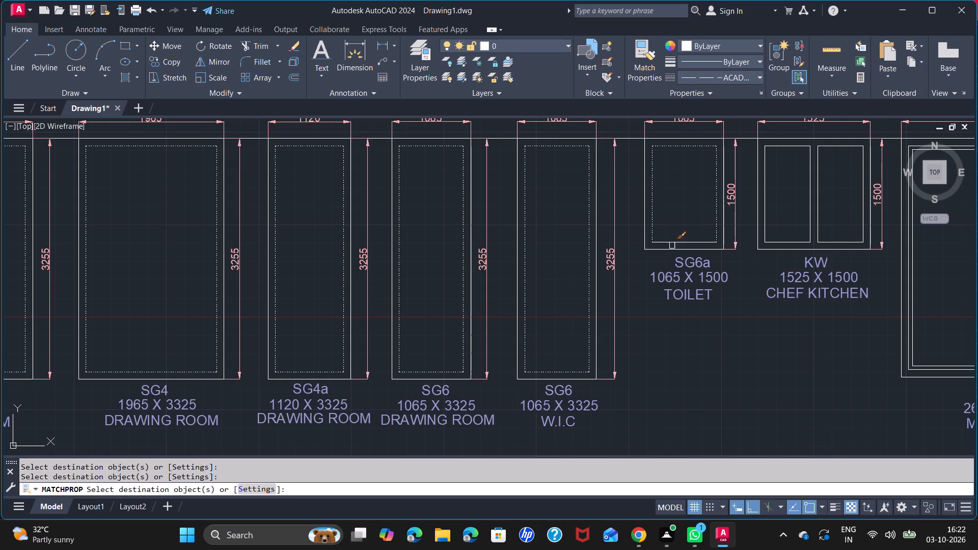
{"action": "left_click", "coordinate": [677, 241]}
Match the dashed properties onto all inner edges of both panes of the KW chef kitchen window.
{"action": "left_click", "coordinate": [767, 223]}
{"action": "left_click", "coordinate": [778, 243]}
{"action": "left_click", "coordinate": [810, 219]}
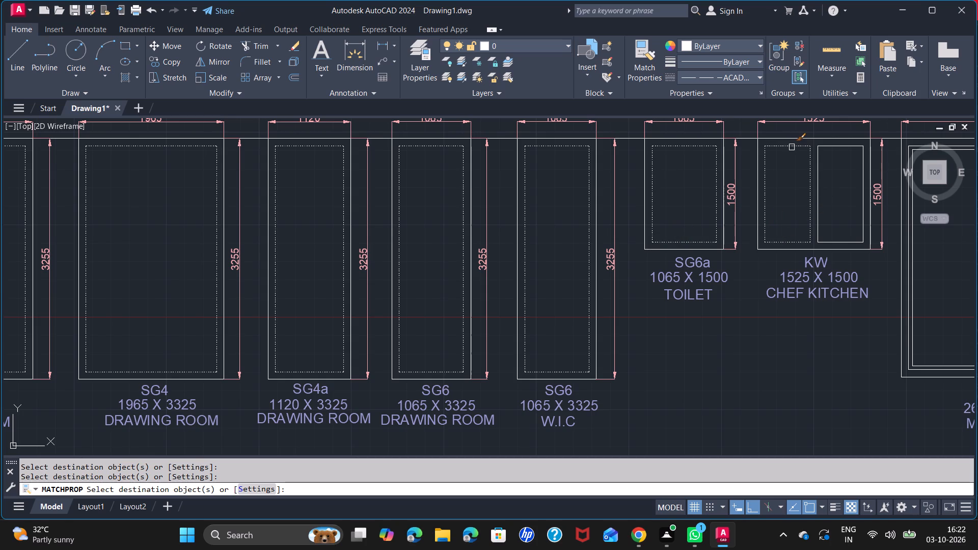
{"action": "left_click", "coordinate": [792, 147]}
{"action": "left_click", "coordinate": [830, 148]}
{"action": "left_click", "coordinate": [818, 161]}
{"action": "left_click", "coordinate": [843, 241]}
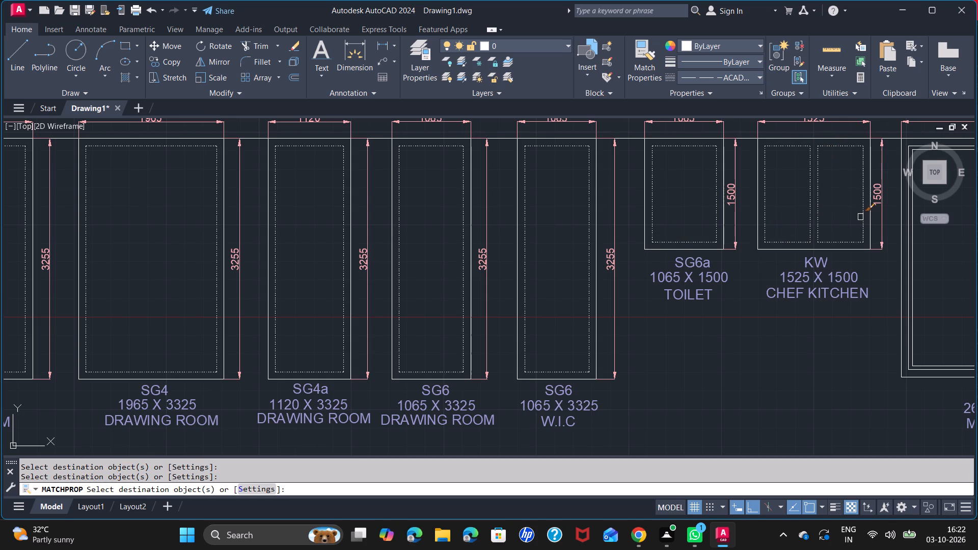
{"action": "left_click", "coordinate": [861, 217]}
Match the dashed properties onto the innermost pane edges and central mullion lines of the SLD6 M.Kitchen unit, leaving its outer frames solid.
{"action": "middle_click_drag", "start_coordinate": [832, 214], "coordinate": [512, 214]}
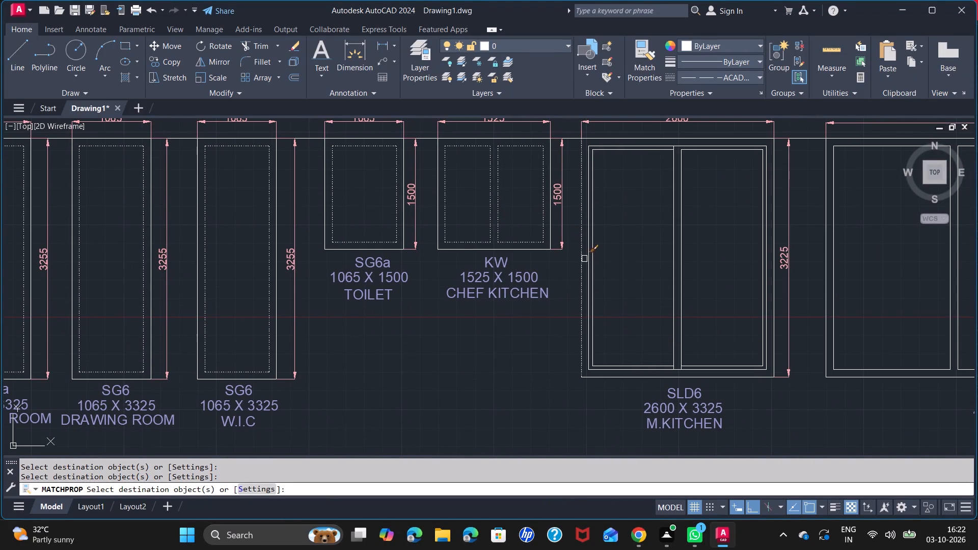
{"action": "left_click", "coordinate": [591, 265]}
{"action": "left_click", "coordinate": [672, 268]}
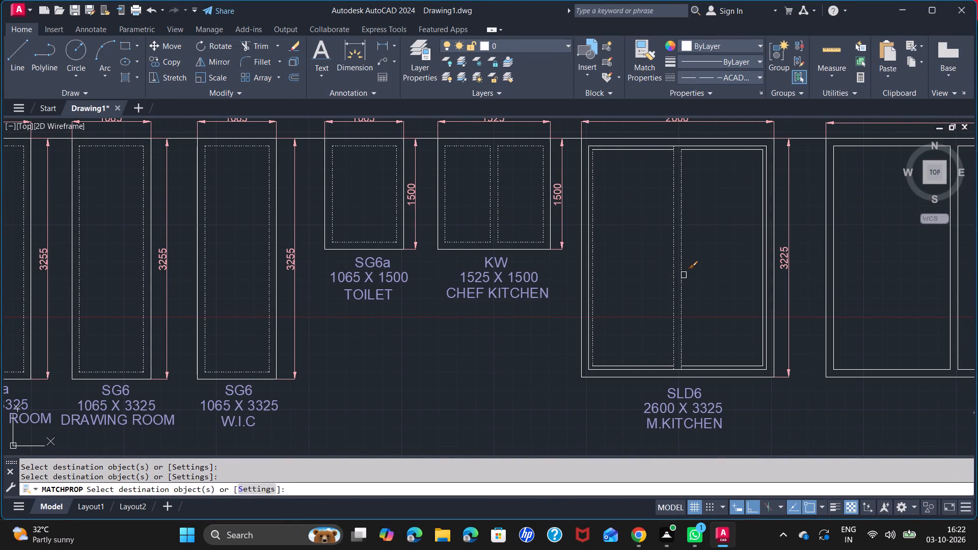
{"action": "left_click", "coordinate": [684, 275]}
{"action": "left_click", "coordinate": [742, 151]}
{"action": "left_click", "coordinate": [667, 150]}
{"action": "left_click", "coordinate": [765, 233]}
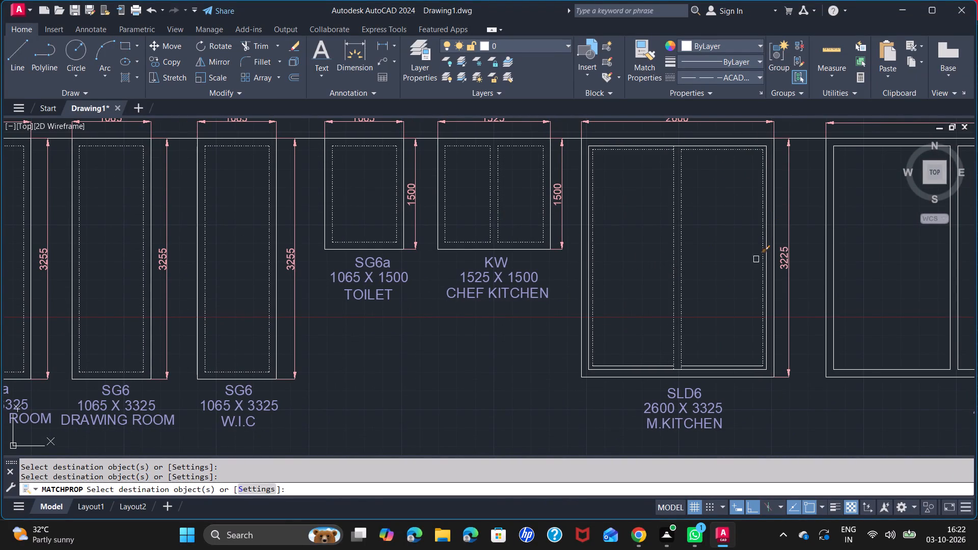
{"action": "left_click", "coordinate": [736, 367]}
{"action": "left_click", "coordinate": [657, 363]}
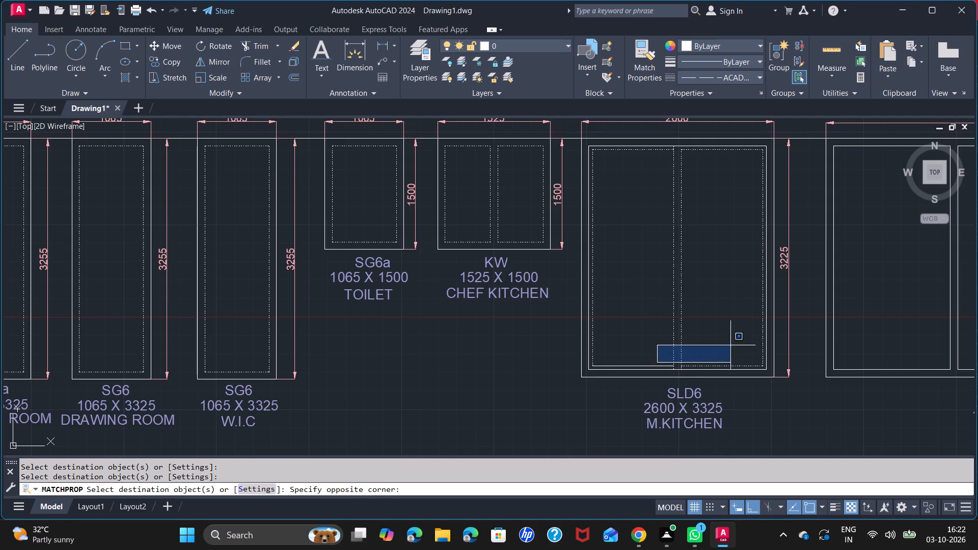
{"action": "left_click", "coordinate": [654, 367]}
Match the dashed properties onto the inner edges of all three panes of the SLD2 deck unit.
{"action": "middle_click_drag", "start_coordinate": [808, 298], "coordinate": [707, 296]}
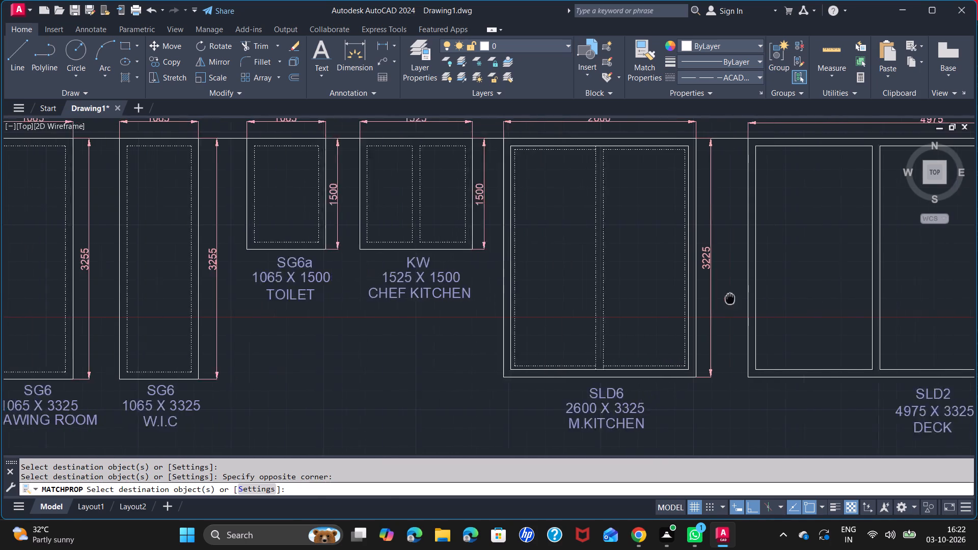
{"action": "middle_click_drag", "start_coordinate": [707, 296], "coordinate": [561, 294]}
{"action": "left_click", "coordinate": [585, 298]}
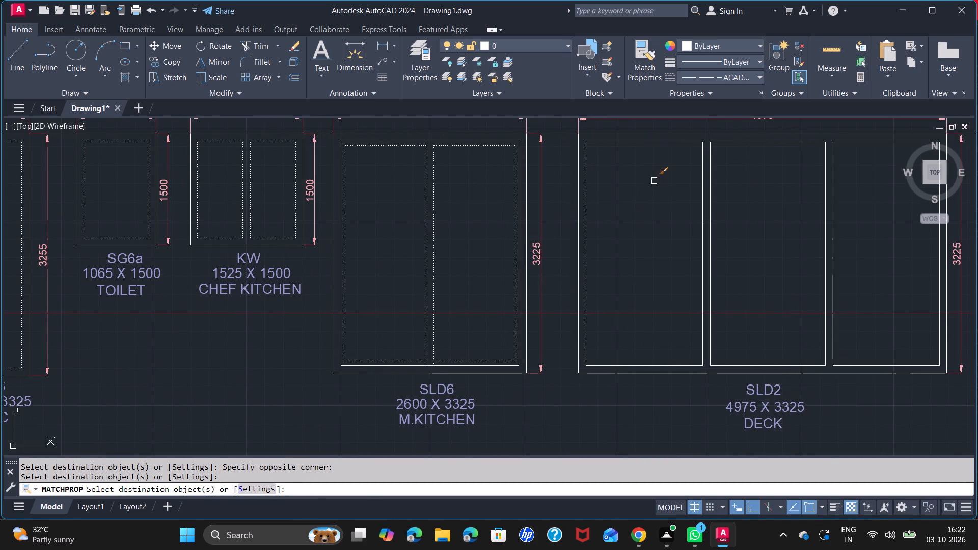
{"action": "left_click", "coordinate": [679, 143]}
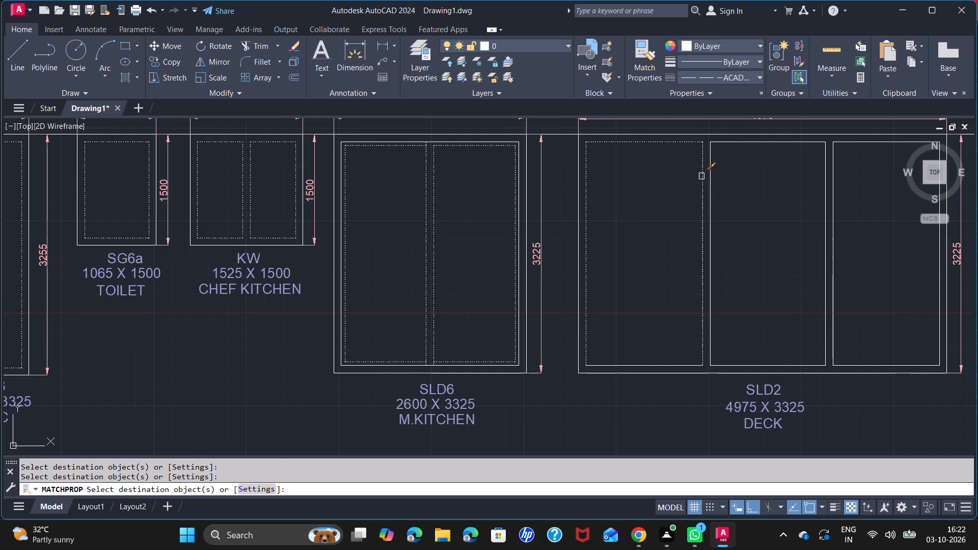
{"action": "left_click", "coordinate": [701, 176]}
{"action": "left_click", "coordinate": [709, 189]}
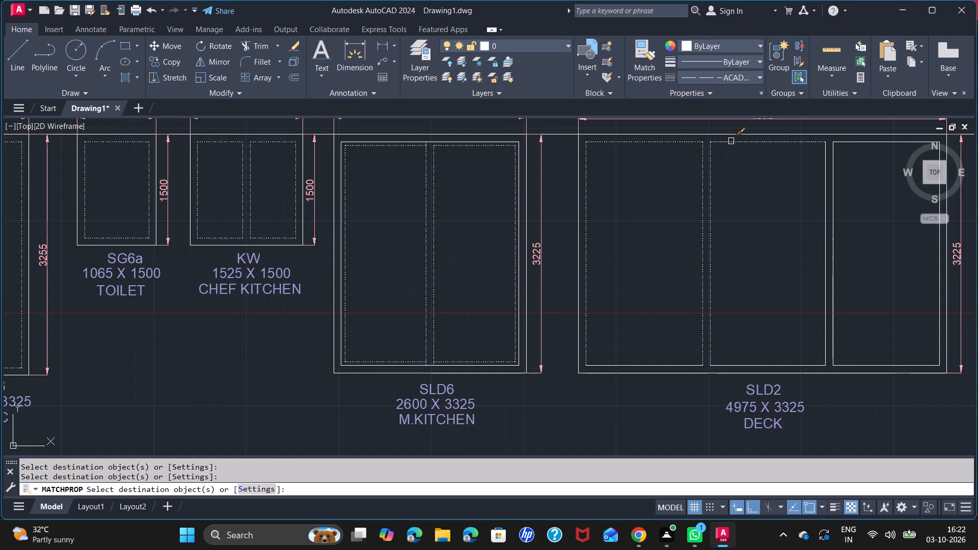
{"action": "left_click", "coordinate": [731, 141]}
{"action": "left_click", "coordinate": [683, 363]}
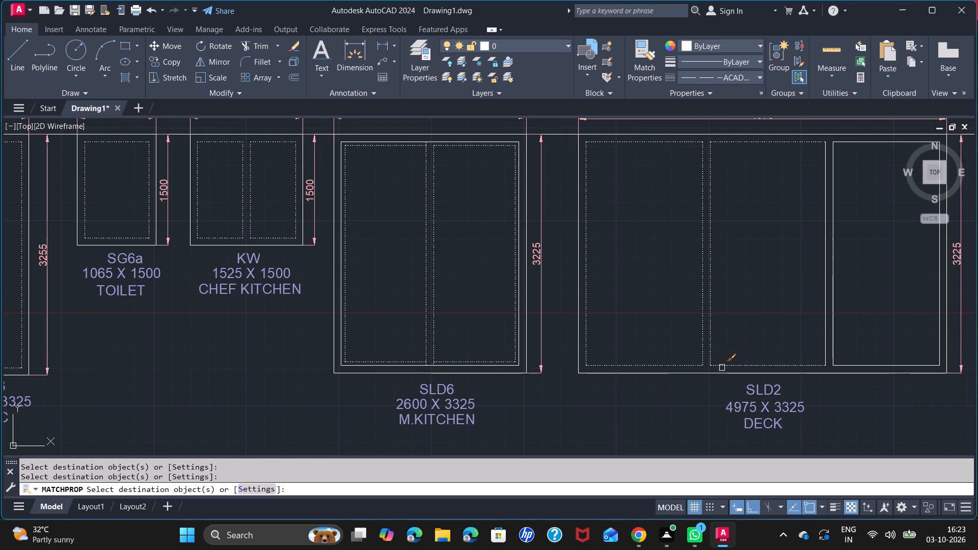
{"action": "left_click", "coordinate": [722, 367]}
{"action": "left_click", "coordinate": [827, 355]}
{"action": "left_click", "coordinate": [832, 349]}
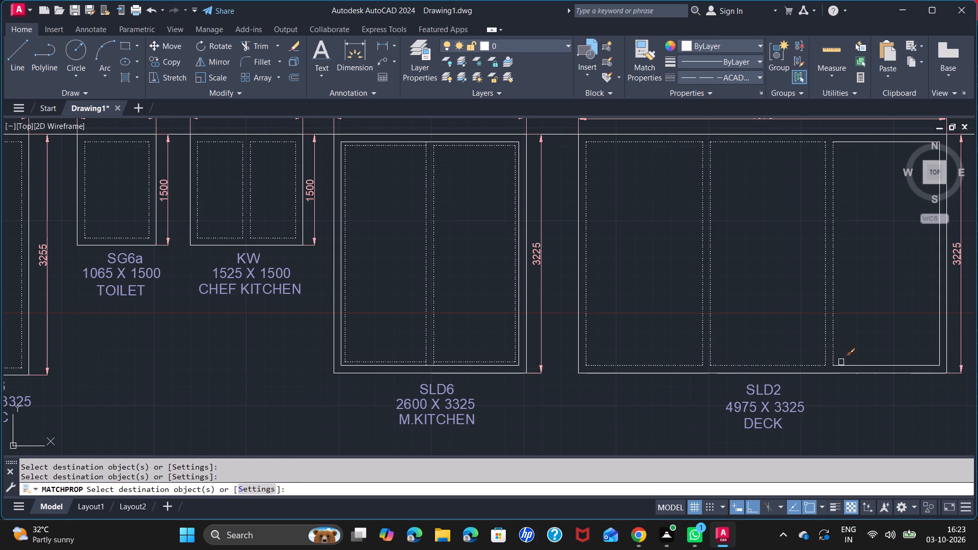
{"action": "left_click", "coordinate": [844, 368]}
{"action": "middle_click_drag", "start_coordinate": [864, 325], "coordinate": [690, 326]}
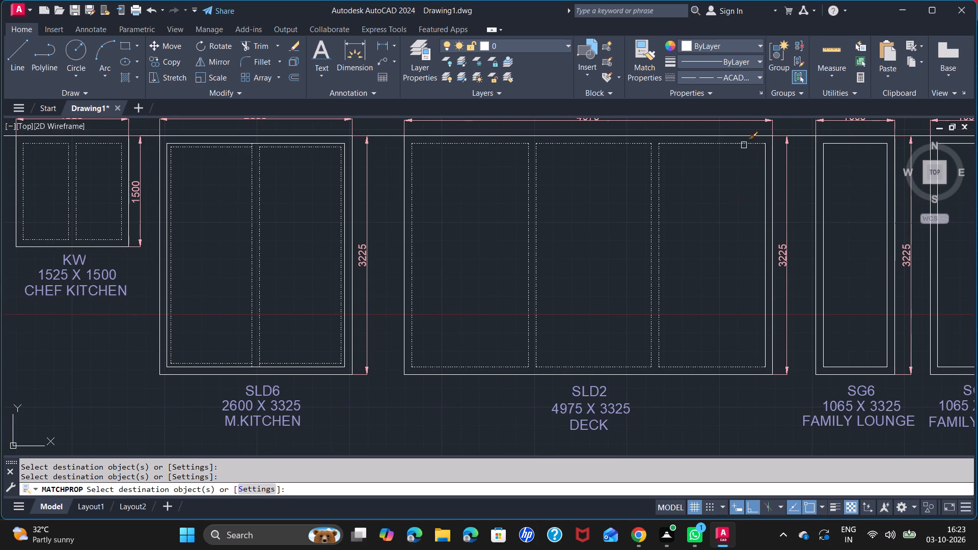
{"action": "left_click", "coordinate": [744, 145]}
{"action": "left_click", "coordinate": [766, 175]}
Match the dashed properties onto the four inner pane edges of the first SG6 family lounge window, beside the SLD2 deck unit.
{"action": "middle_click_drag", "start_coordinate": [807, 234], "coordinate": [763, 246]}
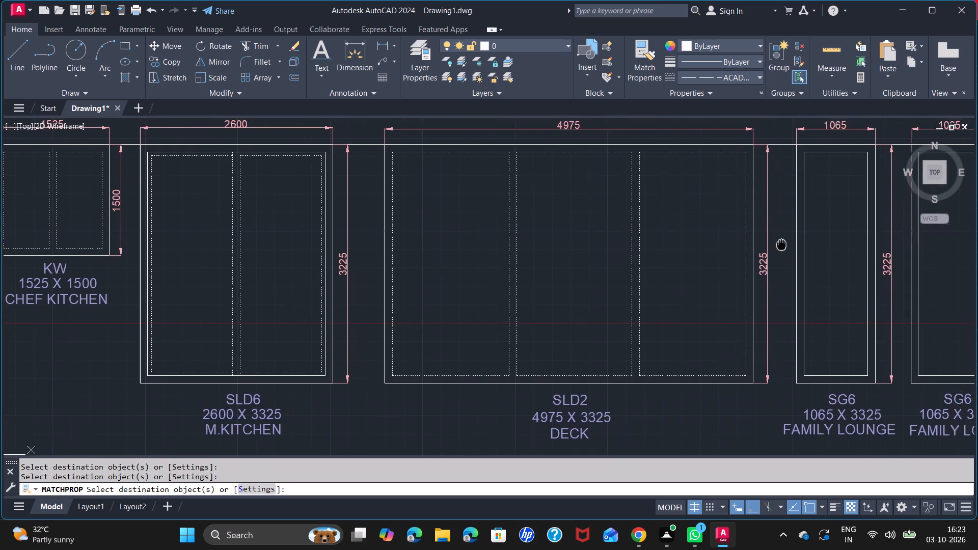
{"action": "middle_click_drag", "start_coordinate": [763, 246], "coordinate": [636, 227]}
{"action": "scroll", "coordinate": [698, 246], "scroll_direction": "down", "scroll_amount": 1}
{"action": "left_click", "coordinate": [648, 220]}
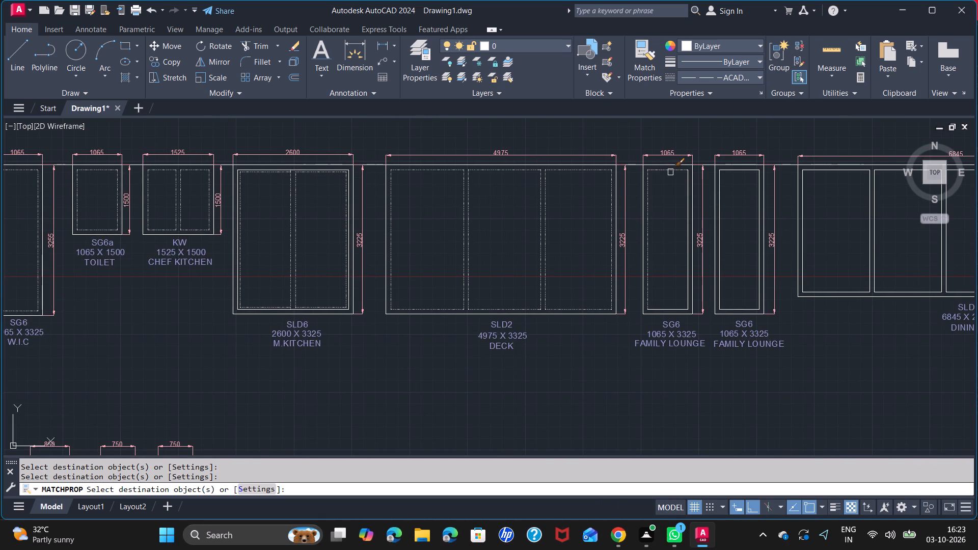
{"action": "left_click", "coordinate": [670, 172]}
{"action": "left_click", "coordinate": [685, 184]}
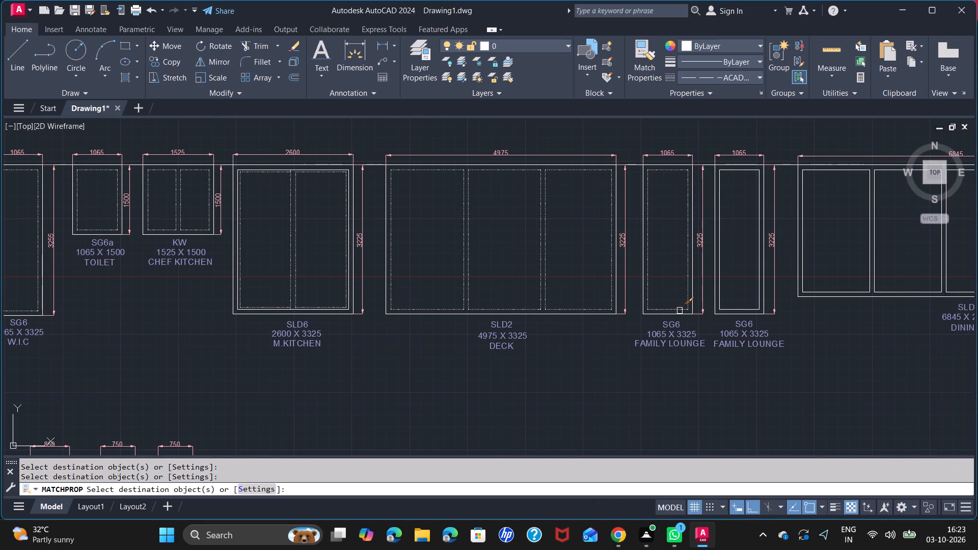
{"action": "left_click", "coordinate": [680, 311]}
Match the dashed properties onto the four inner pane edges of the second SG6 family lounge window.
{"action": "left_click", "coordinate": [722, 311]}
{"action": "left_click", "coordinate": [720, 296]}
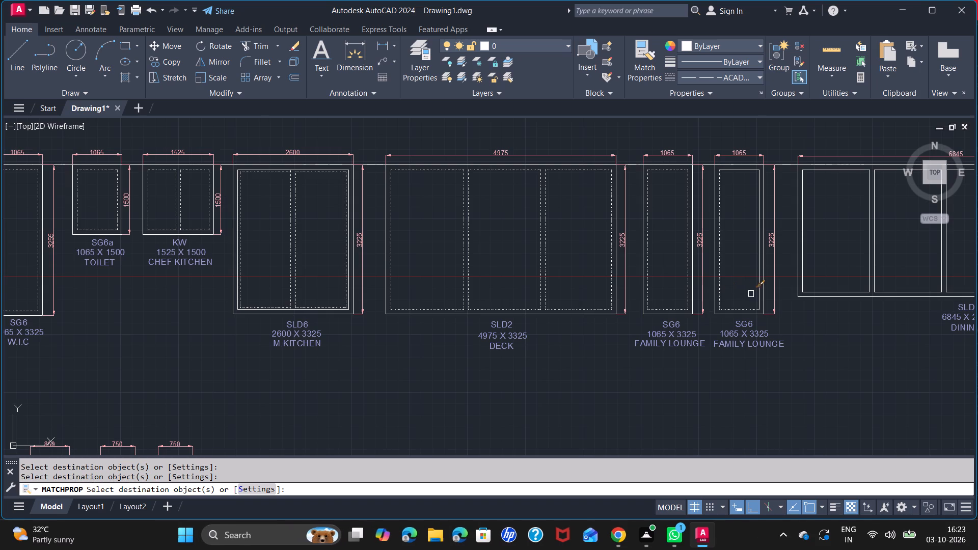
{"action": "left_click", "coordinate": [760, 297]}
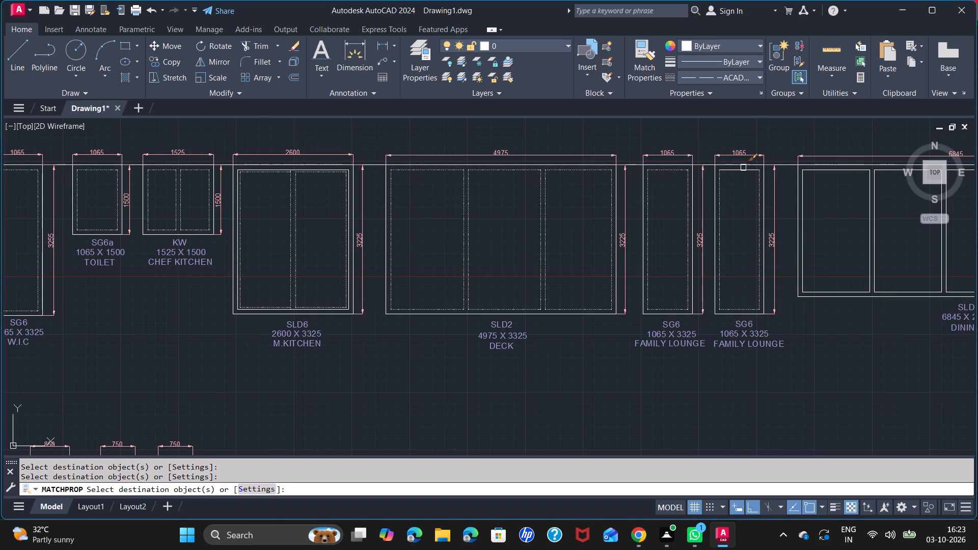
{"action": "left_click", "coordinate": [743, 170]}
Match the dashed properties onto all edges of the first two panes, counted from the left, of the SLD dining unit.
{"action": "middle_click_drag", "start_coordinate": [821, 231], "coordinate": [587, 232]}
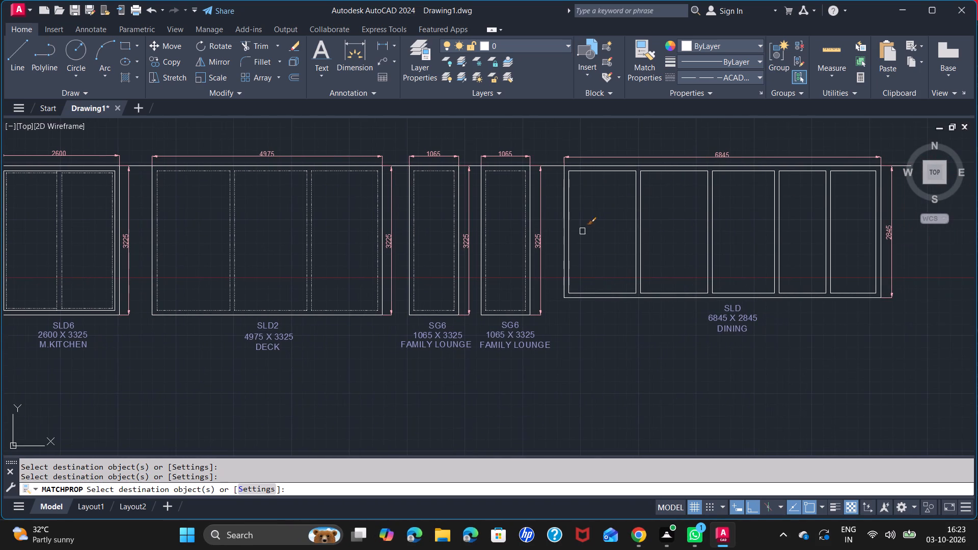
{"action": "left_click", "coordinate": [569, 222]}
{"action": "left_click", "coordinate": [615, 173]}
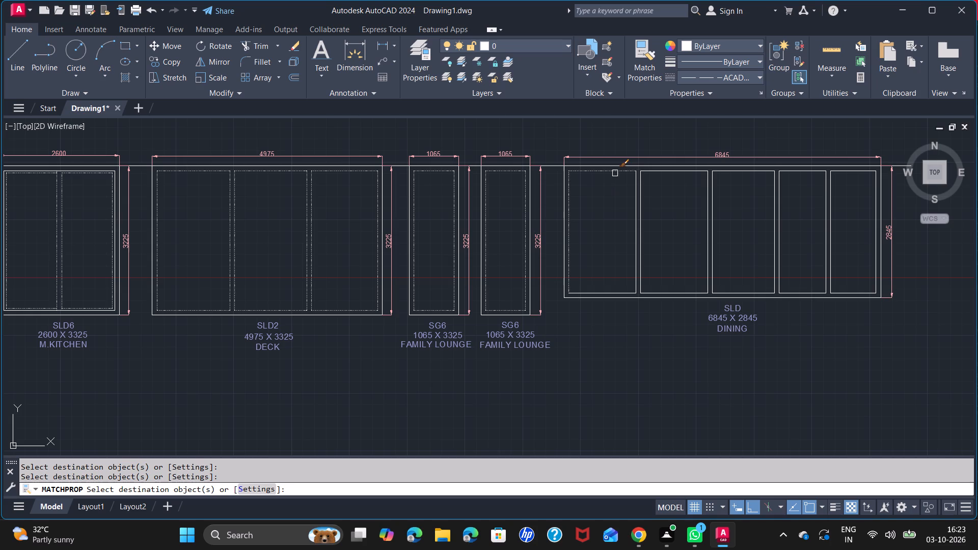
{"action": "left_click", "coordinate": [636, 191]}
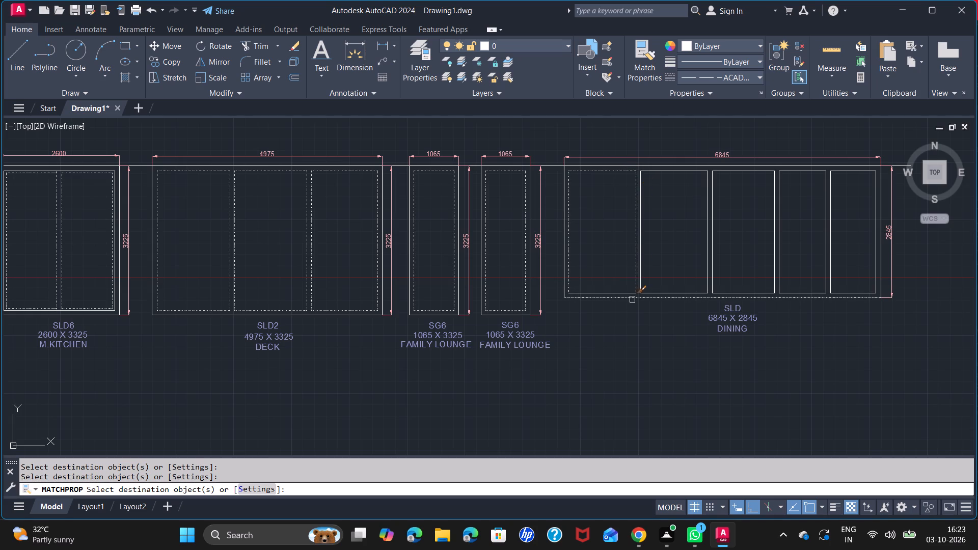
{"action": "left_click", "coordinate": [628, 294]}
{"action": "left_click", "coordinate": [653, 292]}
{"action": "left_click", "coordinate": [642, 267]}
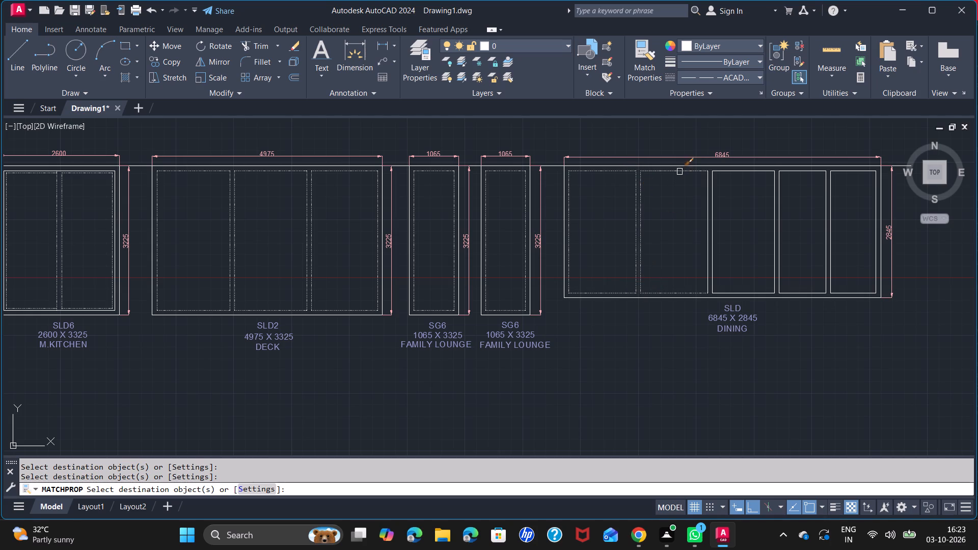
{"action": "left_click", "coordinate": [680, 172]}
{"action": "left_click", "coordinate": [710, 205]}
{"action": "left_click", "coordinate": [706, 202]}
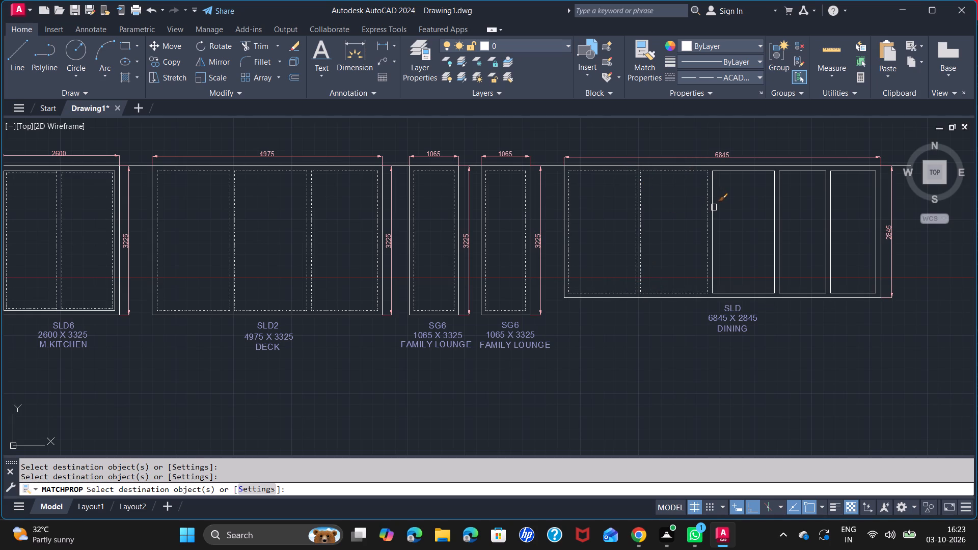
Match the dashed properties onto the four edges of the SLD dining unit's third pane and the left edge of its fourth pane.
{"action": "left_click", "coordinate": [714, 207]}
{"action": "left_click", "coordinate": [715, 203]}
{"action": "left_click", "coordinate": [711, 199]}
{"action": "left_click", "coordinate": [754, 291]}
{"action": "scroll", "coordinate": [712, 241], "scroll_direction": "up", "scroll_amount": 2}
{"action": "middle_click_drag", "start_coordinate": [712, 241], "coordinate": [668, 229]}
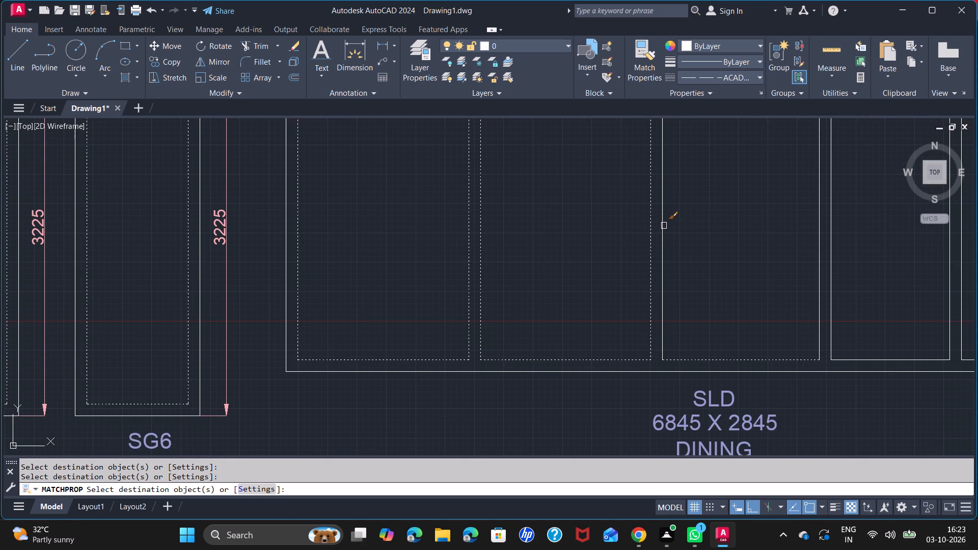
{"action": "left_click", "coordinate": [662, 224]}
{"action": "left_click", "coordinate": [819, 236]}
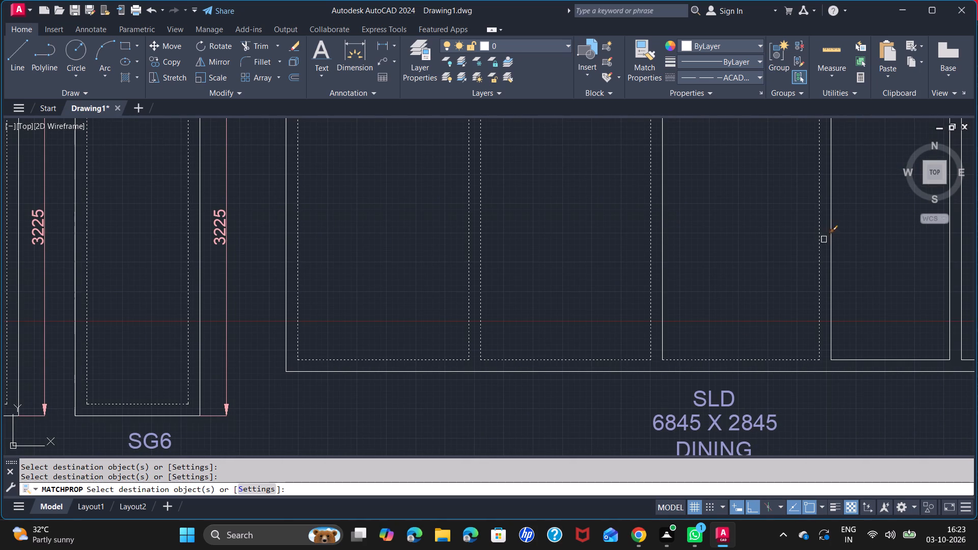
{"action": "left_click", "coordinate": [832, 249]}
{"action": "left_click", "coordinate": [662, 262]}
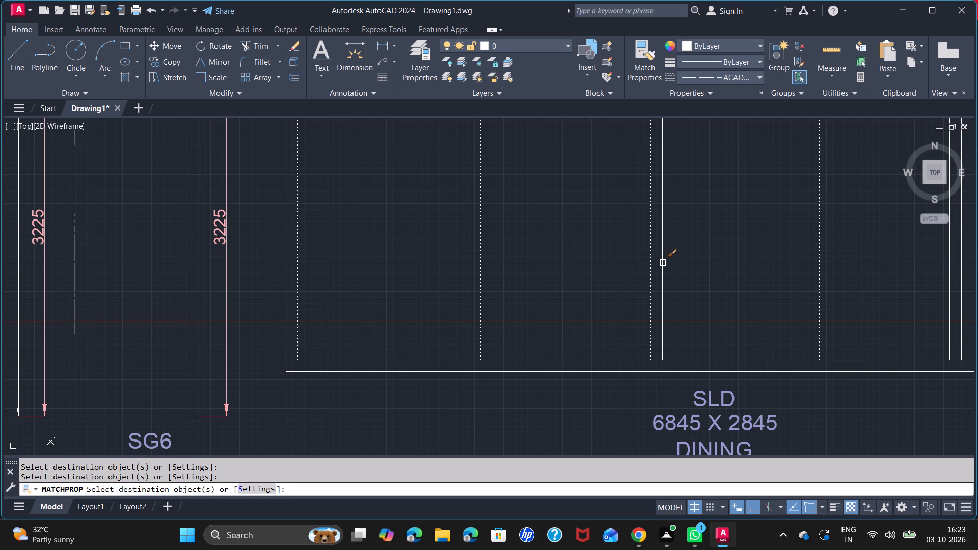
{"action": "middle_click_drag", "start_coordinate": [775, 204], "coordinate": [616, 346]}
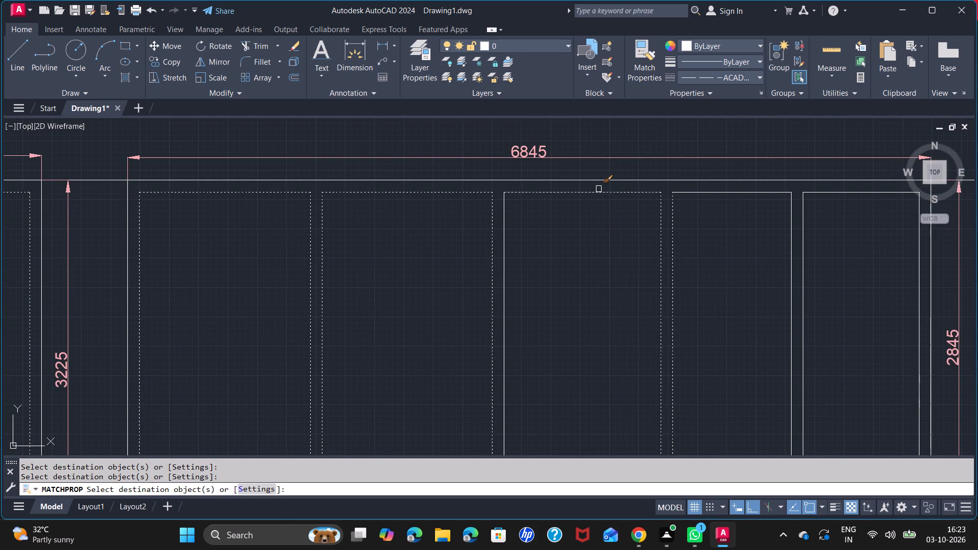
{"action": "left_click", "coordinate": [599, 189]}
Match the dashed properties onto the remaining edges of the SLD dining unit's fourth pane and all four edges of its fifth pane.
{"action": "left_click", "coordinate": [708, 193]}
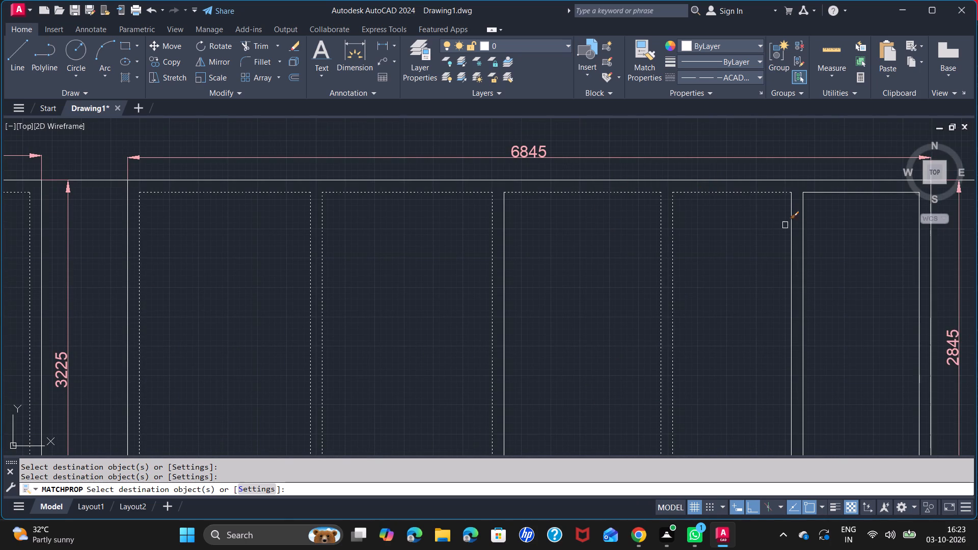
{"action": "left_click", "coordinate": [791, 238]}
{"action": "middle_click_drag", "start_coordinate": [693, 321], "coordinate": [599, 237]}
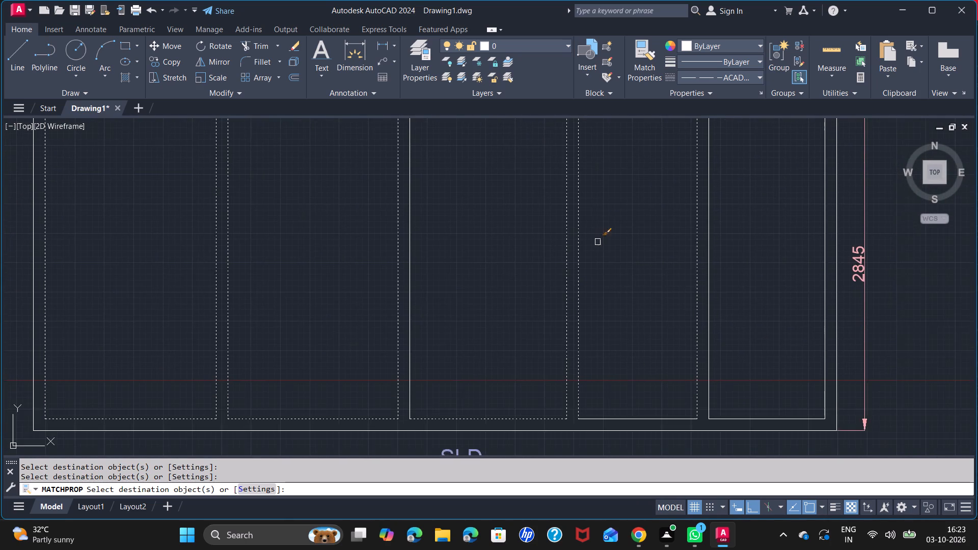
{"action": "scroll", "coordinate": [559, 313], "scroll_direction": "up", "scroll_amount": 3}
{"action": "scroll", "coordinate": [669, 327], "scroll_direction": "down", "scroll_amount": 3}
{"action": "middle_click_drag", "start_coordinate": [698, 332], "coordinate": [532, 291]}
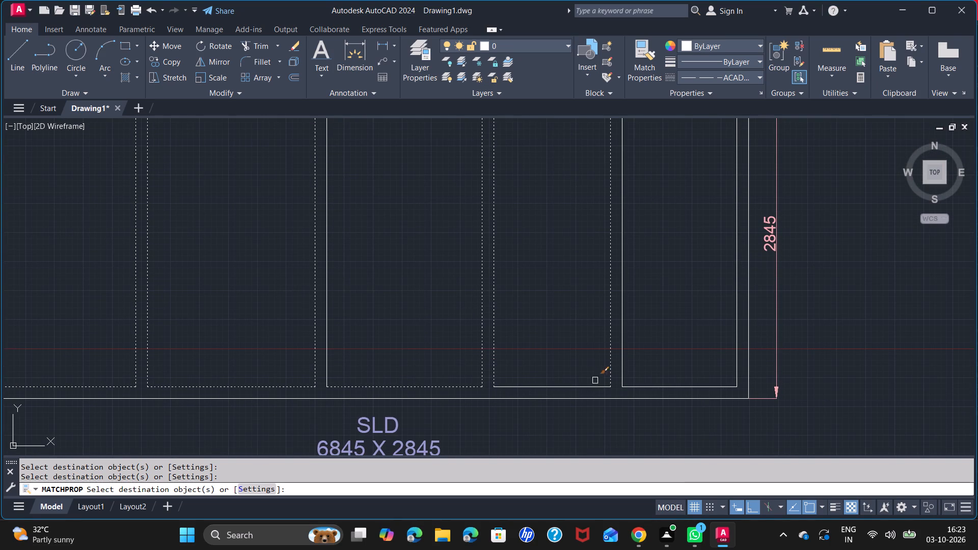
{"action": "left_click", "coordinate": [597, 386]}
{"action": "left_click", "coordinate": [622, 385]}
{"action": "left_click", "coordinate": [631, 387]}
{"action": "left_click", "coordinate": [736, 340]}
{"action": "middle_click_drag", "start_coordinate": [683, 227], "coordinate": [683, 351]}
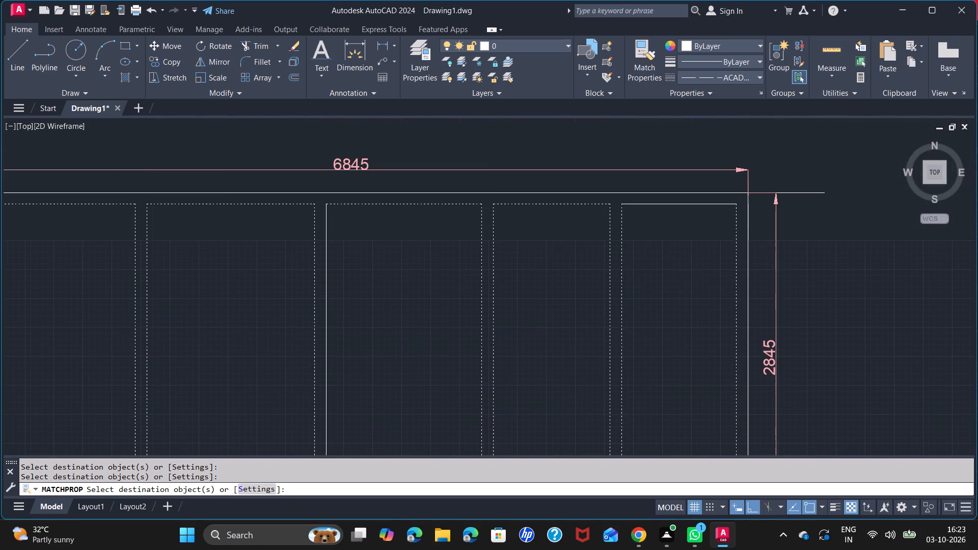
{"action": "left_click", "coordinate": [700, 206]}
Match the dashed properties onto the inner side and top lines of the MD main door in the door row.
{"action": "scroll", "coordinate": [693, 299], "scroll_direction": "down", "scroll_amount": 2}
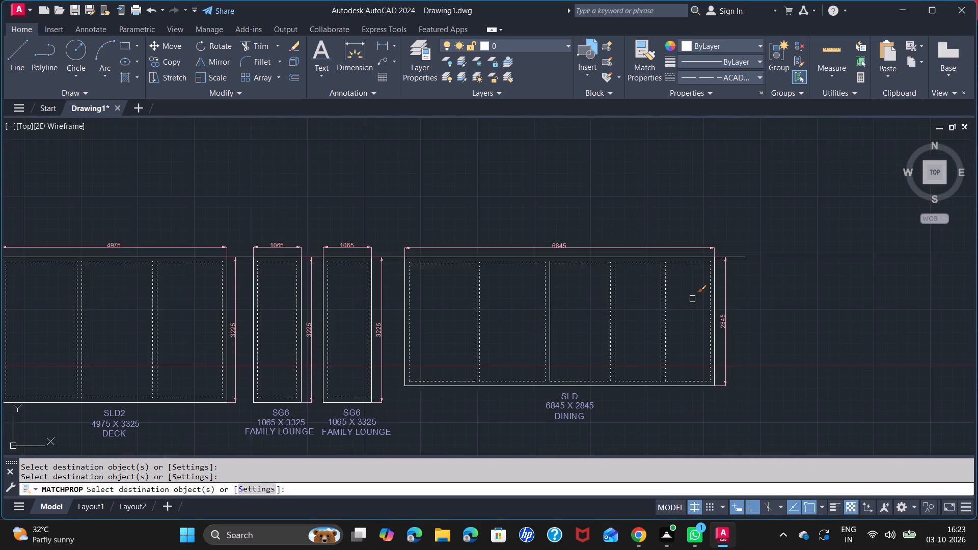
{"action": "scroll", "coordinate": [692, 299], "scroll_direction": "down", "scroll_amount": 1}
{"action": "middle_click_drag", "start_coordinate": [469, 368], "coordinate": [828, 263]}
{"action": "scroll", "coordinate": [592, 323], "scroll_direction": "down", "scroll_amount": 1}
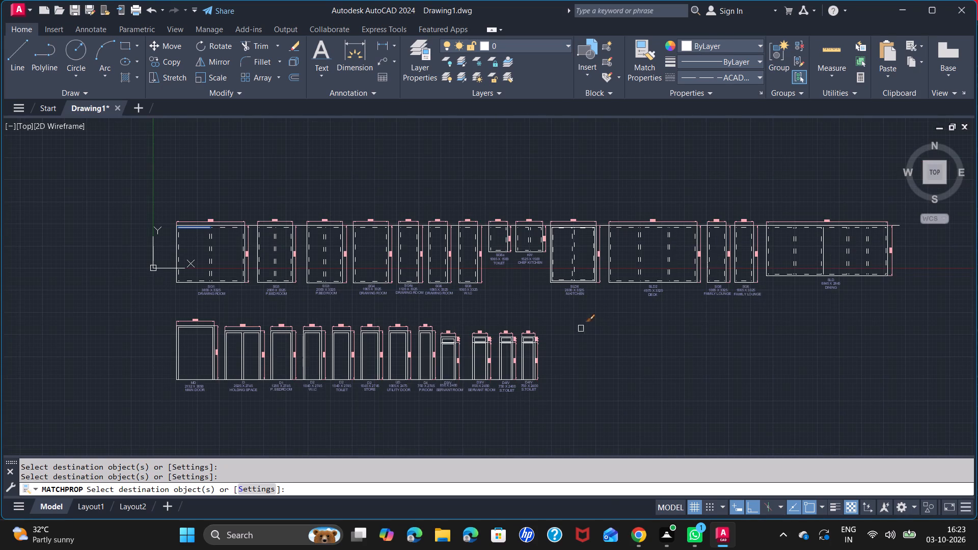
{"action": "middle_click_drag", "start_coordinate": [412, 386], "coordinate": [736, 326]}
{"action": "scroll", "coordinate": [529, 287], "scroll_direction": "up", "scroll_amount": 2}
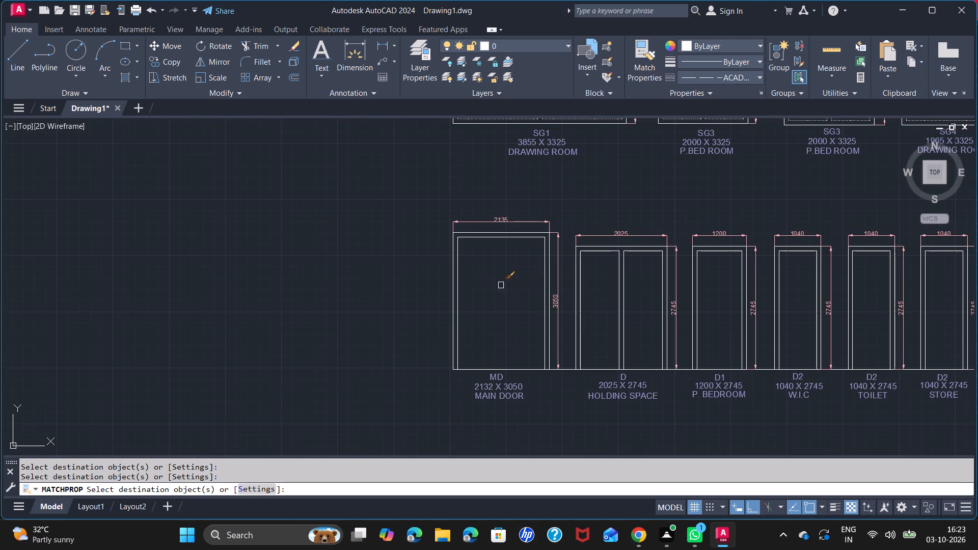
{"action": "left_click", "coordinate": [457, 295]}
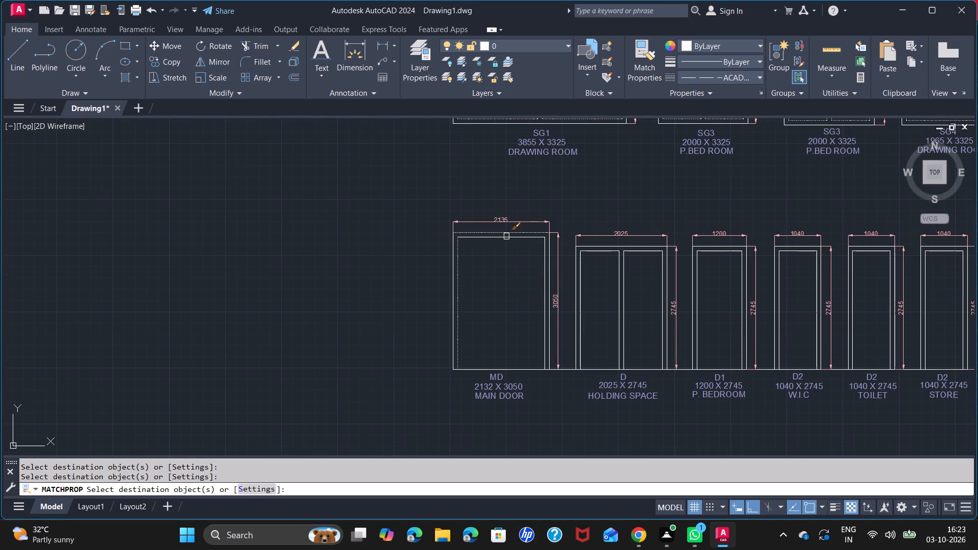
{"action": "left_click", "coordinate": [506, 237]}
{"action": "left_click", "coordinate": [543, 256]}
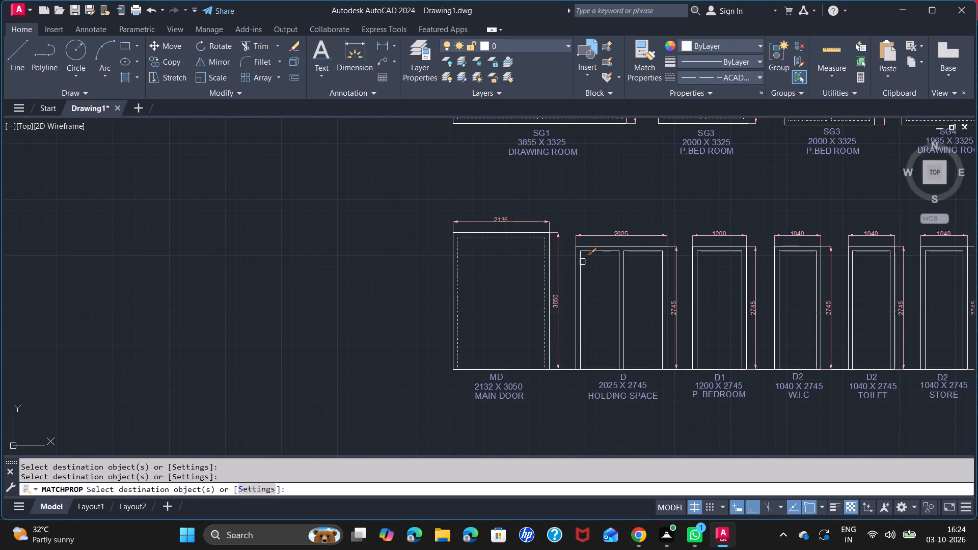
Match the dashed properties onto the side and top lines of both leaves of the D holding space door.
{"action": "left_click", "coordinate": [582, 262]}
{"action": "left_click", "coordinate": [593, 251]}
{"action": "left_click", "coordinate": [619, 273]}
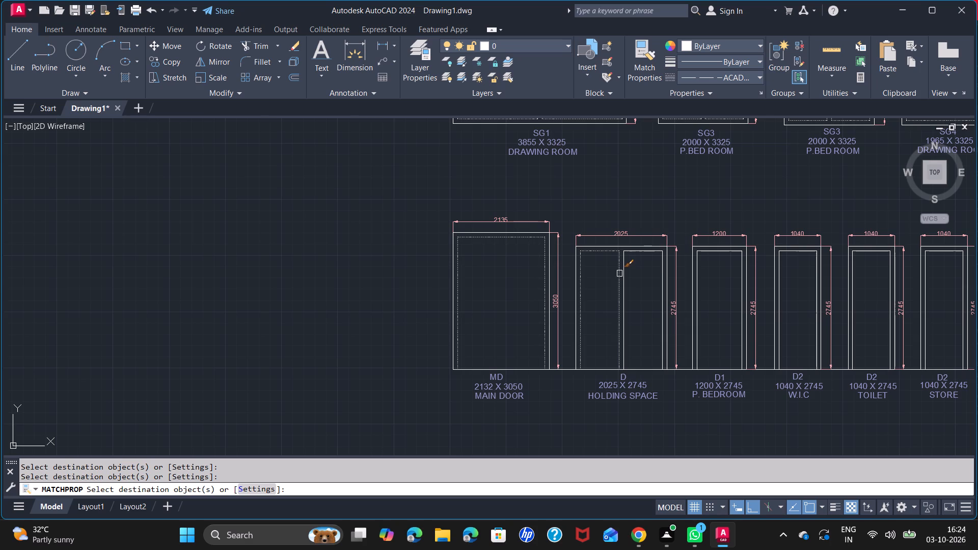
{"action": "left_click", "coordinate": [624, 276]}
{"action": "left_click", "coordinate": [644, 252]}
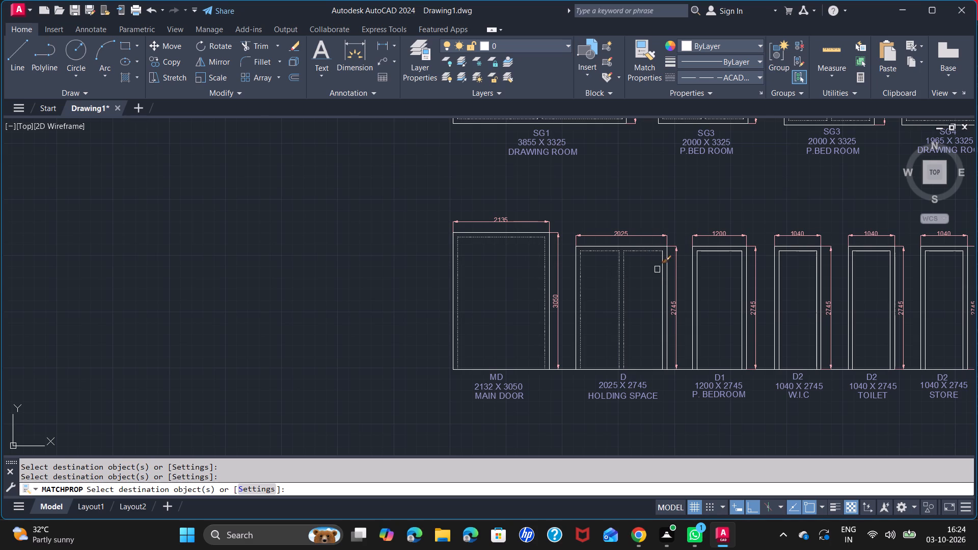
{"action": "left_click", "coordinate": [661, 275]}
Match the dashed properties onto the inner side and top lines of the D1 P. Bedroom door and the D2 W.I.C door.
{"action": "left_click", "coordinate": [697, 302]}
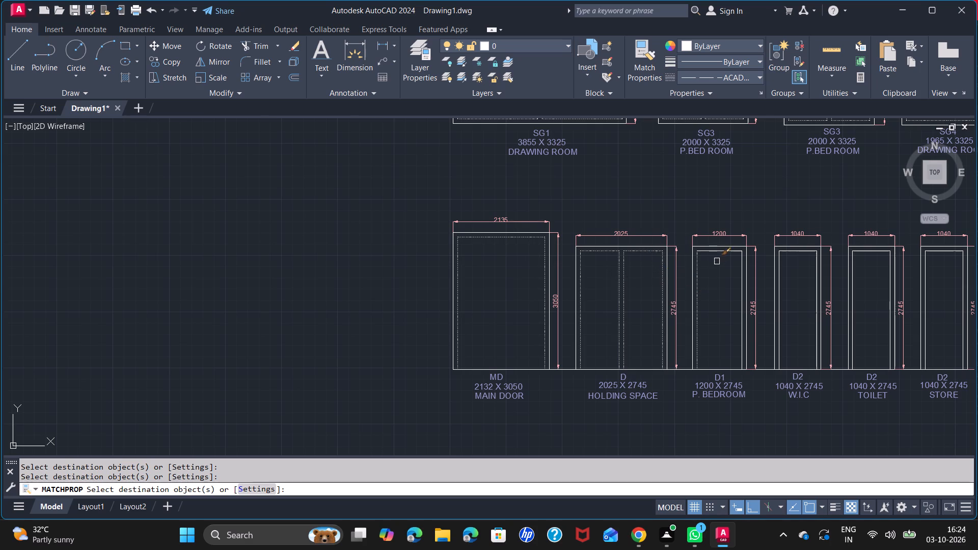
{"action": "left_click", "coordinate": [722, 253]}
{"action": "left_click", "coordinate": [741, 278]}
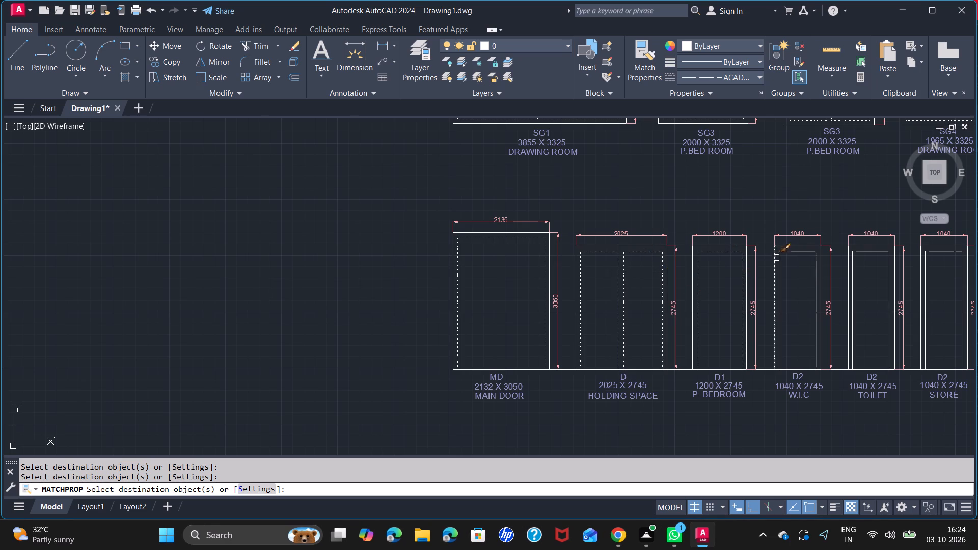
{"action": "left_click", "coordinate": [782, 260]}
{"action": "left_click", "coordinate": [781, 251]}
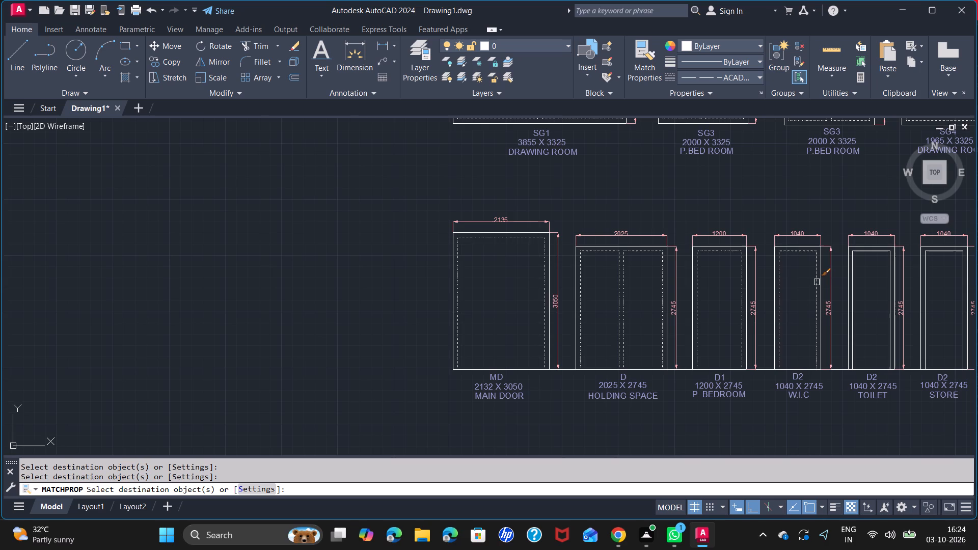
{"action": "left_click", "coordinate": [817, 282]}
Match the dashed properties onto the inner side and top lines of the D2 toilet door and the D2 store door.
{"action": "middle_click_drag", "start_coordinate": [813, 297], "coordinate": [577, 289]}
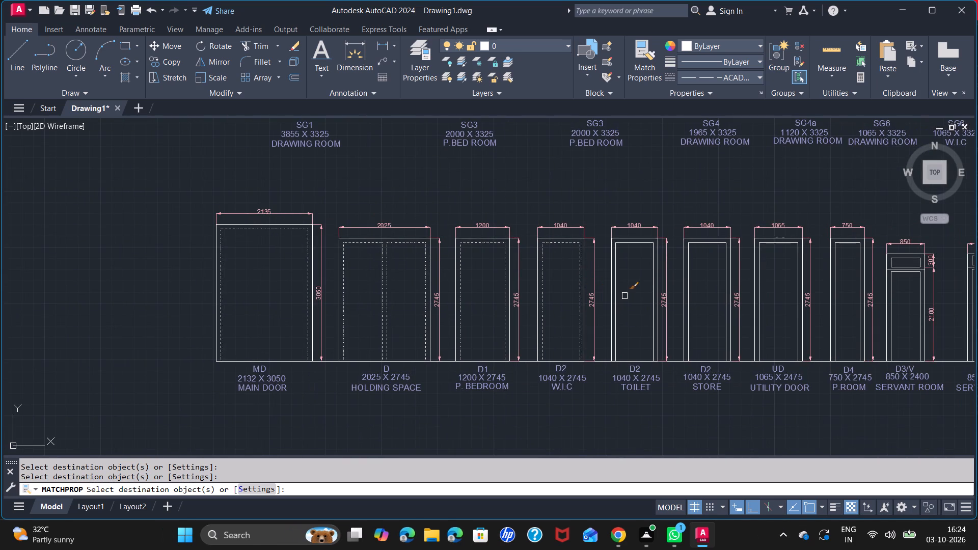
{"action": "left_click", "coordinate": [616, 298]}
{"action": "left_click", "coordinate": [631, 246]}
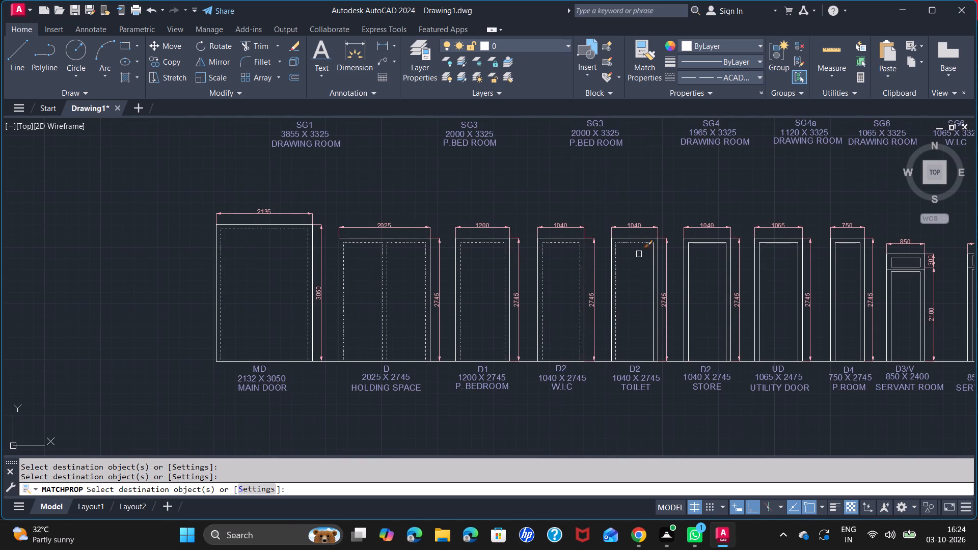
{"action": "left_click", "coordinate": [655, 276]}
{"action": "left_click", "coordinate": [690, 287]}
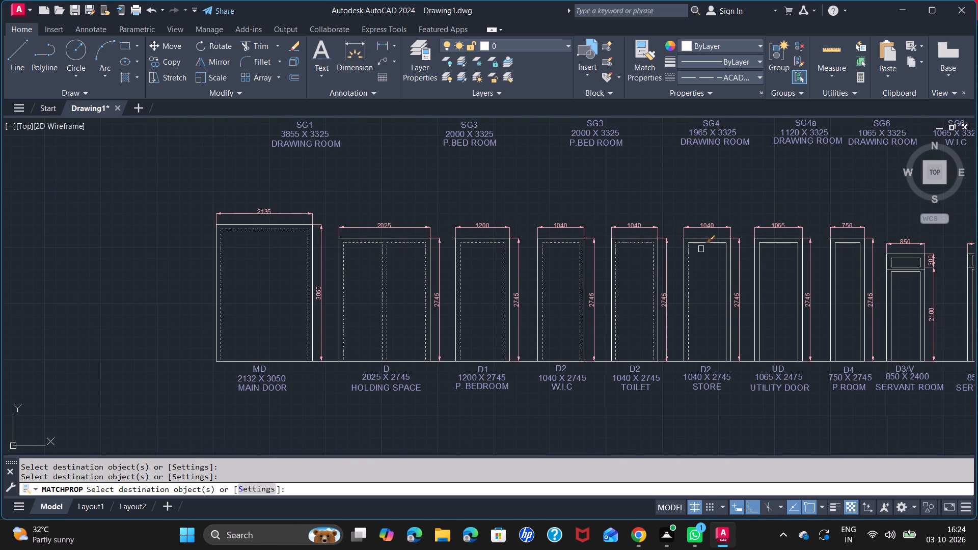
{"action": "left_click", "coordinate": [704, 244]}
{"action": "left_click", "coordinate": [726, 269]}
Match the dashed properties onto the inner side and top lines of the UD utility door and the D4 P.Room door.
{"action": "middle_click_drag", "start_coordinate": [630, 300], "coordinate": [622, 300]}
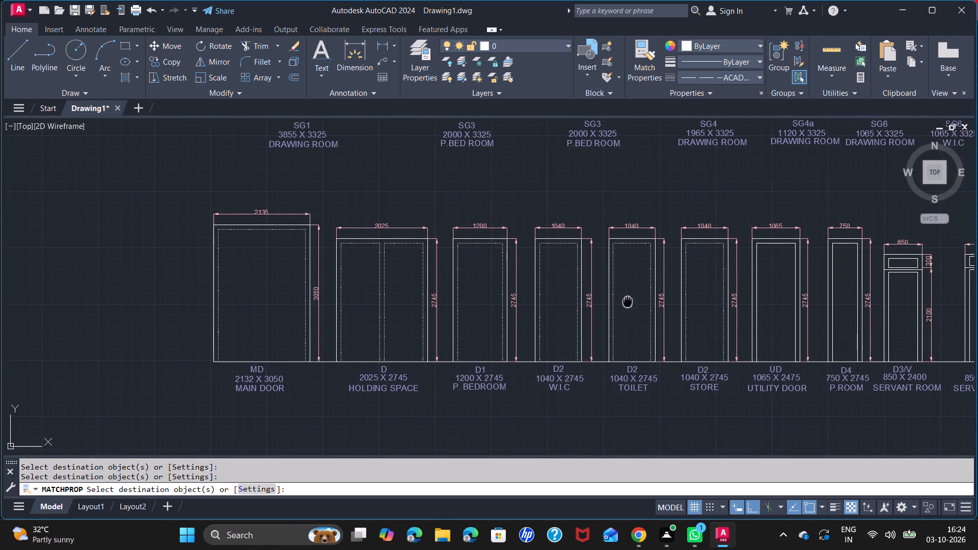
{"action": "middle_click_drag", "start_coordinate": [622, 300], "coordinate": [502, 302]}
{"action": "scroll", "coordinate": [614, 318], "scroll_direction": "up", "scroll_amount": 1}
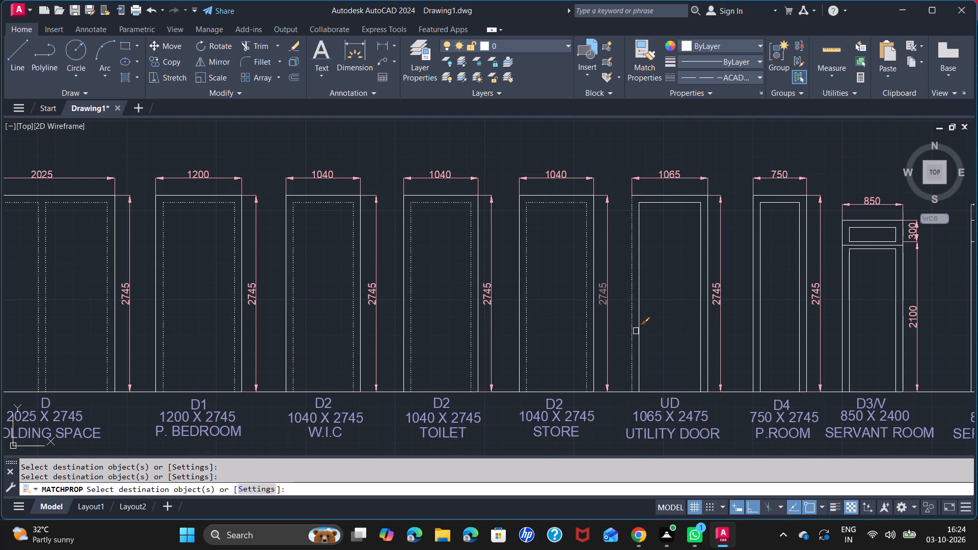
{"action": "left_click", "coordinate": [637, 332]}
{"action": "left_click", "coordinate": [686, 204]}
{"action": "left_click", "coordinate": [699, 221]}
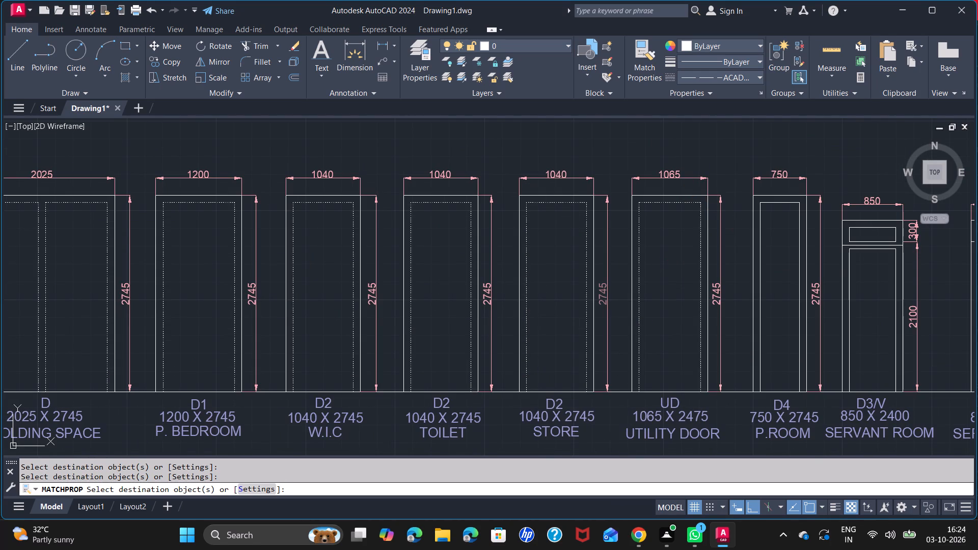
{"action": "left_click", "coordinate": [759, 298]}
{"action": "left_click", "coordinate": [799, 203]}
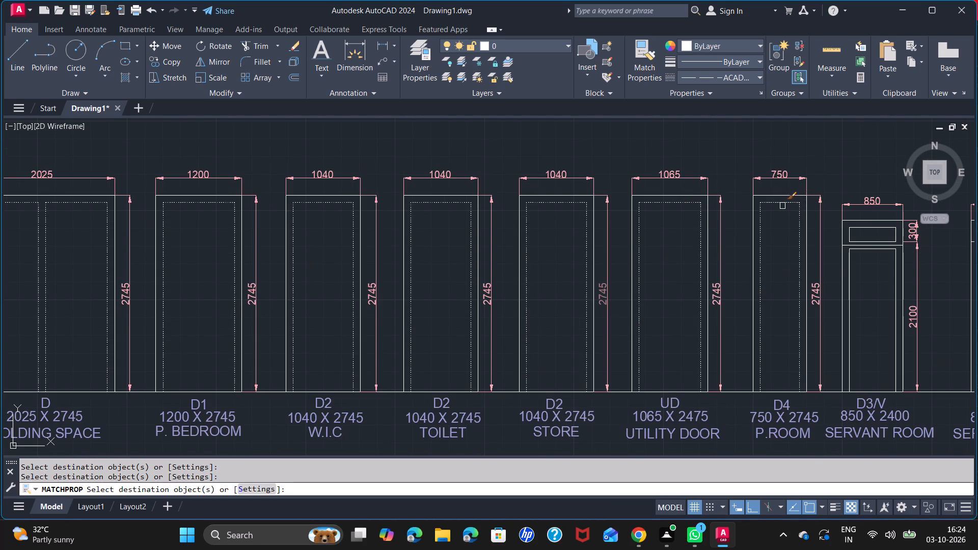
{"action": "left_click", "coordinate": [782, 206]}
Match the dashed properties onto the leaf's inner side and top lines in both D3/V servant room doors, leaving their ventilators alone.
{"action": "middle_click_drag", "start_coordinate": [787, 237], "coordinate": [534, 265]}
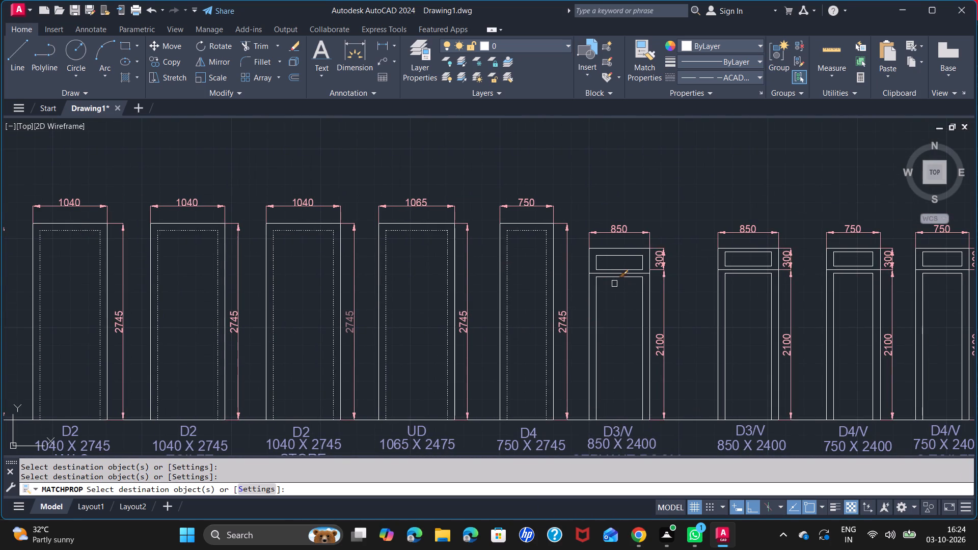
{"action": "left_click", "coordinate": [597, 282]}
{"action": "left_click", "coordinate": [608, 278]}
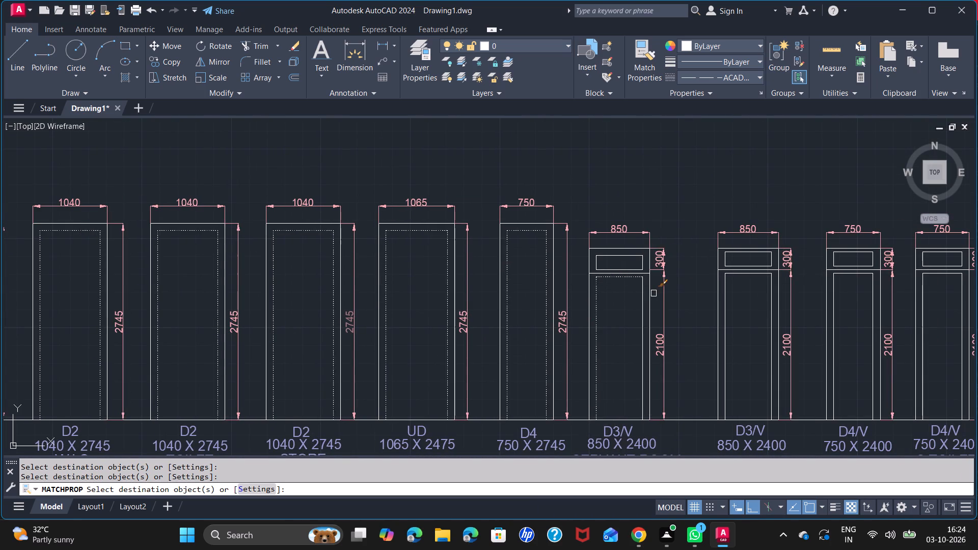
{"action": "left_click", "coordinate": [644, 288]}
{"action": "middle_click_drag", "start_coordinate": [672, 299], "coordinate": [557, 248]}
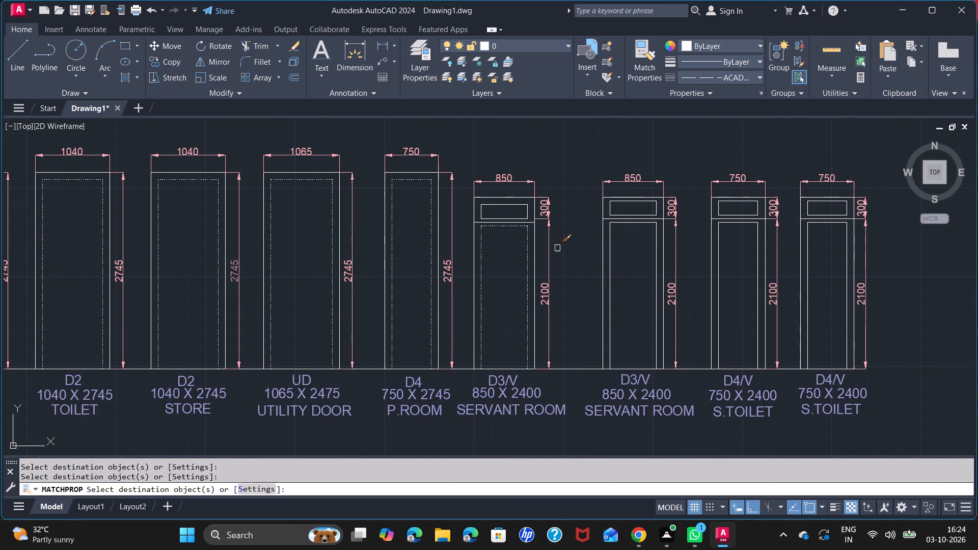
{"action": "left_click", "coordinate": [609, 261]}
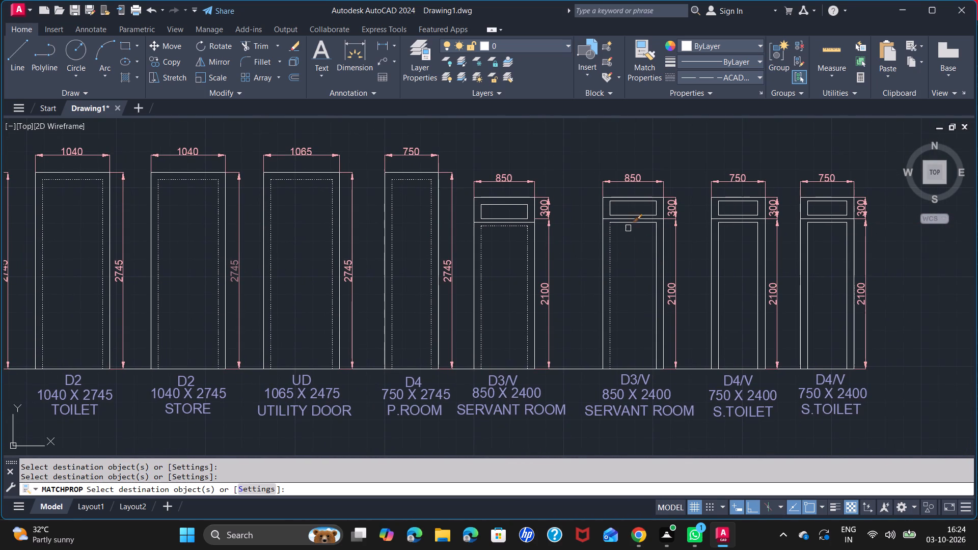
{"action": "left_click", "coordinate": [643, 222]}
{"action": "left_click", "coordinate": [656, 230]}
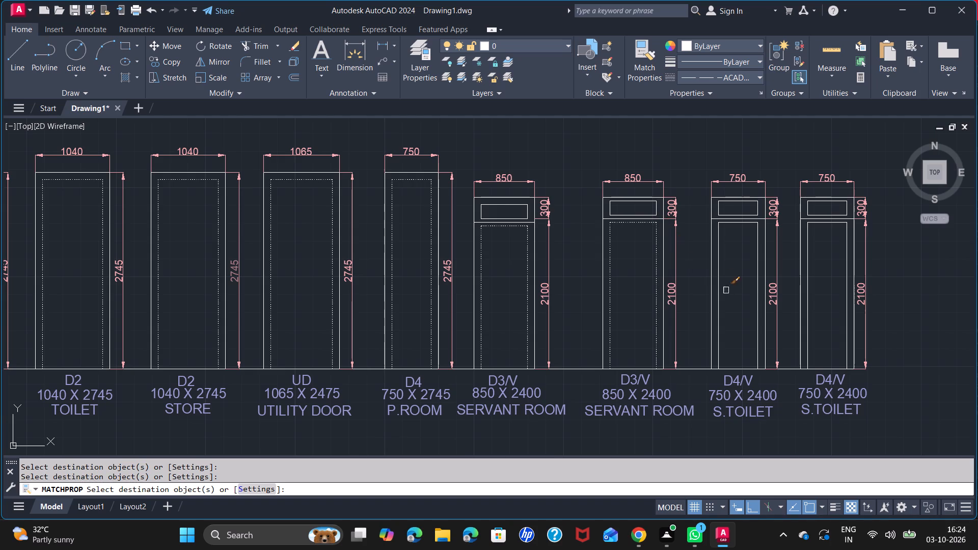
Match the dashed properties onto the leaf's inner side and top lines in both D4/V S.Toilet doors, leaving their ventilators alone.
{"action": "left_click", "coordinate": [719, 286]}
{"action": "left_click", "coordinate": [758, 299]}
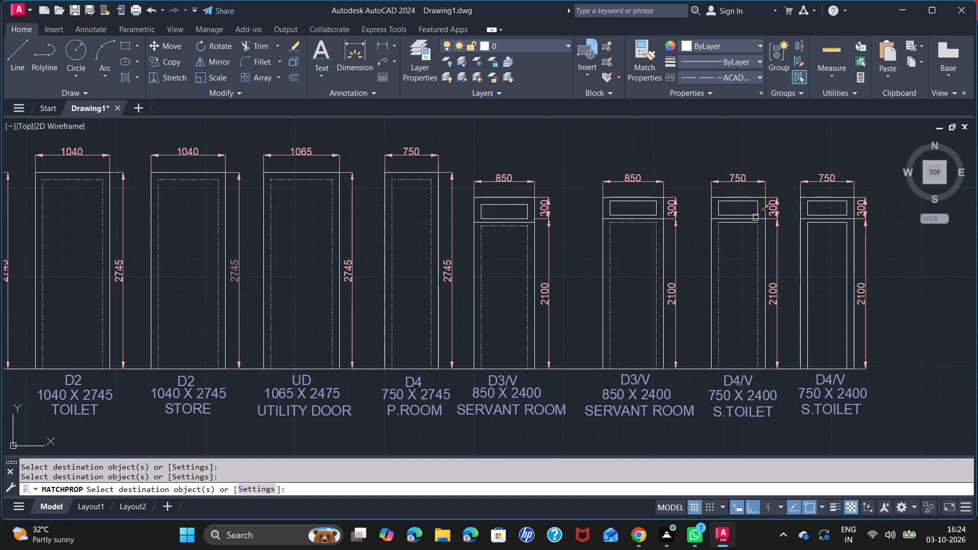
{"action": "left_click", "coordinate": [755, 225]}
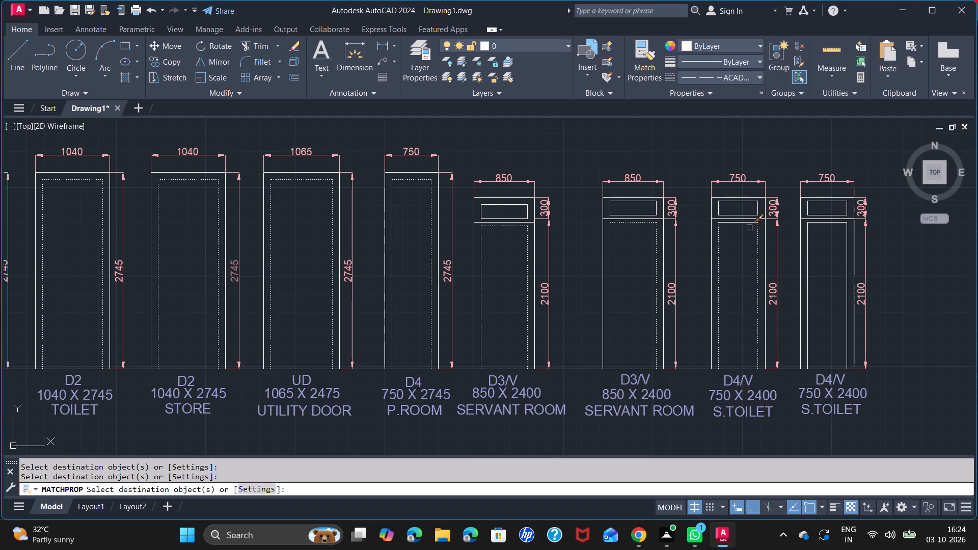
{"action": "left_click", "coordinate": [749, 222]}
{"action": "left_click", "coordinate": [808, 277]}
{"action": "left_click", "coordinate": [822, 223]}
{"action": "left_click", "coordinate": [848, 253]}
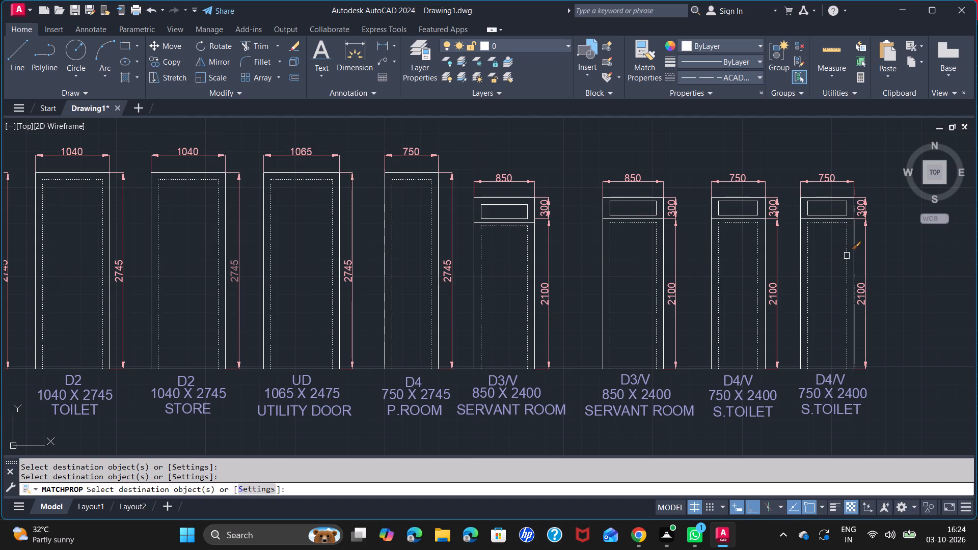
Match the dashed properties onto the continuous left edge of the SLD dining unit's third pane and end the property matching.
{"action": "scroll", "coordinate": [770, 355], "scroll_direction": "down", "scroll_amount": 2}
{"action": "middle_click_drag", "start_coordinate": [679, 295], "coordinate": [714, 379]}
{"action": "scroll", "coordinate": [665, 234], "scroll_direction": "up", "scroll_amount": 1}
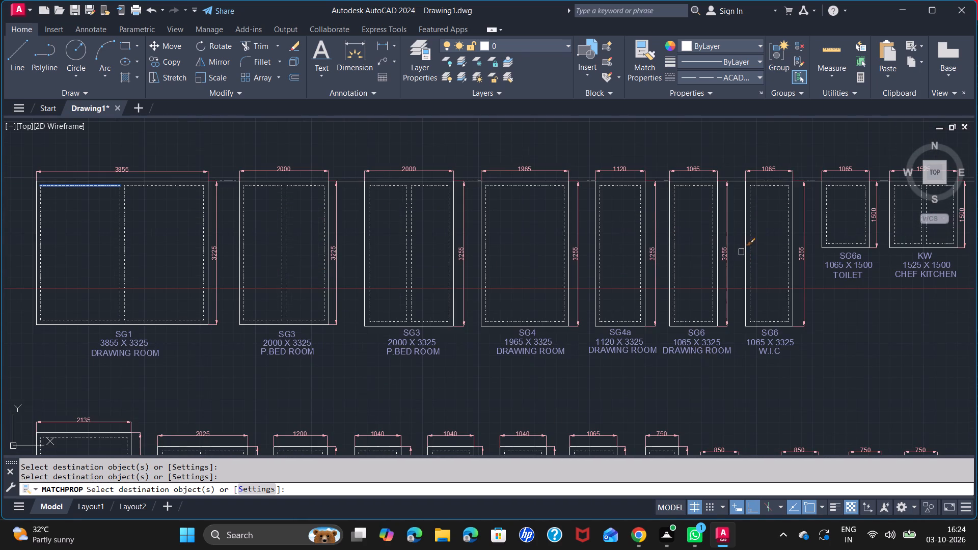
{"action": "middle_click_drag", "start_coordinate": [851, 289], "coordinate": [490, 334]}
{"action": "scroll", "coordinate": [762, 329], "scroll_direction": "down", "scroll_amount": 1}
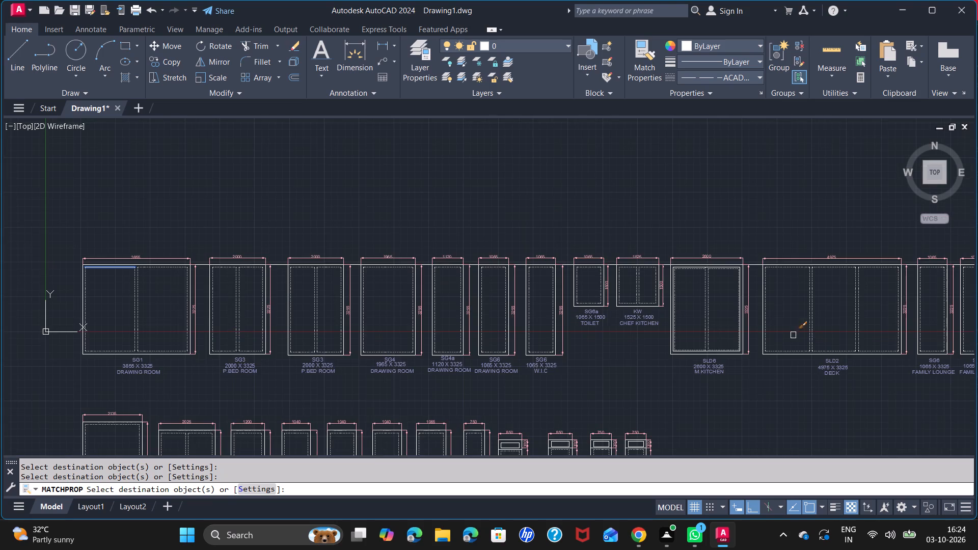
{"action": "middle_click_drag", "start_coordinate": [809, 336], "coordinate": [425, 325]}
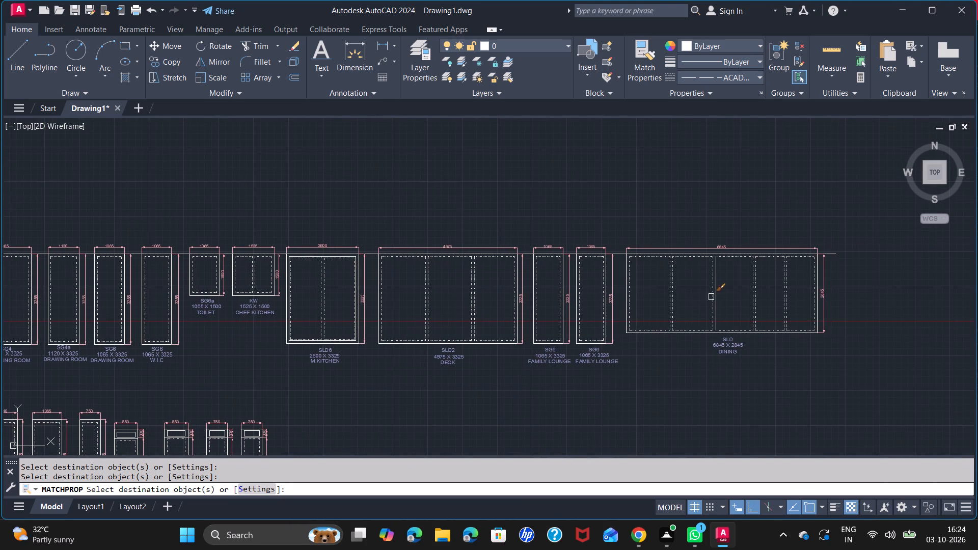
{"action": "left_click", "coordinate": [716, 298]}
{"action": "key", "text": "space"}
Erase the topmost overlapping line on the left edge of the SLD dining unit's third pane.
{"action": "left_click", "coordinate": [714, 296]}
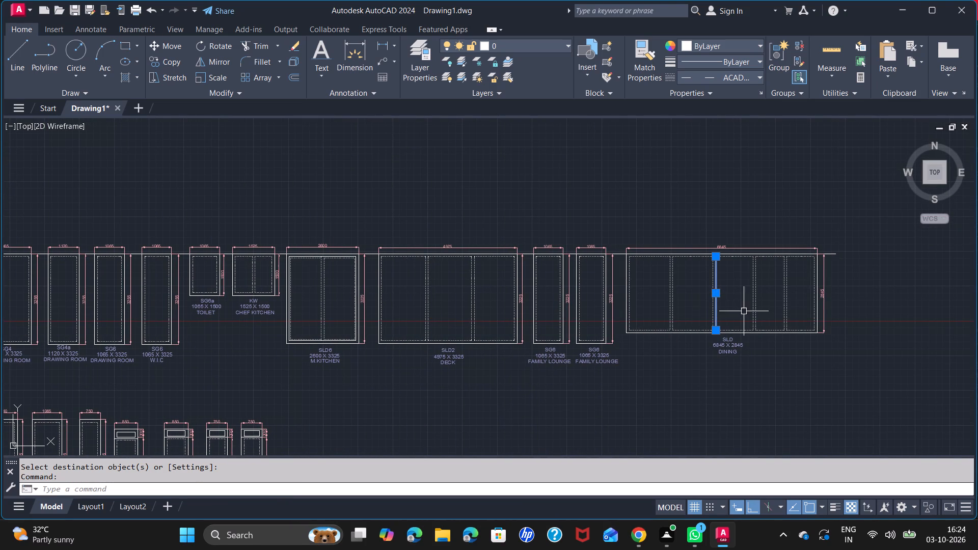
{"action": "key", "text": "Delete"}
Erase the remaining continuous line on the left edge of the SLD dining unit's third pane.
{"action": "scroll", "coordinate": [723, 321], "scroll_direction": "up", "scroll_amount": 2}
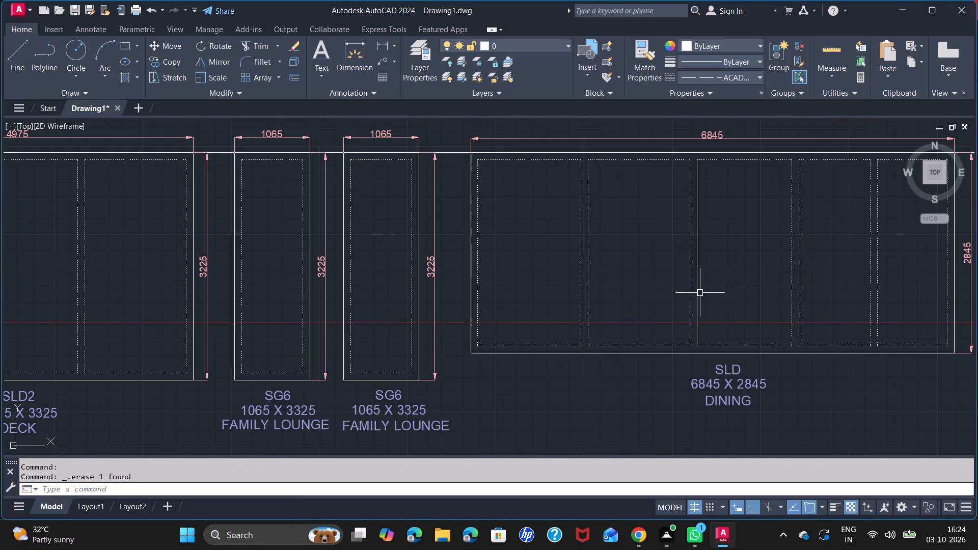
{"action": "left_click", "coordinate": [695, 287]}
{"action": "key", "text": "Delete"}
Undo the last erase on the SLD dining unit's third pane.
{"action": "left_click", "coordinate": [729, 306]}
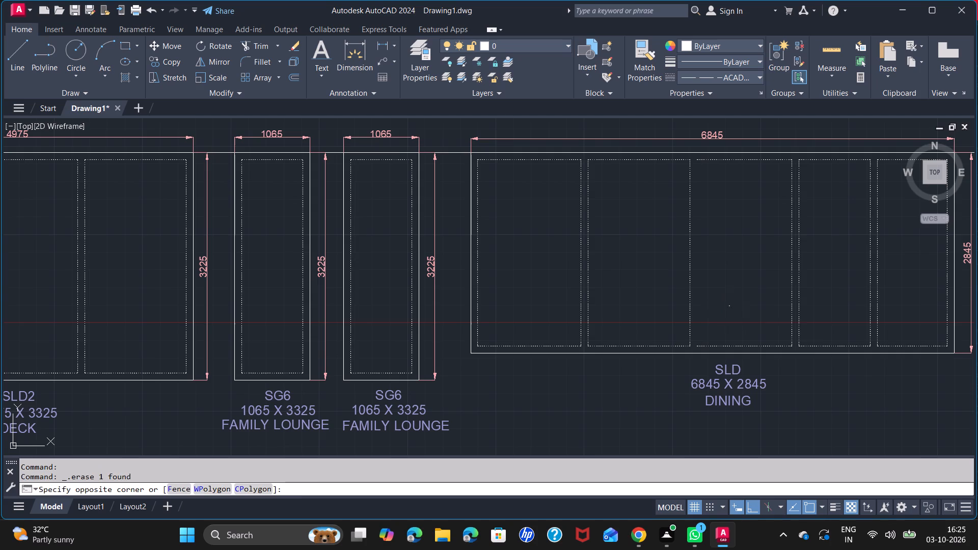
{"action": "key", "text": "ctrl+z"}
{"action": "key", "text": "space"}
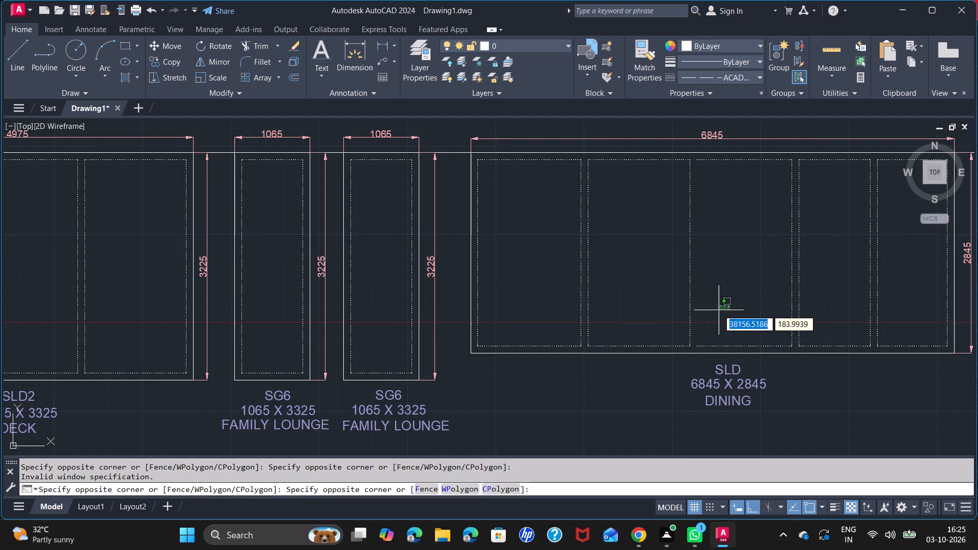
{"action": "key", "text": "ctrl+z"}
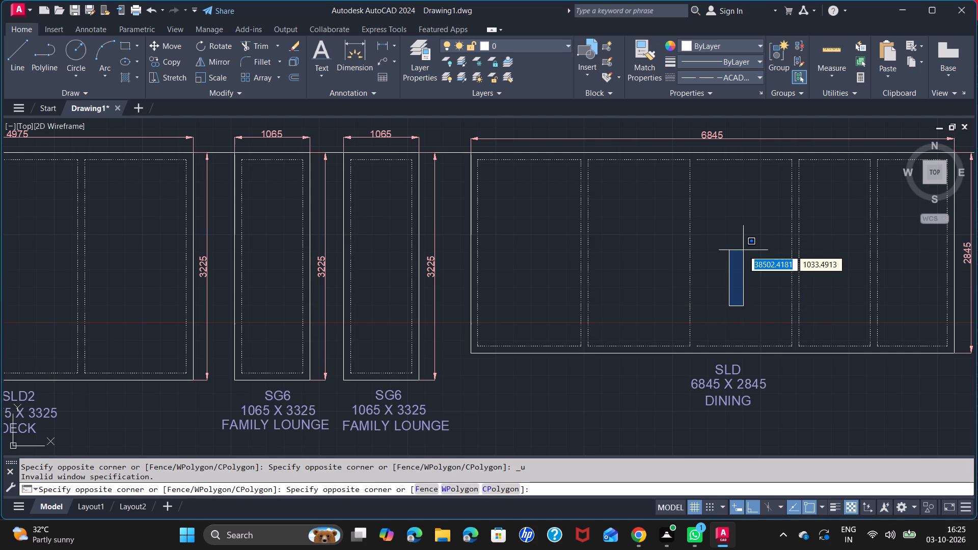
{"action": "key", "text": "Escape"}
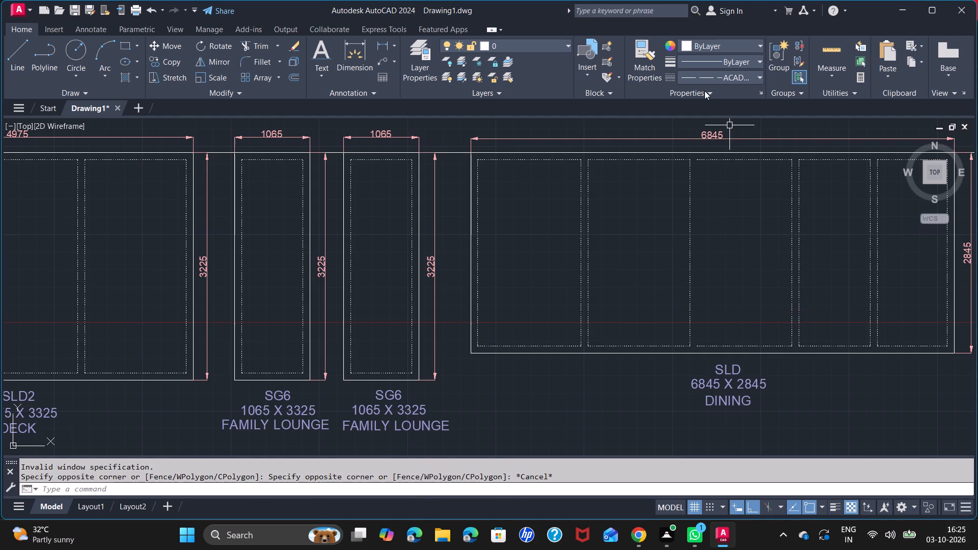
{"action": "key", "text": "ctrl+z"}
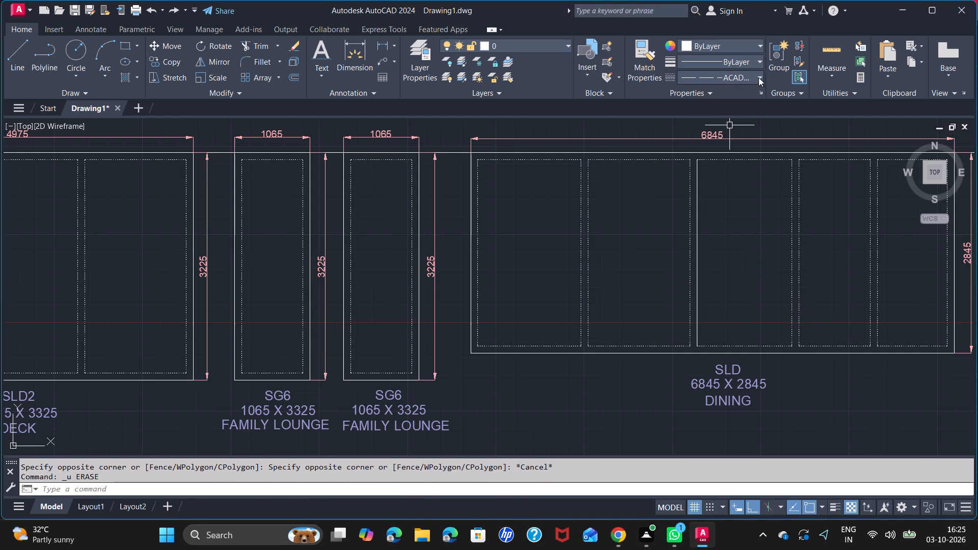
Set the linetype of the left edge of the SLD dining unit's third pane to ACAD_ISO03W100.
{"action": "left_click", "coordinate": [699, 196]}
{"action": "left_click", "coordinate": [758, 79]}
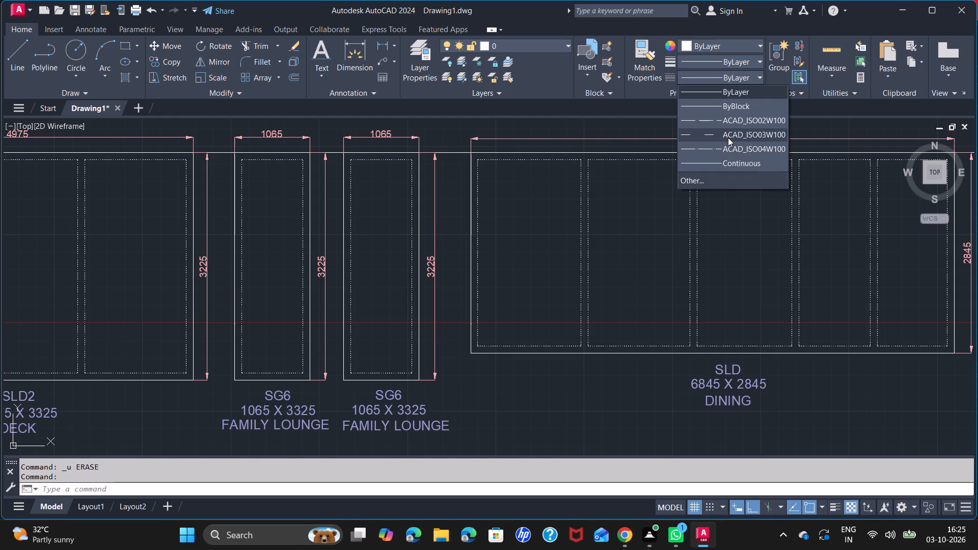
{"action": "left_click", "coordinate": [728, 137]}
{"action": "left_click_drag", "start_coordinate": [738, 183], "coordinate": [738, 286]}
{"action": "key", "text": "space"}
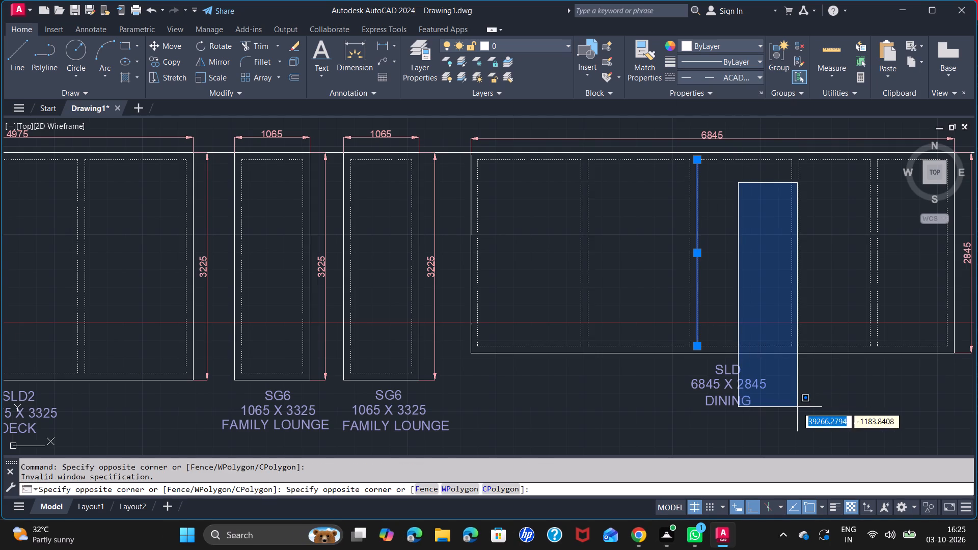
{"action": "key", "text": "Escape"}
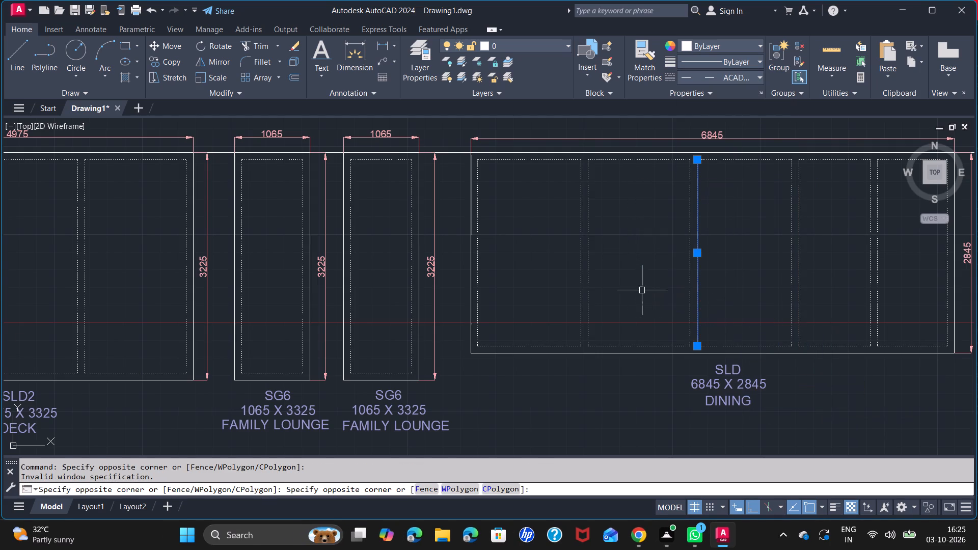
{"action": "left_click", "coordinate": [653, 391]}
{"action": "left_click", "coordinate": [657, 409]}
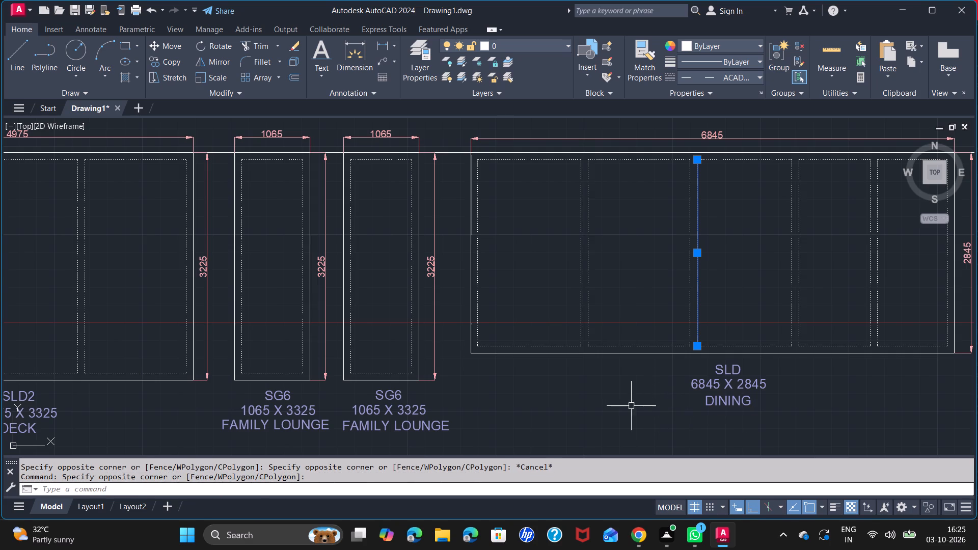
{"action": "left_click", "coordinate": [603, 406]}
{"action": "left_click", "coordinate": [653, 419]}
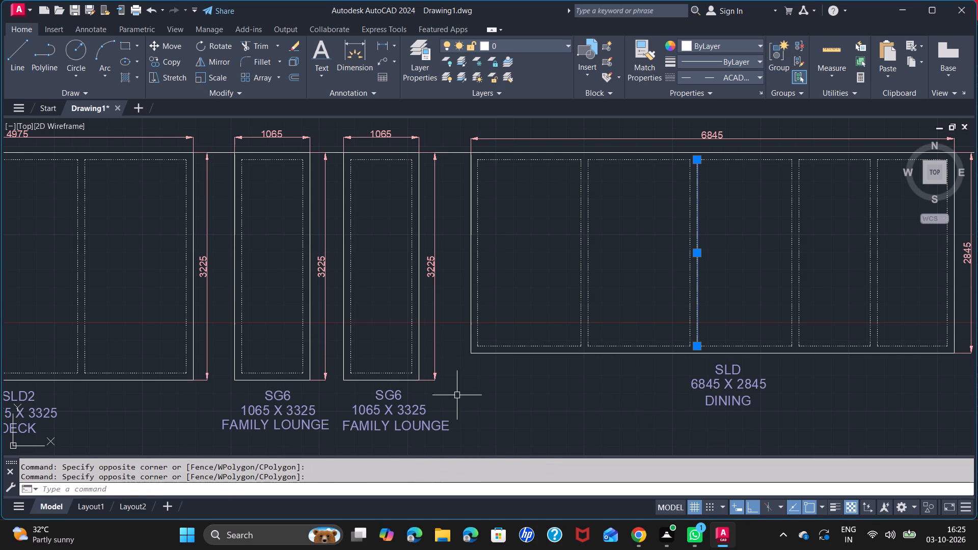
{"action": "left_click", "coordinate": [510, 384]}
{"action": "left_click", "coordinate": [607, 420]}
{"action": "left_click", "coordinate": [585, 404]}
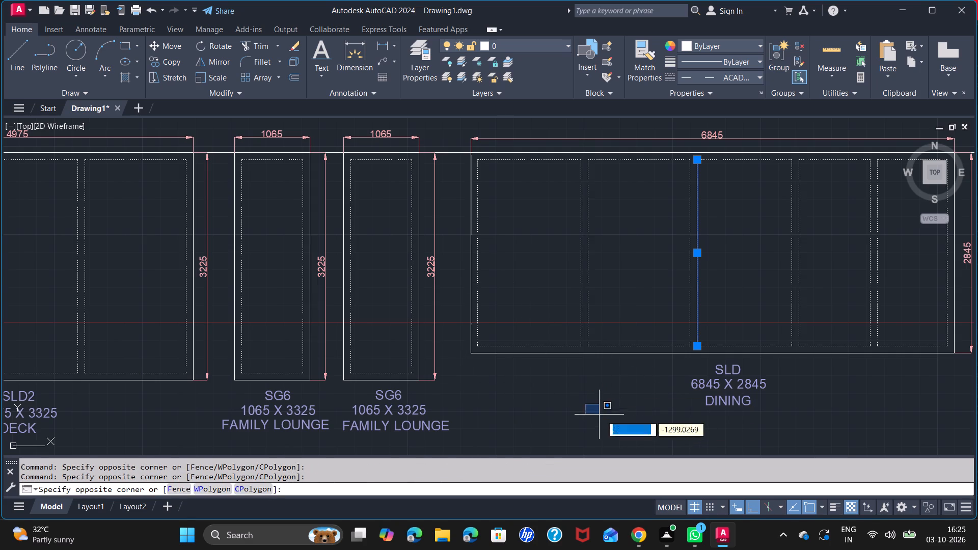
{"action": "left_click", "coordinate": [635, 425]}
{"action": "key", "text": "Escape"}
Set the colour of the left inner pane line of the SG1 drawing room window to 122,175,223.
{"action": "scroll", "coordinate": [562, 337], "scroll_direction": "down", "scroll_amount": 2}
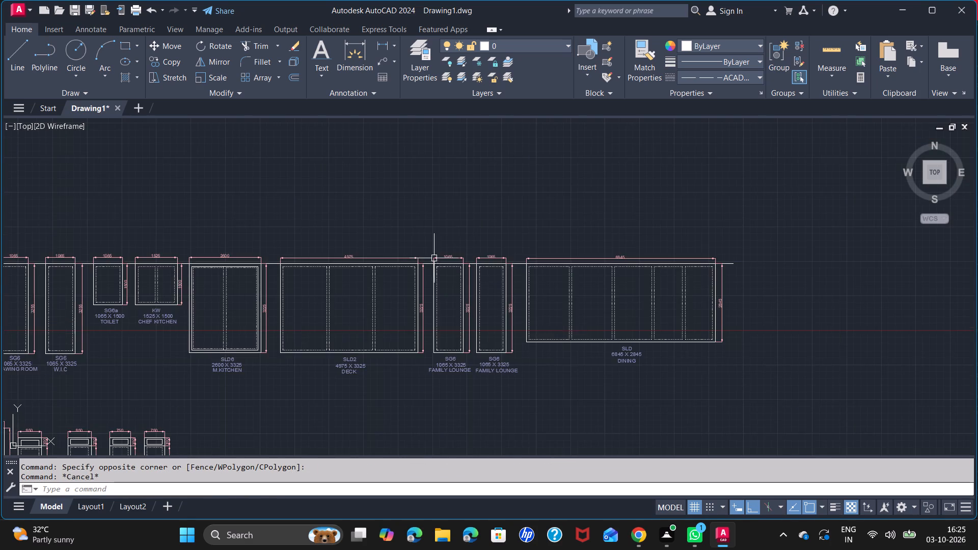
{"action": "scroll", "coordinate": [432, 254], "scroll_direction": "down", "scroll_amount": 2}
{"action": "scroll", "coordinate": [173, 291], "scroll_direction": "up", "scroll_amount": 4}
{"action": "middle_click_drag", "start_coordinate": [172, 286], "coordinate": [526, 414]}
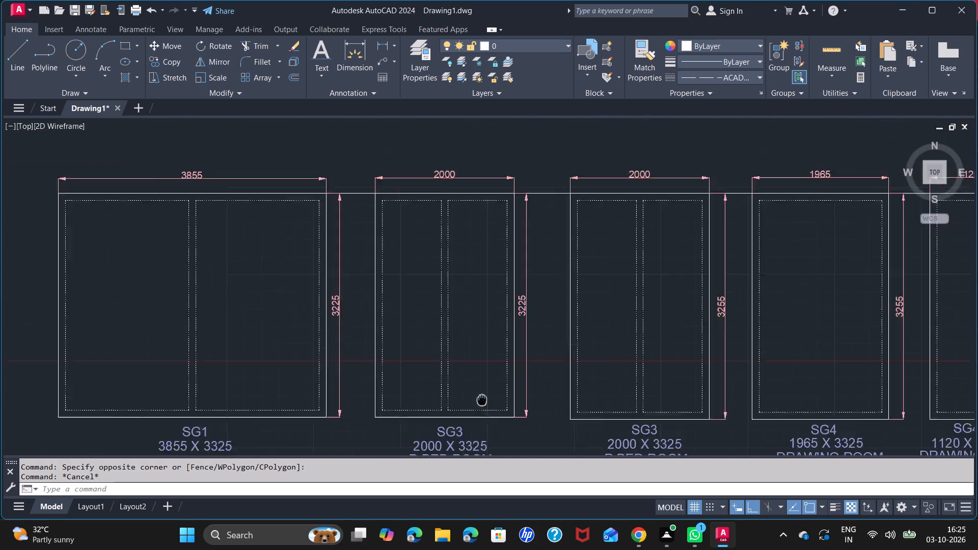
{"action": "middle_click_drag", "start_coordinate": [526, 414], "coordinate": [611, 457]}
{"action": "middle_click_drag", "start_coordinate": [219, 341], "coordinate": [290, 240]}
{"action": "left_click", "coordinate": [284, 235]}
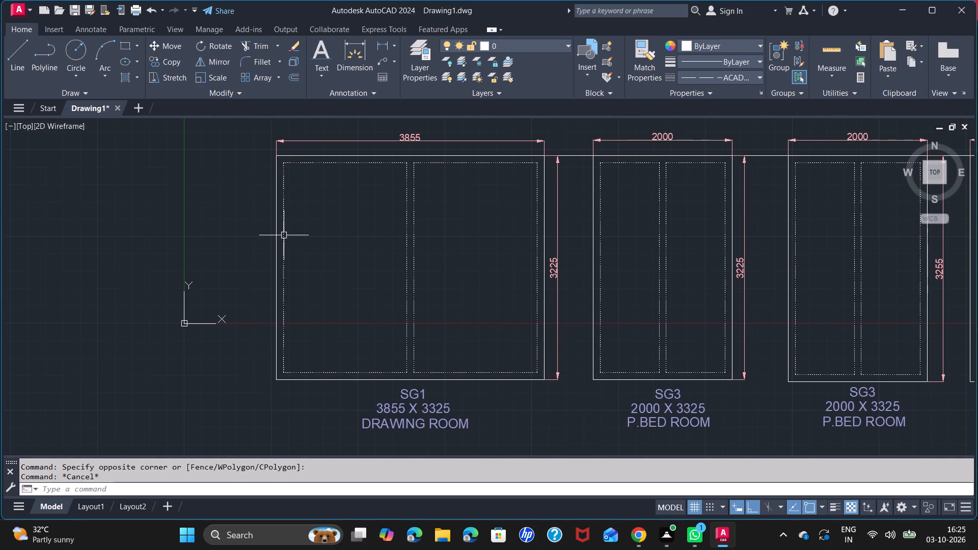
{"action": "left_click", "coordinate": [686, 47]}
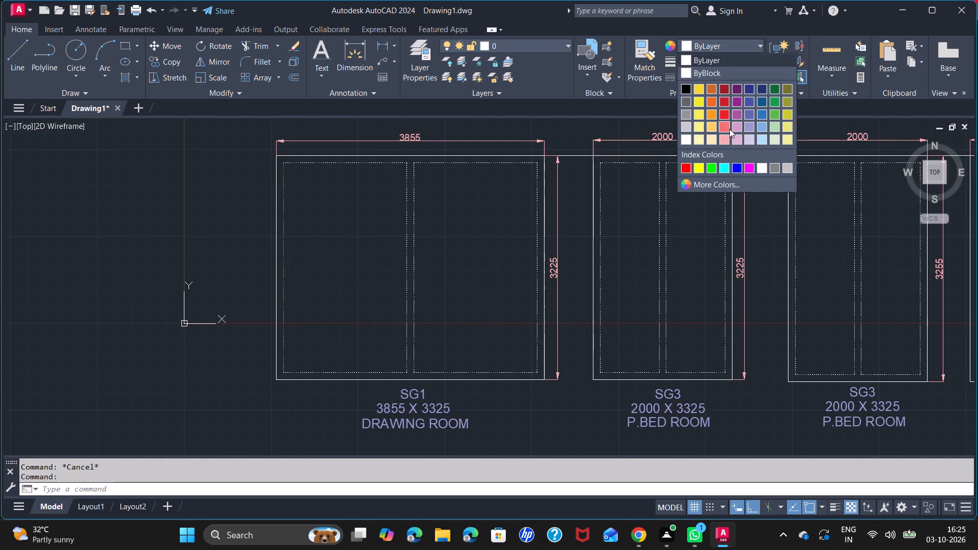
{"action": "left_click", "coordinate": [760, 126]}
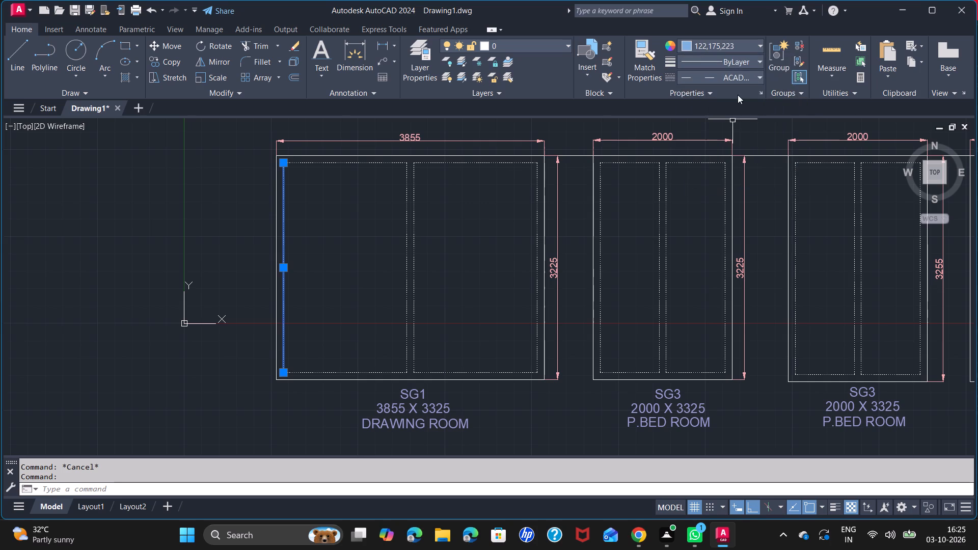
Match the blue line's properties onto the remaining inner pane and mullion lines of the SG1 drawing room window.
{"action": "left_click", "coordinate": [640, 48]}
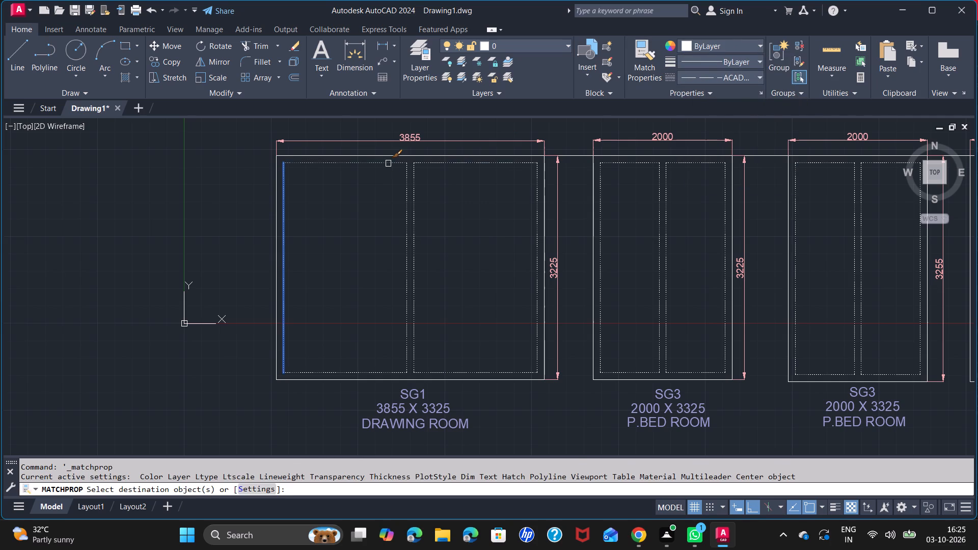
{"action": "left_click", "coordinate": [388, 163]}
{"action": "left_click", "coordinate": [406, 195]}
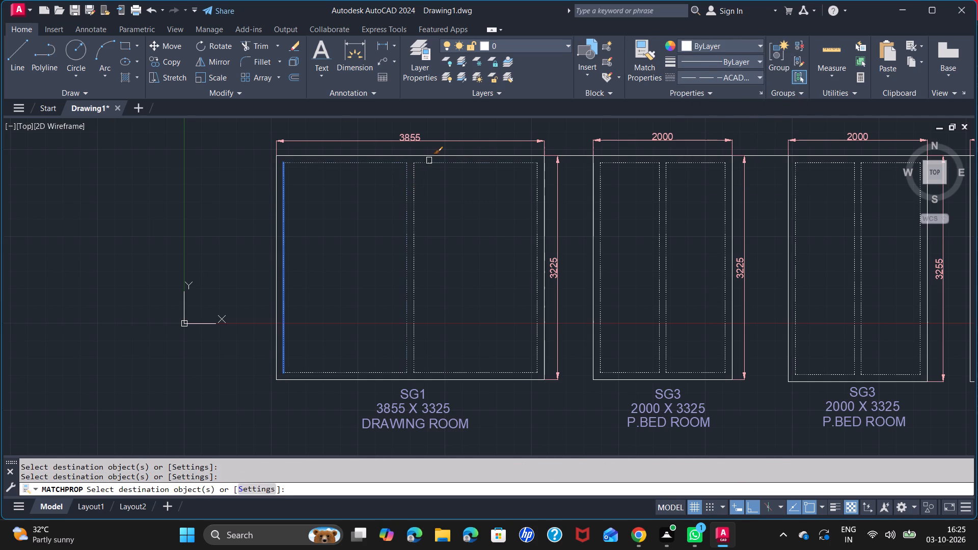
{"action": "left_click", "coordinate": [429, 160]}
{"action": "left_click", "coordinate": [413, 175]}
{"action": "left_click", "coordinate": [540, 207]}
{"action": "left_click", "coordinate": [475, 372]}
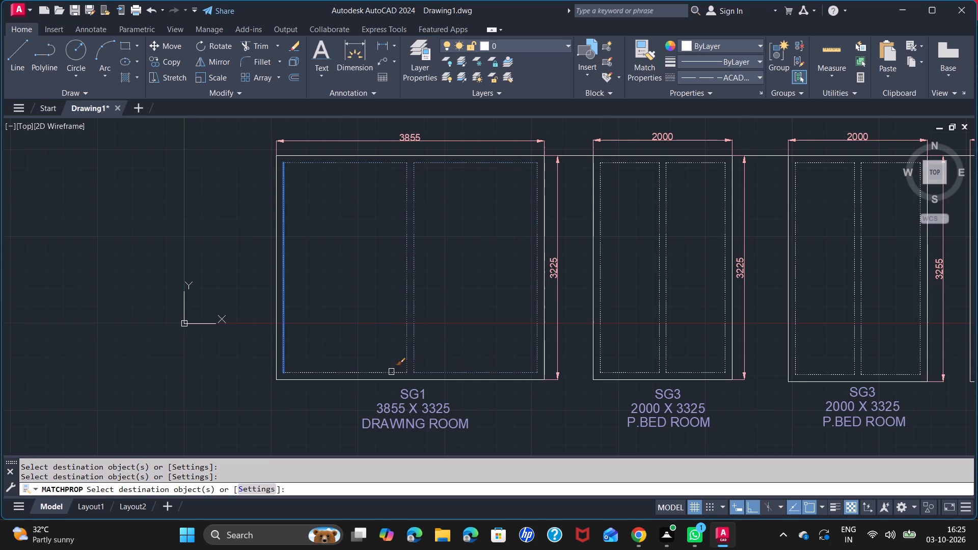
{"action": "left_click", "coordinate": [391, 371]}
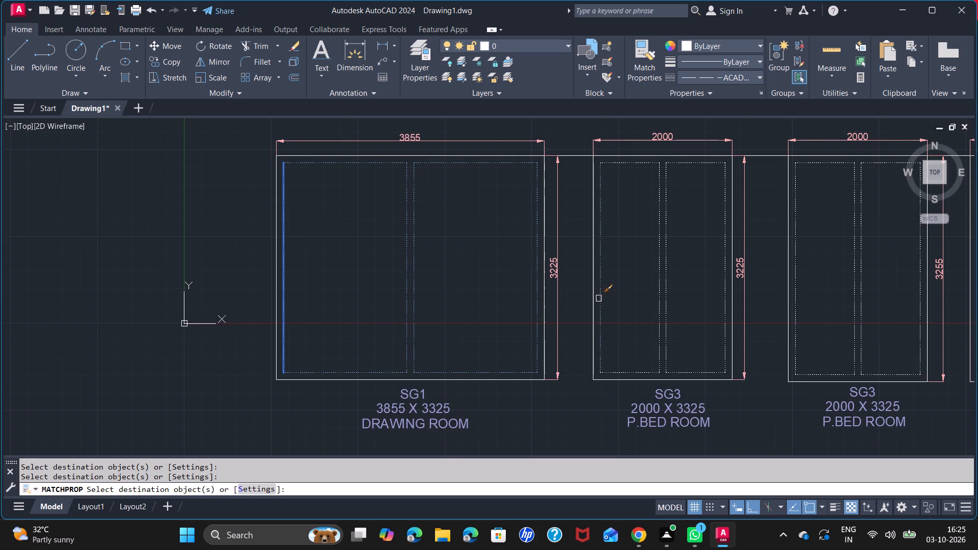
Match the same blue properties onto all inner pane and mullion lines of the first SG3 P.Bed Room window.
{"action": "left_click", "coordinate": [599, 298]}
{"action": "left_click", "coordinate": [631, 164]}
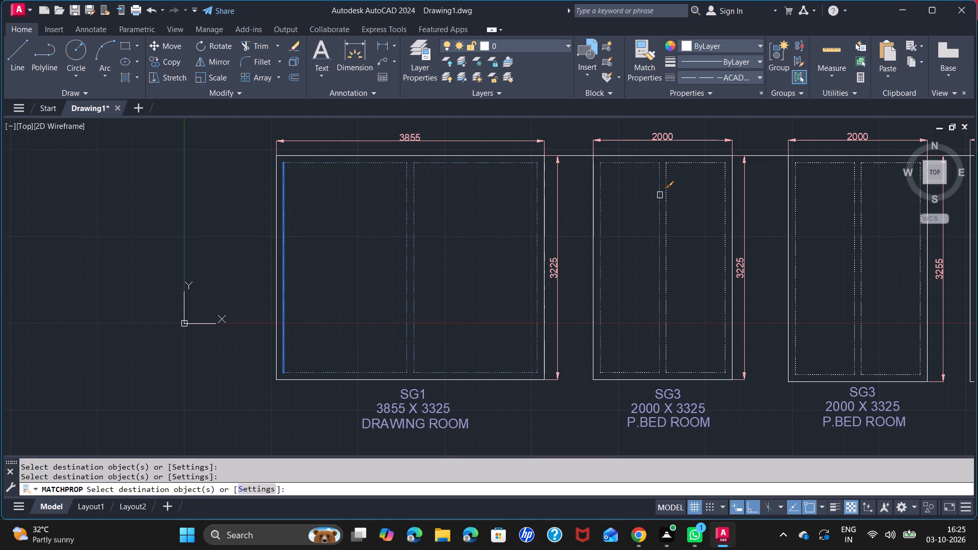
{"action": "left_click", "coordinate": [660, 195]}
{"action": "left_click", "coordinate": [674, 165]}
{"action": "left_click", "coordinate": [664, 173]}
{"action": "left_click", "coordinate": [725, 221]}
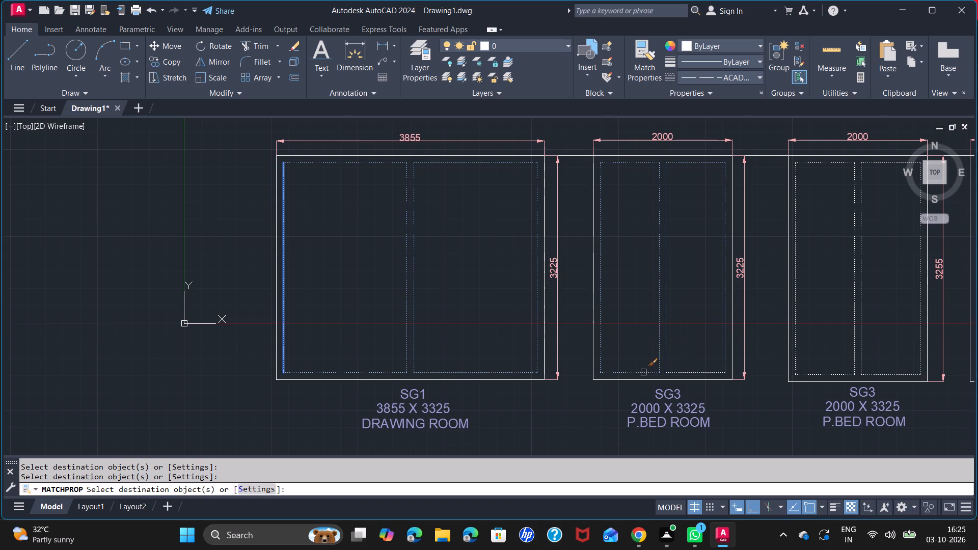
{"action": "left_click", "coordinate": [643, 372]}
{"action": "left_click", "coordinate": [674, 371]}
Match the blue properties onto all inner pane and mullion lines of the second SG3 P.Bed Room window.
{"action": "middle_click_drag", "start_coordinate": [717, 335], "coordinate": [270, 235]}
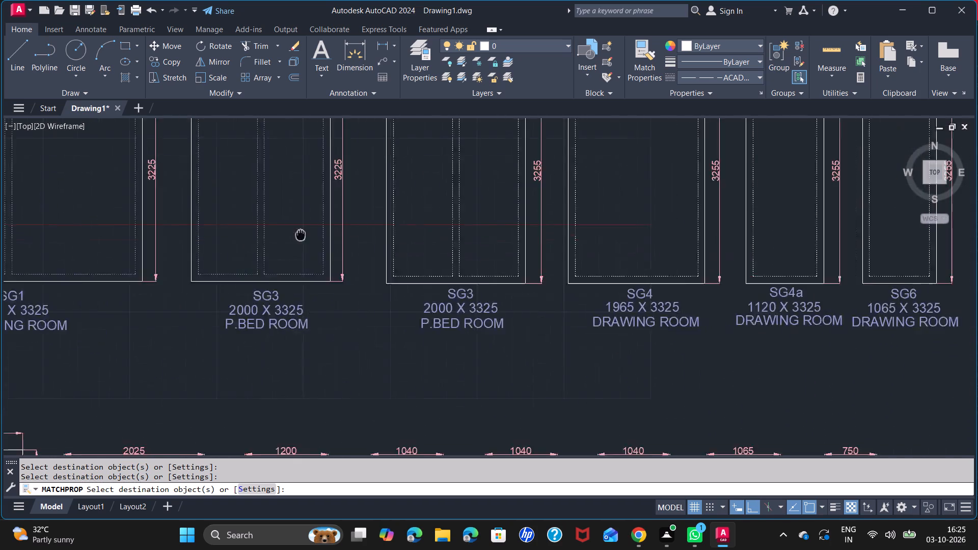
{"action": "middle_click_drag", "start_coordinate": [270, 235], "coordinate": [202, 339]}
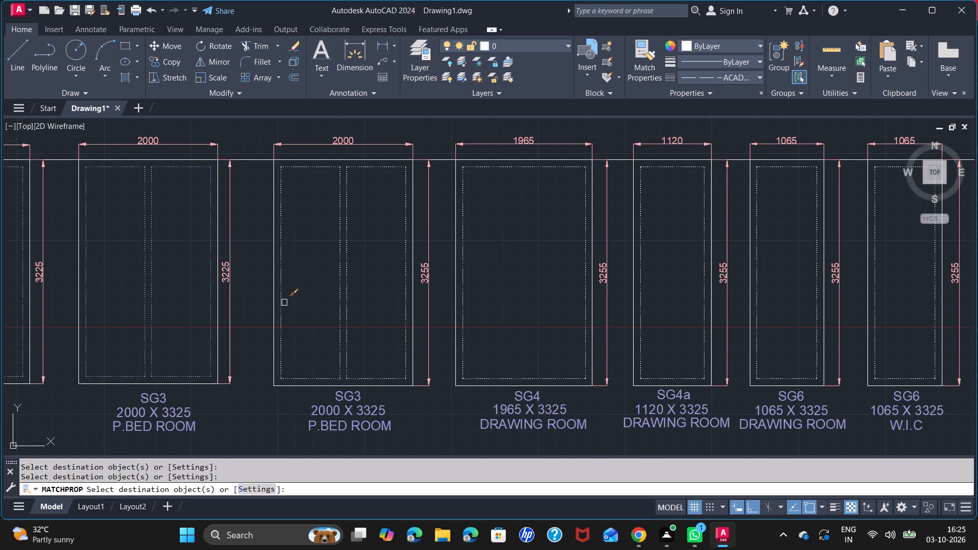
{"action": "left_click", "coordinate": [283, 304]}
{"action": "left_click", "coordinate": [337, 166]}
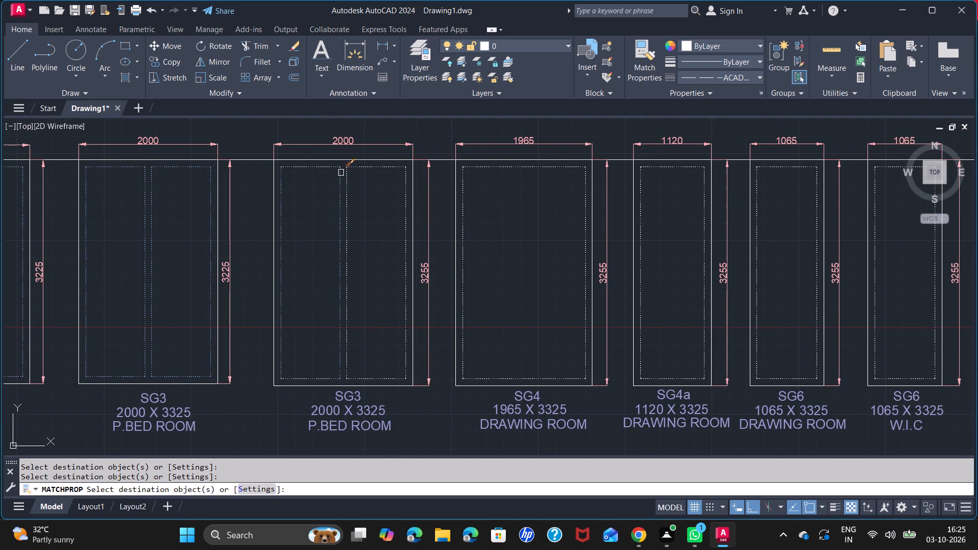
{"action": "left_click", "coordinate": [333, 167]}
{"action": "left_click", "coordinate": [354, 167]}
{"action": "left_click", "coordinate": [346, 179]}
{"action": "left_click", "coordinate": [407, 214]}
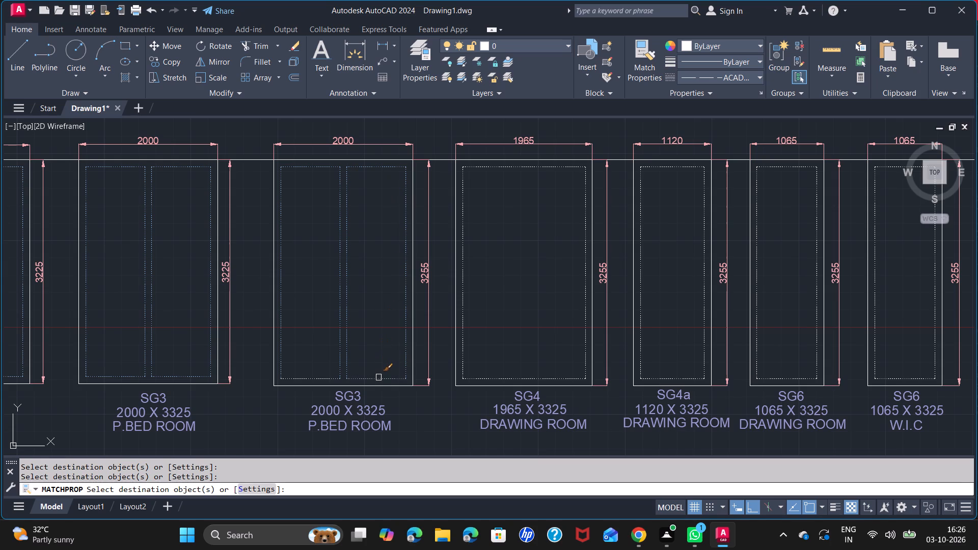
{"action": "left_click", "coordinate": [379, 378]}
{"action": "left_click", "coordinate": [331, 377]}
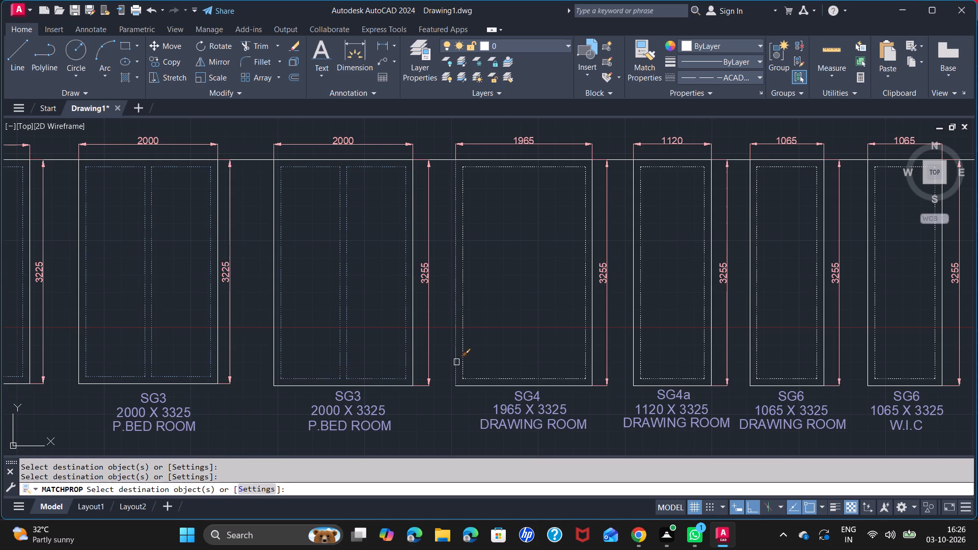
Match the blue properties onto the four inner pane lines of the SG4 drawing room window.
{"action": "left_click", "coordinate": [464, 366]}
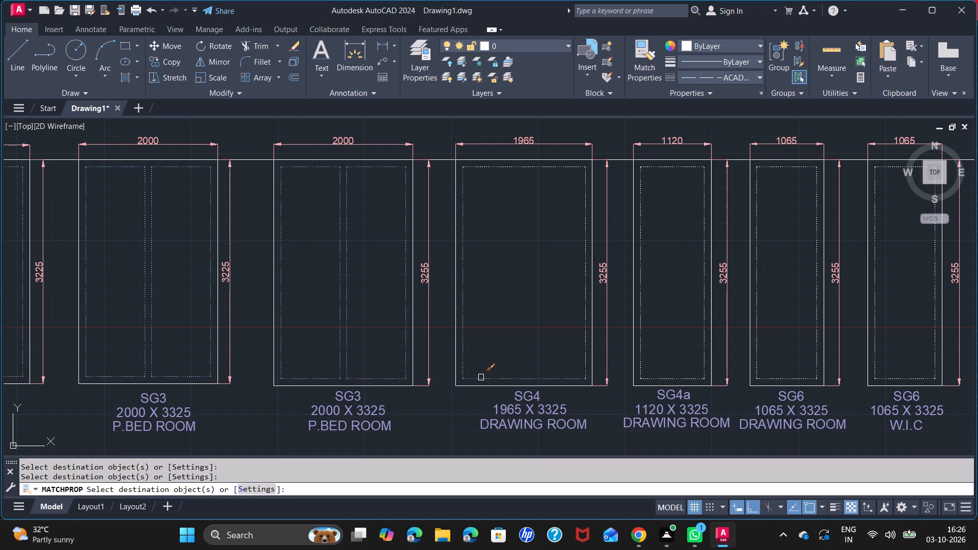
{"action": "left_click", "coordinate": [481, 377]}
{"action": "left_click", "coordinate": [587, 351]}
{"action": "left_click", "coordinate": [538, 168]}
Match the blue properties onto the four inner pane lines of the SG4a drawing room window.
{"action": "scroll", "coordinate": [558, 213], "scroll_direction": "up", "scroll_amount": 1}
{"action": "middle_click_drag", "start_coordinate": [558, 213], "coordinate": [410, 202]}
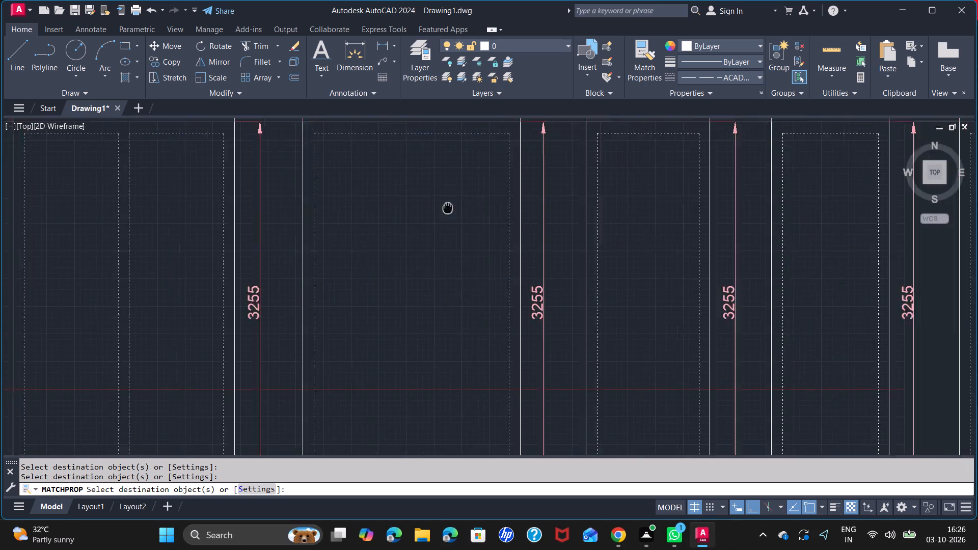
{"action": "middle_click_drag", "start_coordinate": [410, 202], "coordinate": [315, 186]}
{"action": "scroll", "coordinate": [315, 186], "scroll_direction": "down", "scroll_amount": 1}
{"action": "scroll", "coordinate": [410, 151], "scroll_direction": "up", "scroll_amount": 1}
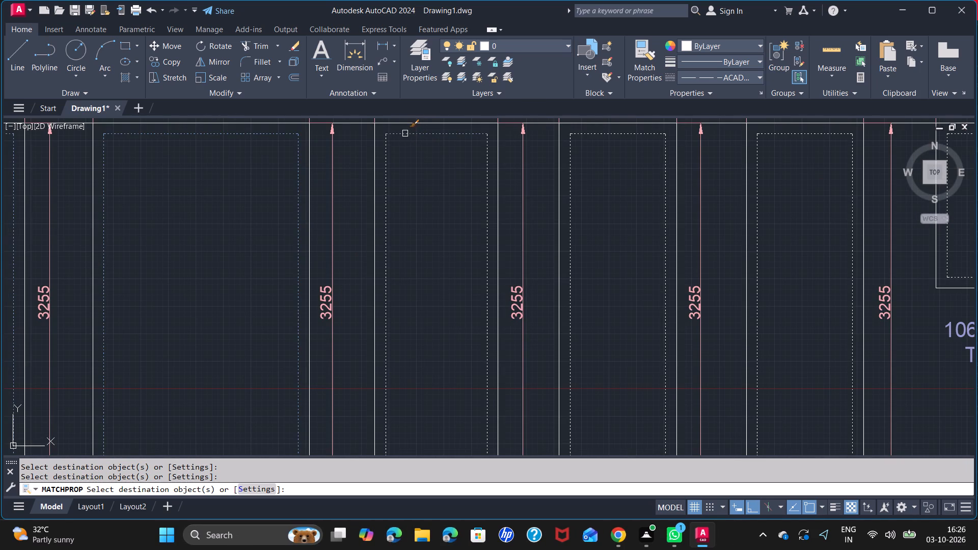
{"action": "left_click", "coordinate": [406, 132]}
{"action": "left_click", "coordinate": [384, 154]}
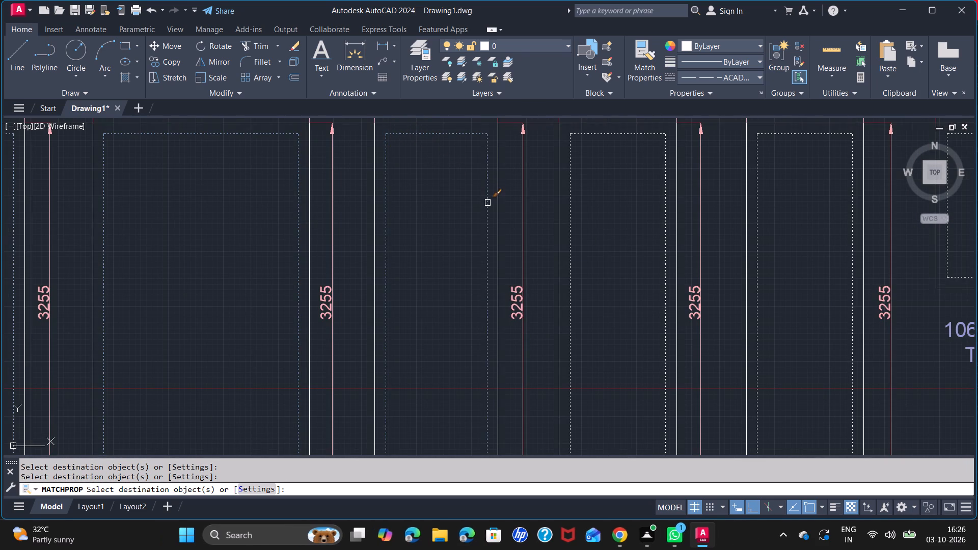
{"action": "left_click", "coordinate": [487, 203]}
{"action": "scroll", "coordinate": [429, 256], "scroll_direction": "down", "scroll_amount": 1}
{"action": "middle_click_drag", "start_coordinate": [429, 273], "coordinate": [418, 180]}
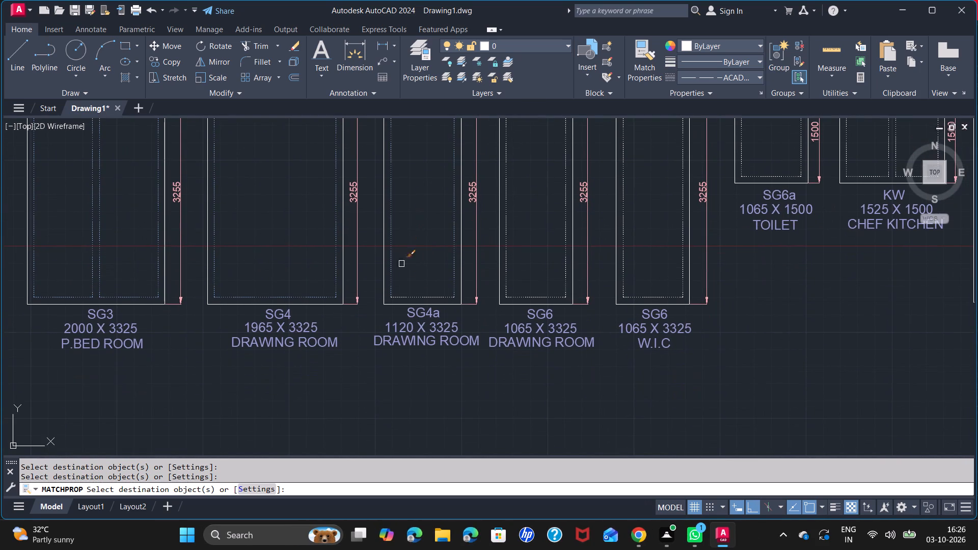
{"action": "left_click", "coordinate": [406, 299]}
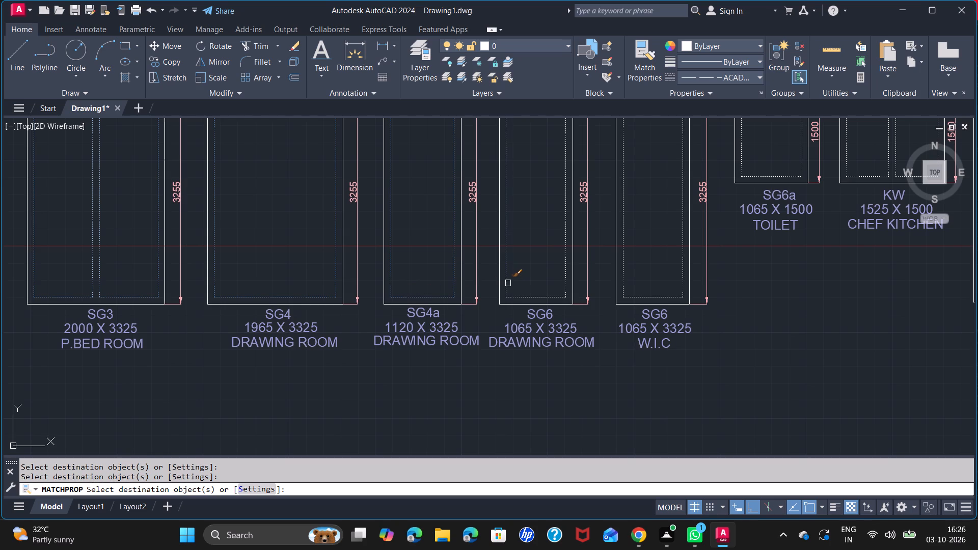
Match the blue properties onto the four inner pane lines of the SG6 drawing room window.
{"action": "left_click", "coordinate": [506, 282]}
{"action": "left_click", "coordinate": [522, 294]}
{"action": "left_click", "coordinate": [564, 289]}
{"action": "middle_click_drag", "start_coordinate": [517, 178], "coordinate": [517, 321]}
{"action": "left_click", "coordinate": [535, 228]}
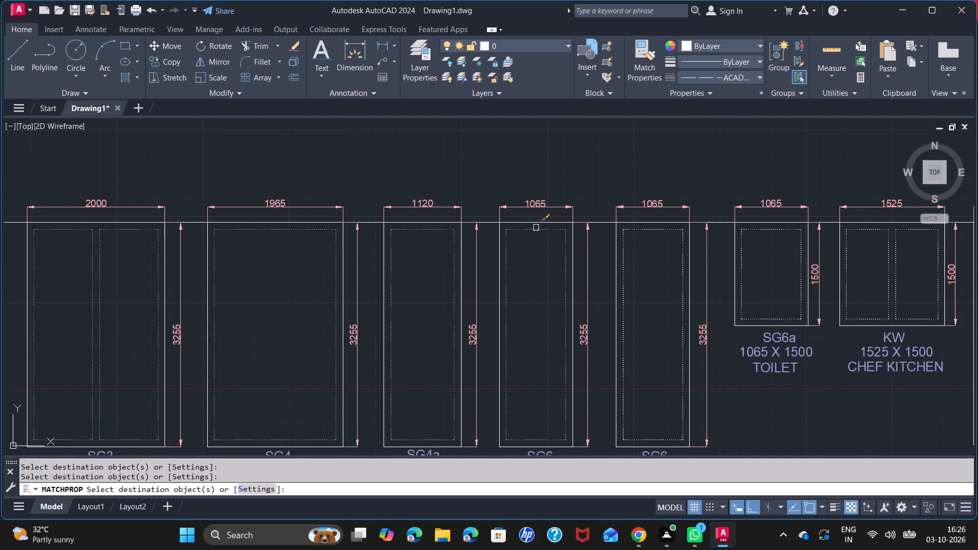
Match the blue properties onto the inner pane lines of the SG6 W.I.C window.
{"action": "left_click", "coordinate": [628, 232]}
{"action": "left_click", "coordinate": [626, 233]}
{"action": "left_click", "coordinate": [683, 265]}
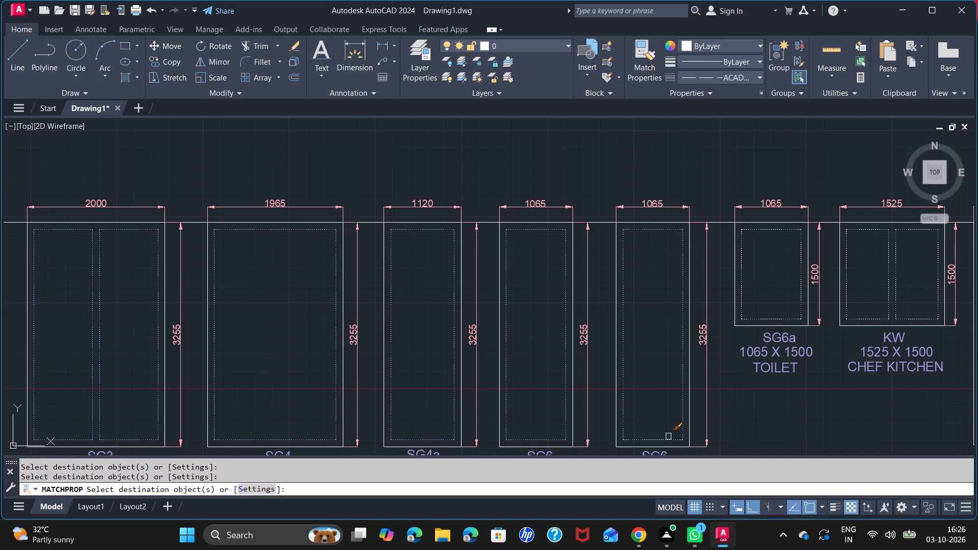
{"action": "left_click", "coordinate": [668, 439]}
Match the blue properties onto the four inner pane lines of the SG6a toilet window.
{"action": "middle_click_drag", "start_coordinate": [674, 379], "coordinate": [336, 341]}
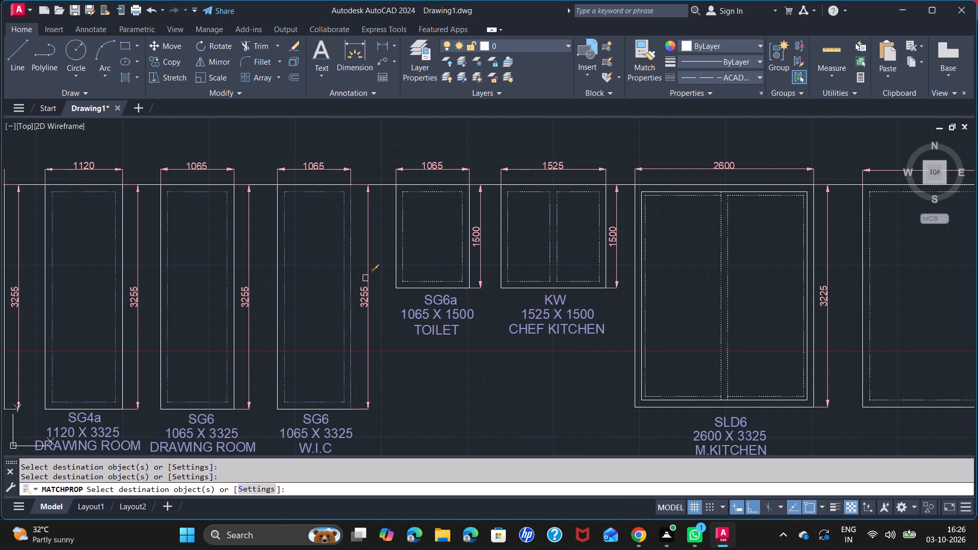
{"action": "left_click", "coordinate": [404, 209]}
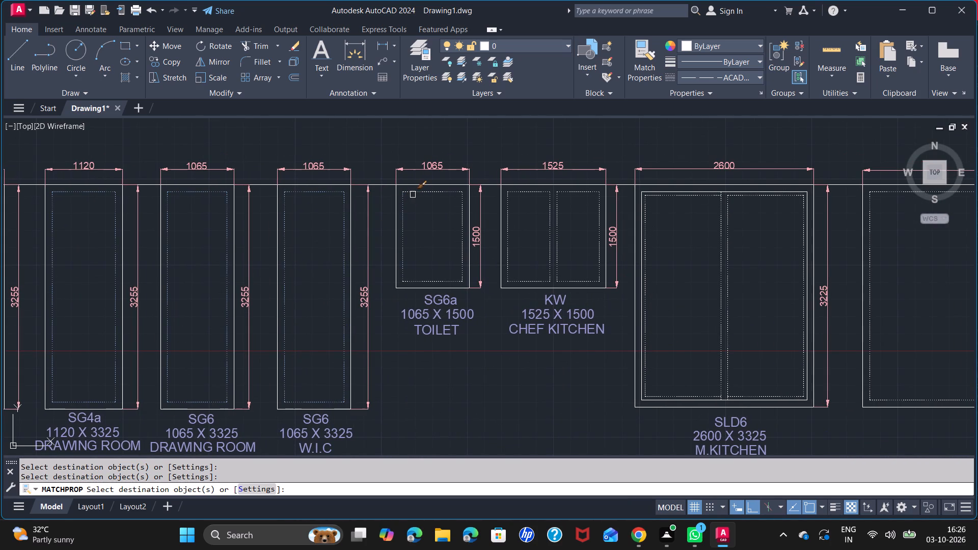
{"action": "left_click", "coordinate": [415, 194]}
{"action": "left_click", "coordinate": [461, 232]}
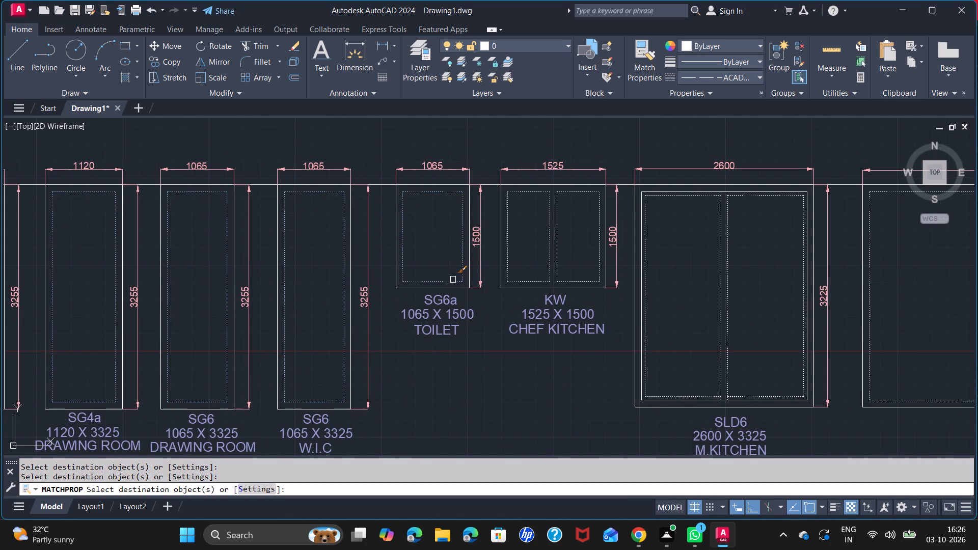
{"action": "left_click", "coordinate": [453, 280]}
Match the blue properties onto the inner lines of both panes of the KW chef kitchen window.
{"action": "left_click", "coordinate": [508, 255]}
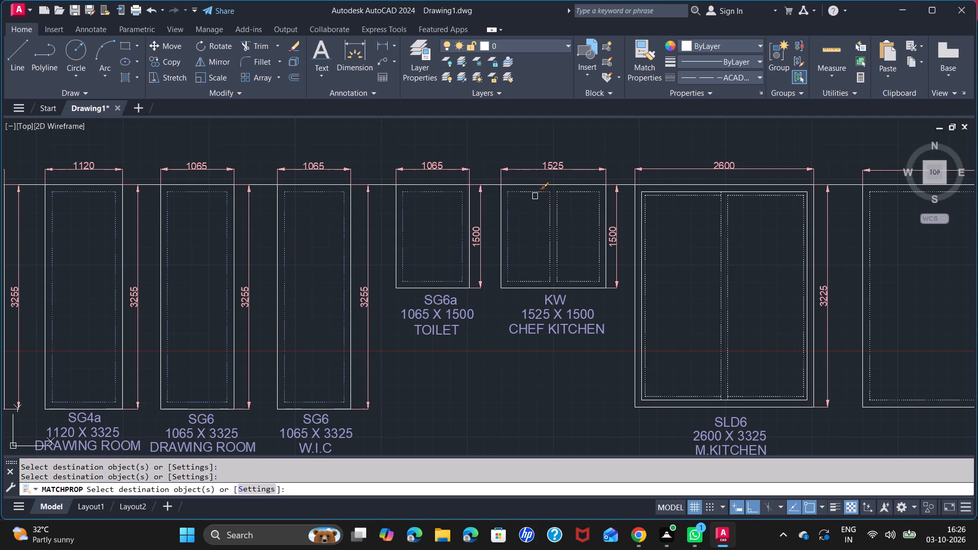
{"action": "left_click", "coordinate": [536, 191]}
{"action": "left_click", "coordinate": [551, 212]}
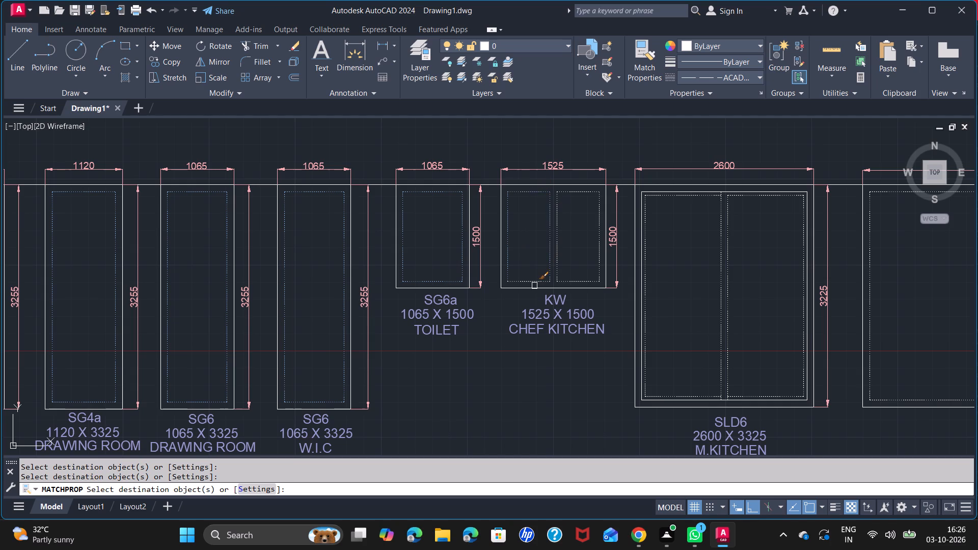
{"action": "left_click", "coordinate": [534, 280]}
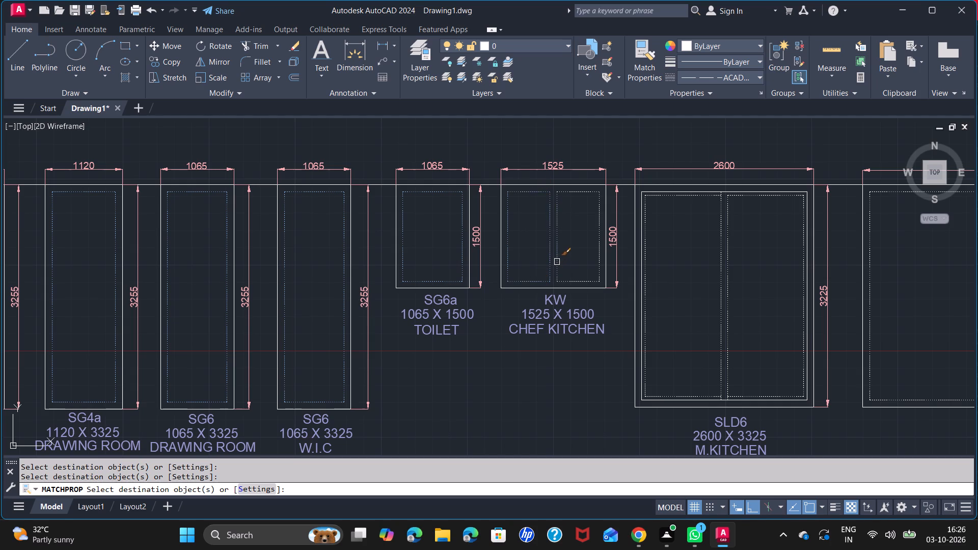
{"action": "left_click", "coordinate": [557, 262]}
{"action": "left_click", "coordinate": [578, 191]}
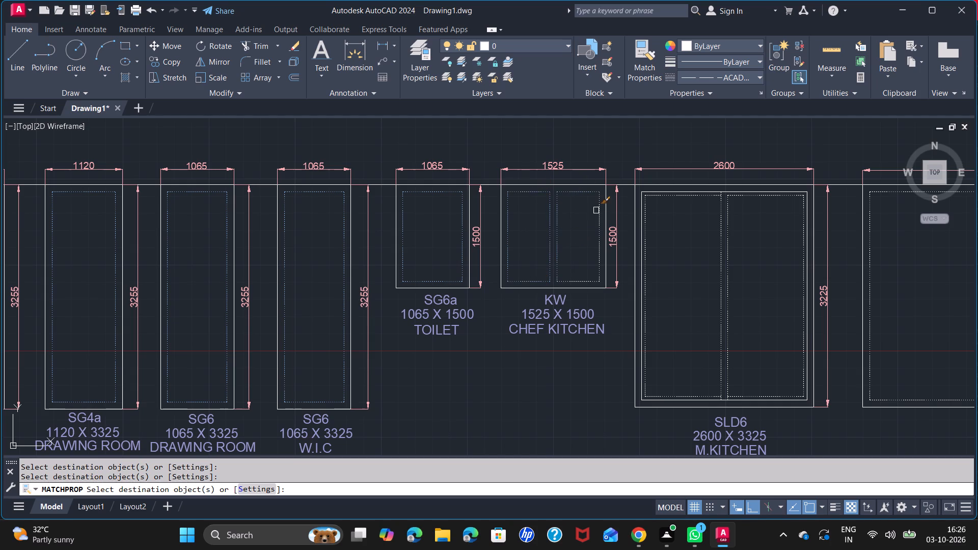
{"action": "left_click", "coordinate": [598, 213]}
{"action": "left_click", "coordinate": [583, 283]}
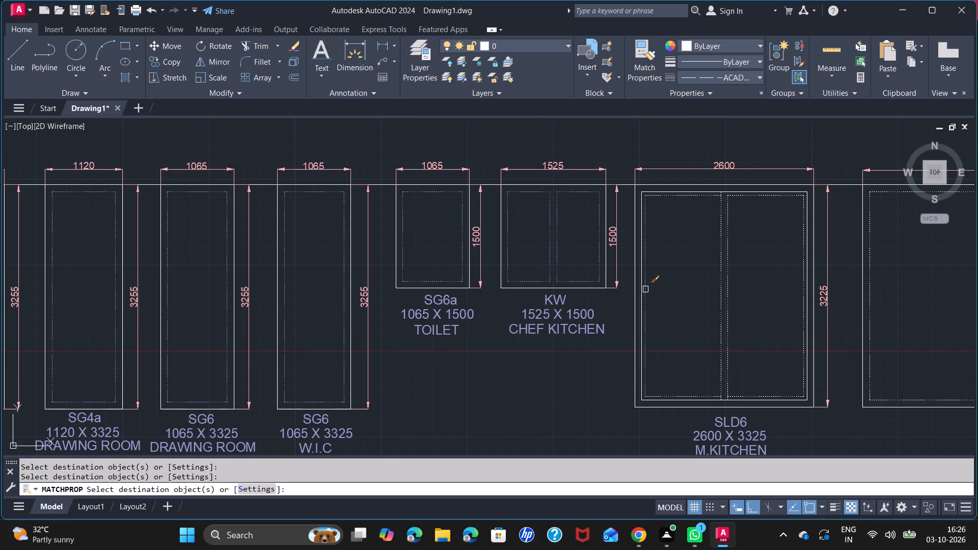
Match the blue properties onto the dashed inner lines of both panels of the SLD6 M.Kitchen sliding door.
{"action": "left_click", "coordinate": [645, 289]}
{"action": "middle_click_drag", "start_coordinate": [703, 285], "coordinate": [585, 243]}
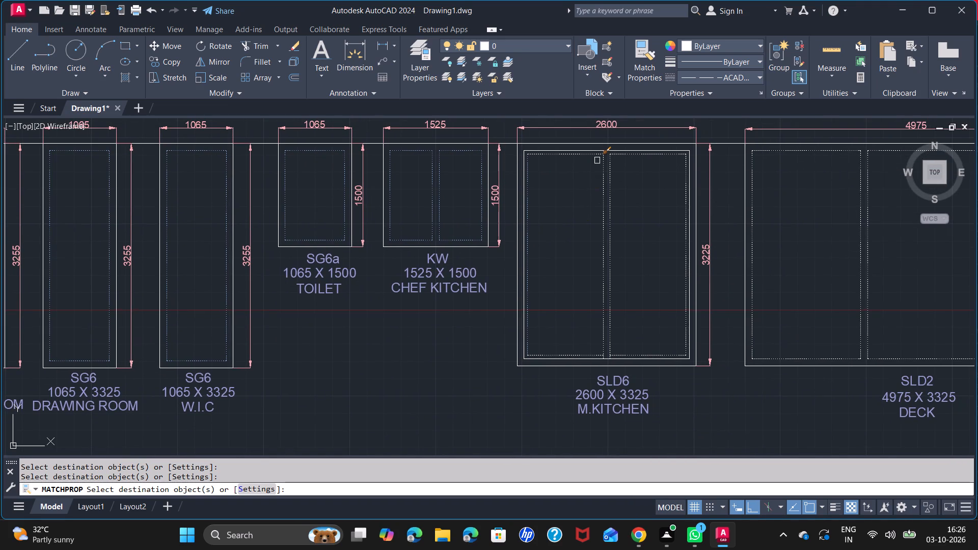
{"action": "left_click", "coordinate": [595, 156]}
{"action": "left_click", "coordinate": [603, 162]}
{"action": "left_click", "coordinate": [610, 176]}
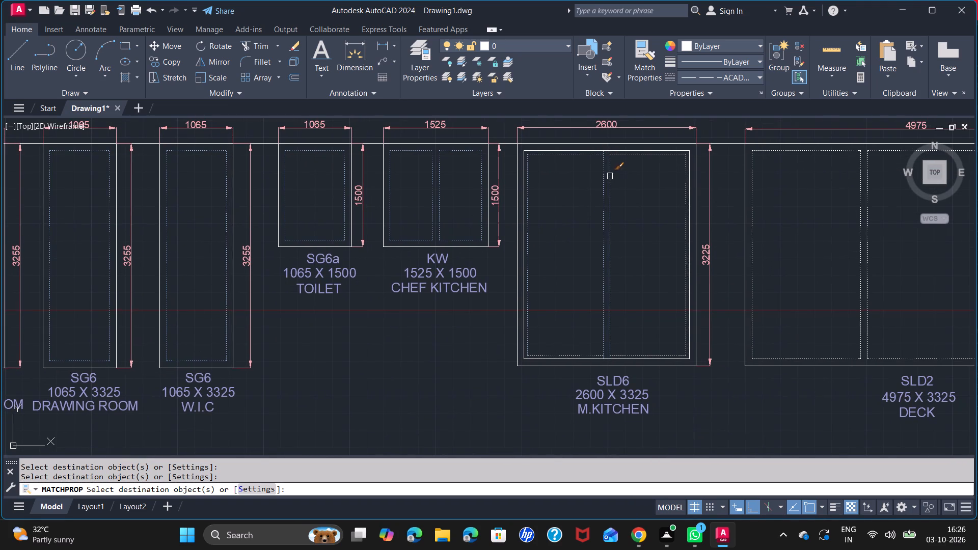
{"action": "left_click", "coordinate": [626, 155]}
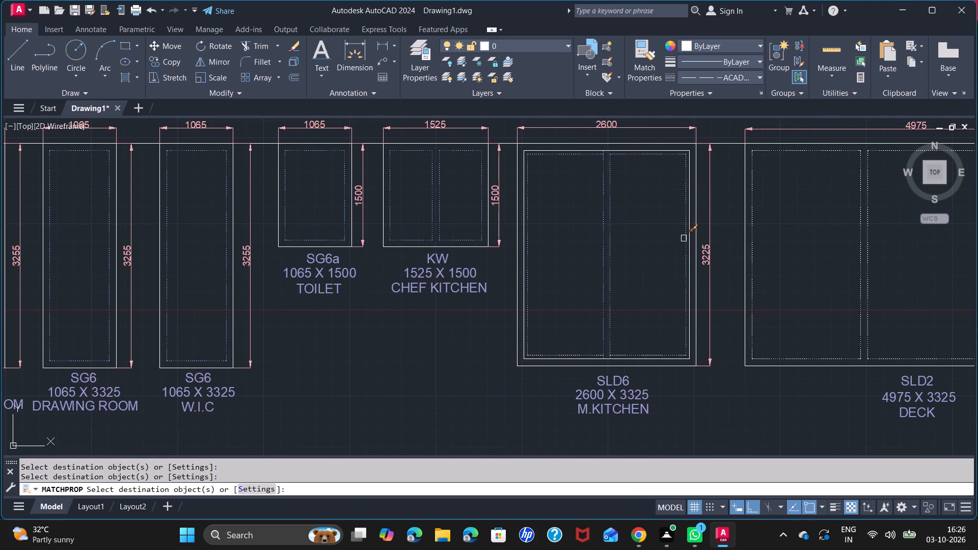
{"action": "left_click", "coordinate": [684, 240]}
{"action": "left_click", "coordinate": [641, 355]}
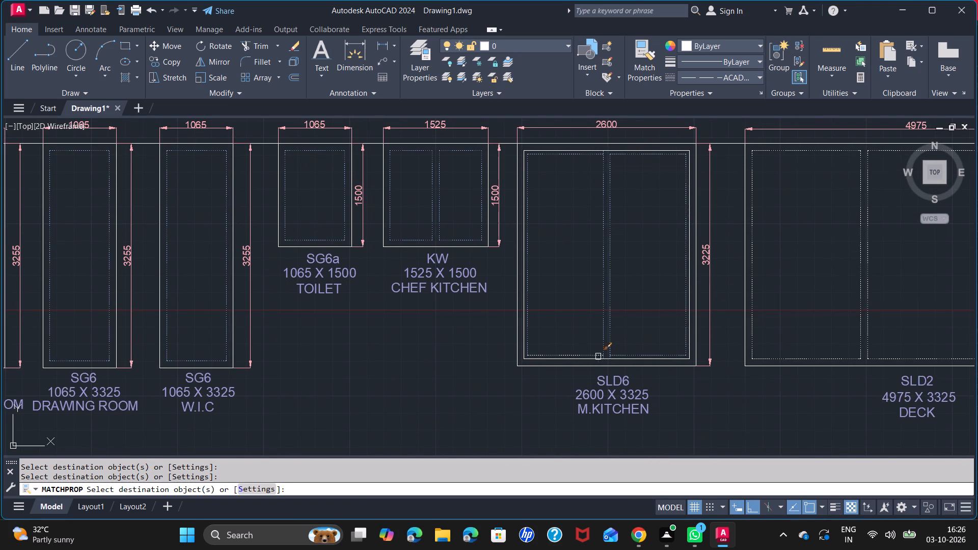
{"action": "left_click", "coordinate": [593, 352]}
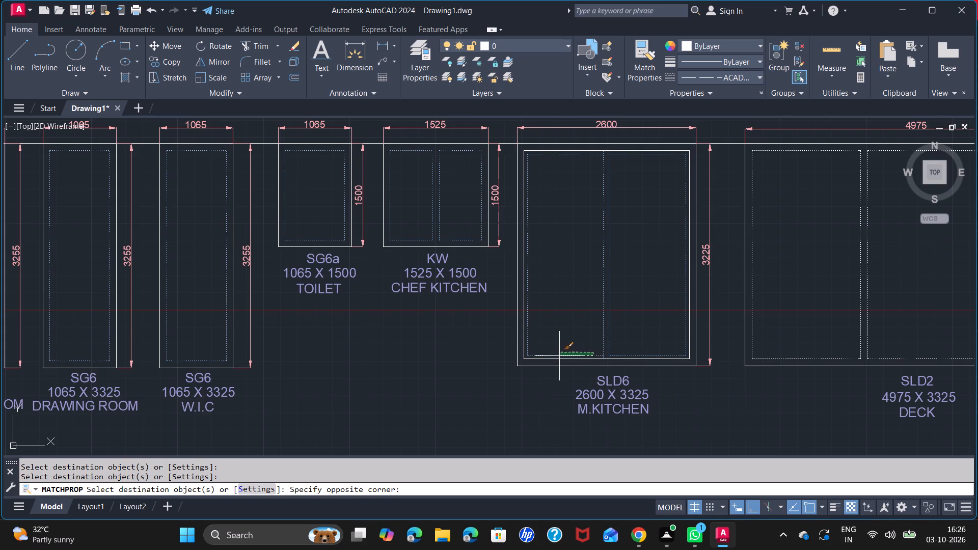
{"action": "left_click", "coordinate": [559, 357]}
Match the blue properties onto the dashed inner lines of all three panels of the SLD2 deck sliding door.
{"action": "middle_click_drag", "start_coordinate": [640, 301], "coordinate": [210, 335]}
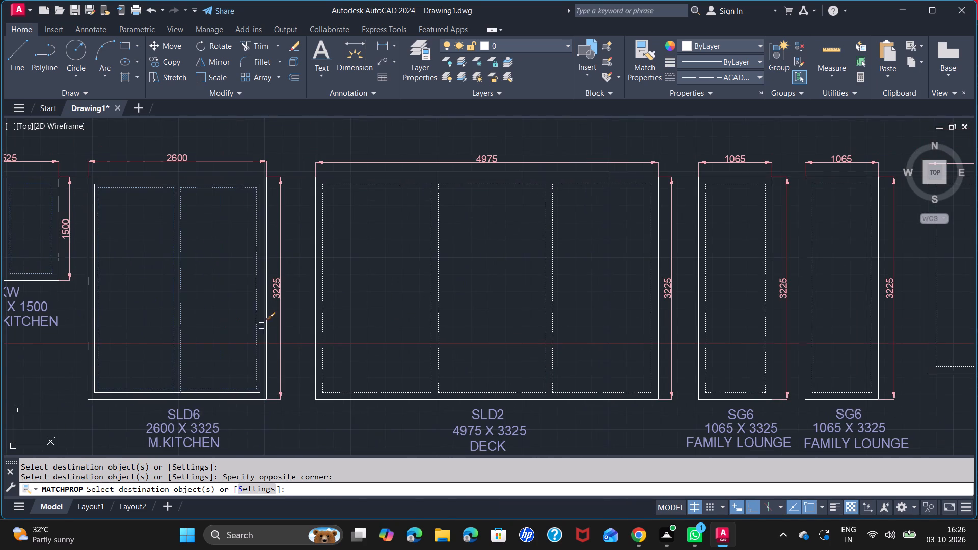
{"action": "left_click", "coordinate": [324, 331]}
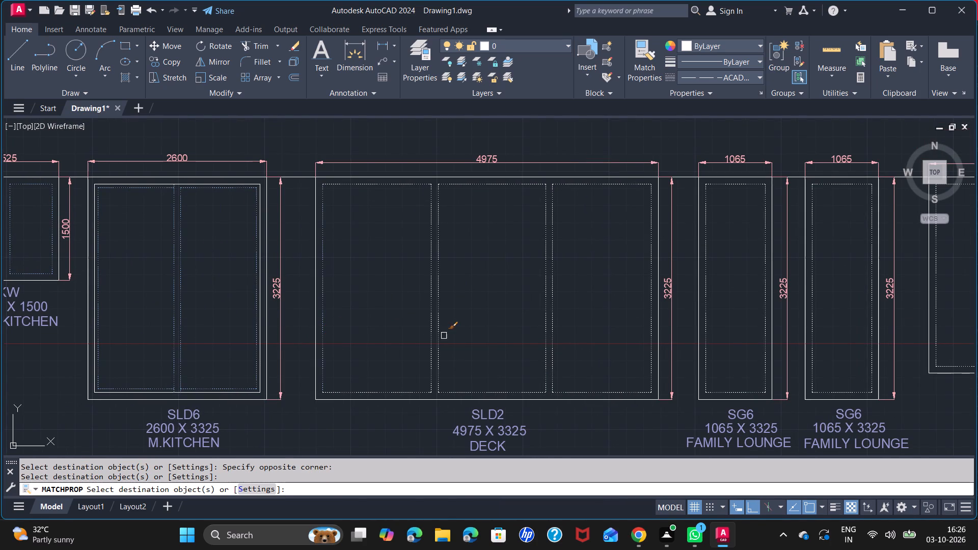
{"action": "left_click", "coordinate": [431, 334]}
{"action": "left_click", "coordinate": [425, 392]}
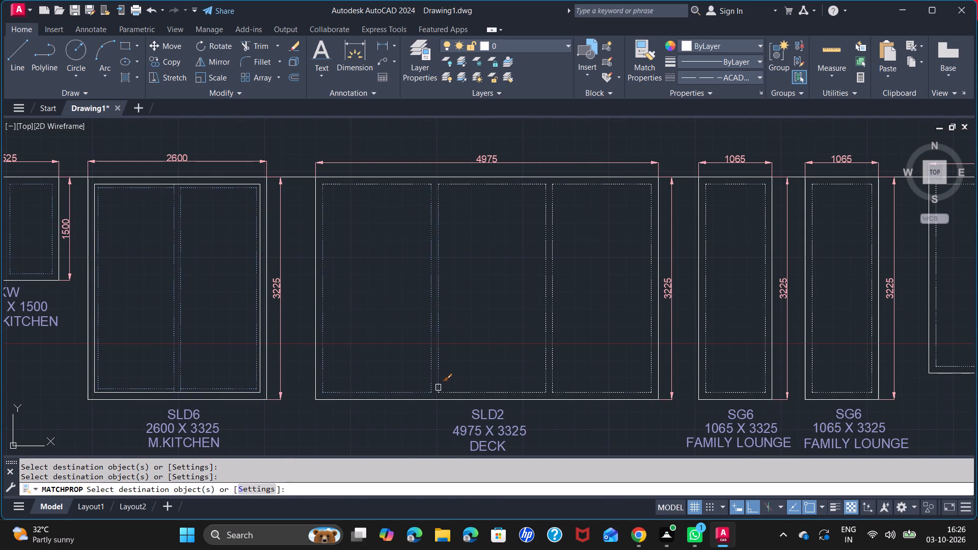
{"action": "left_click", "coordinate": [439, 388]}
{"action": "left_click", "coordinate": [448, 393]}
{"action": "left_click", "coordinate": [546, 369]}
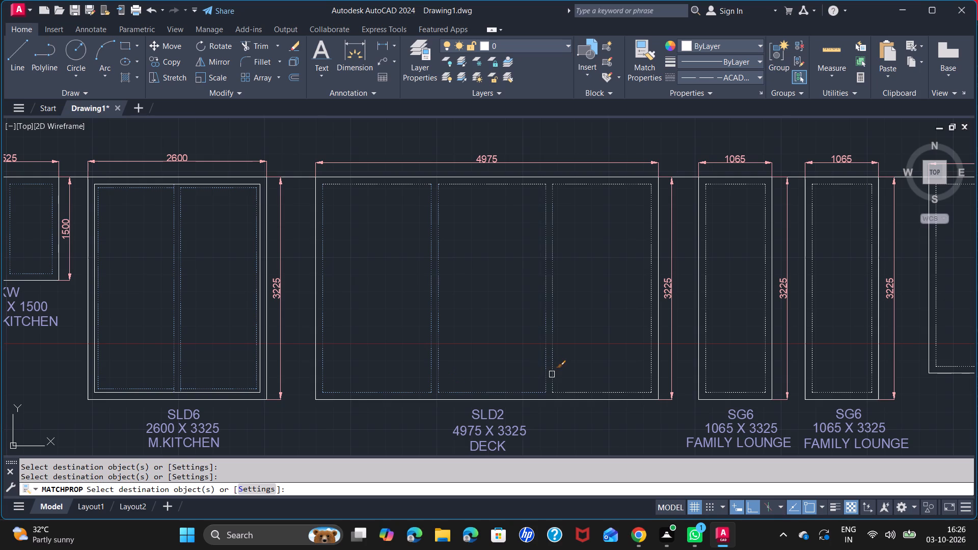
{"action": "left_click", "coordinate": [552, 374]}
{"action": "left_click", "coordinate": [562, 391]}
{"action": "left_click", "coordinate": [650, 385]}
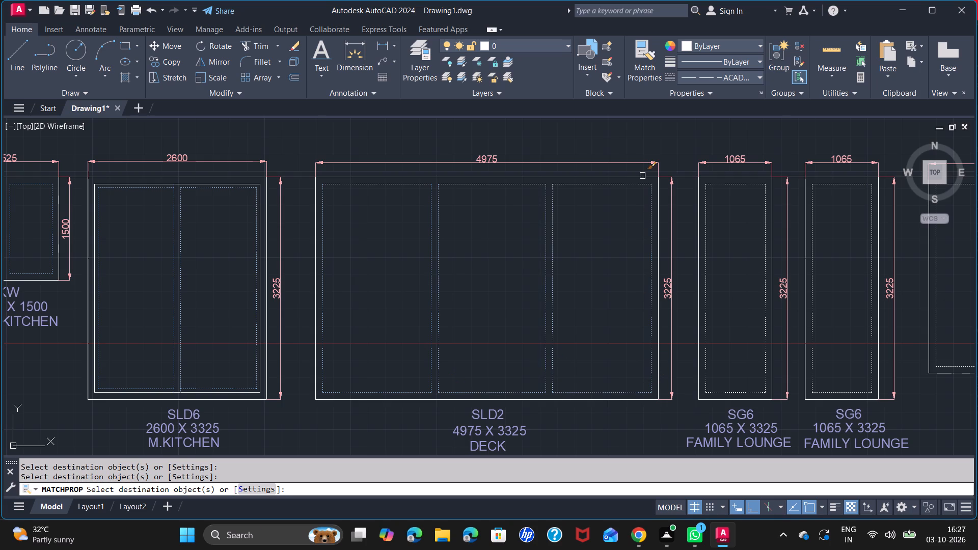
{"action": "left_click", "coordinate": [639, 184]}
{"action": "left_click", "coordinate": [531, 184]}
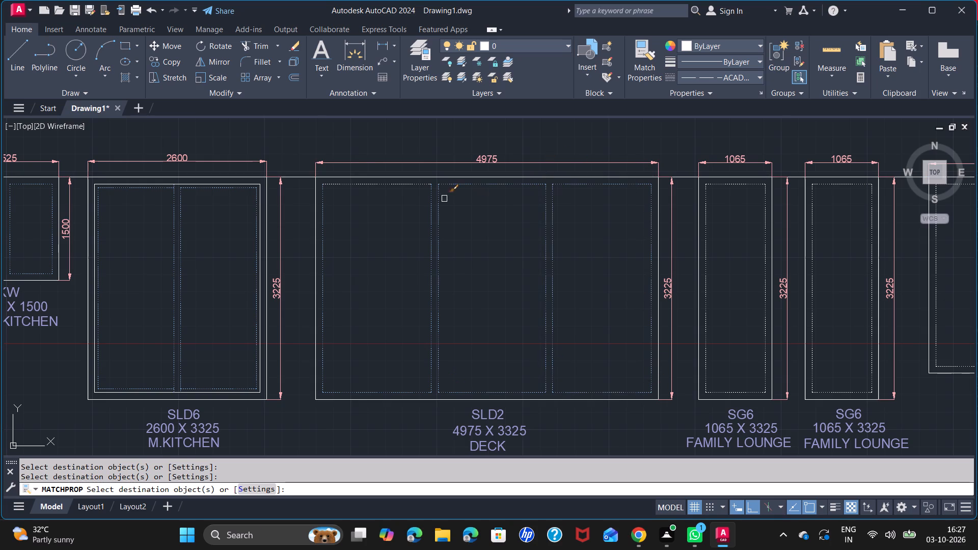
{"action": "left_click", "coordinate": [417, 182]}
Match the blue properties onto the four inner pane lines of each of the two SG6 family lounge windows.
{"action": "middle_click_drag", "start_coordinate": [625, 271], "coordinate": [297, 235]}
{"action": "left_click", "coordinate": [422, 146]}
{"action": "left_click", "coordinate": [438, 169]}
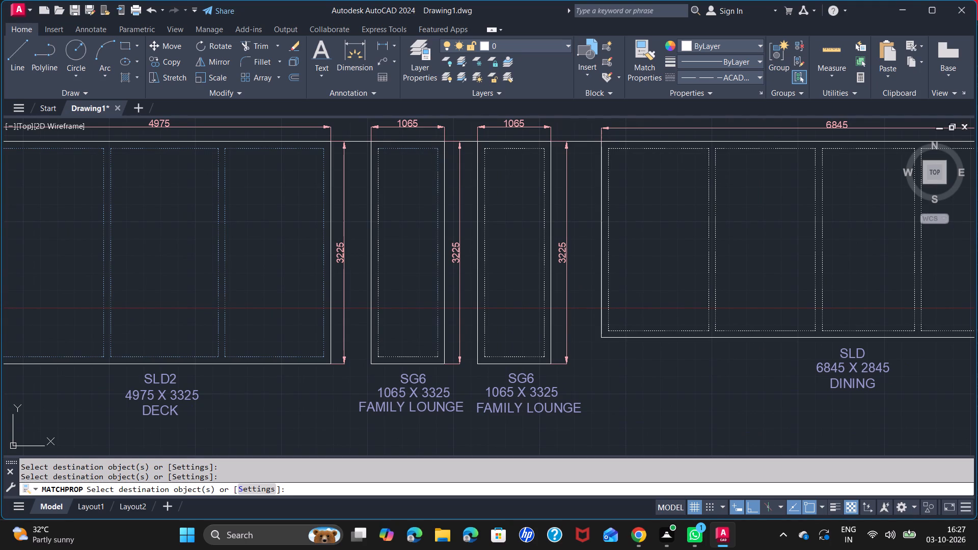
{"action": "left_click", "coordinate": [376, 184]}
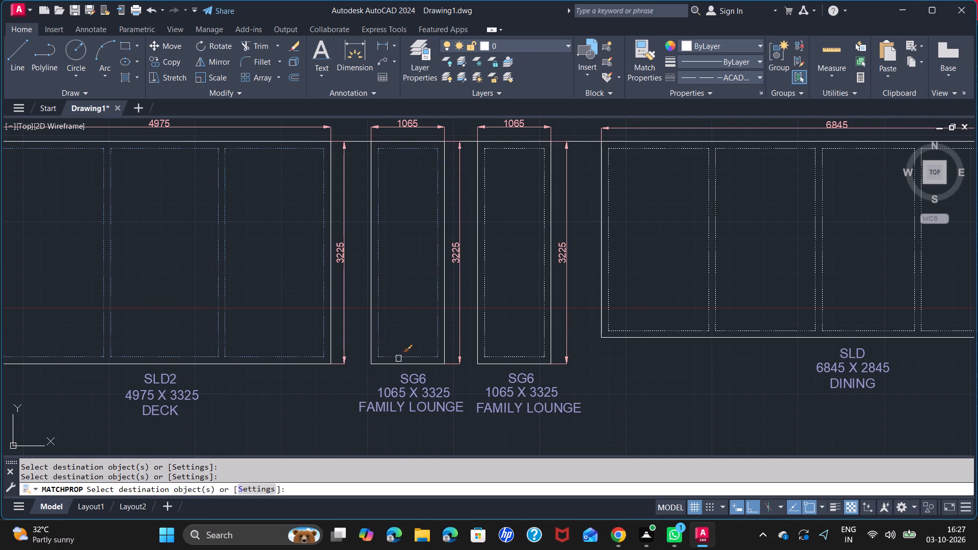
{"action": "left_click", "coordinate": [398, 359]}
{"action": "left_click", "coordinate": [483, 334]}
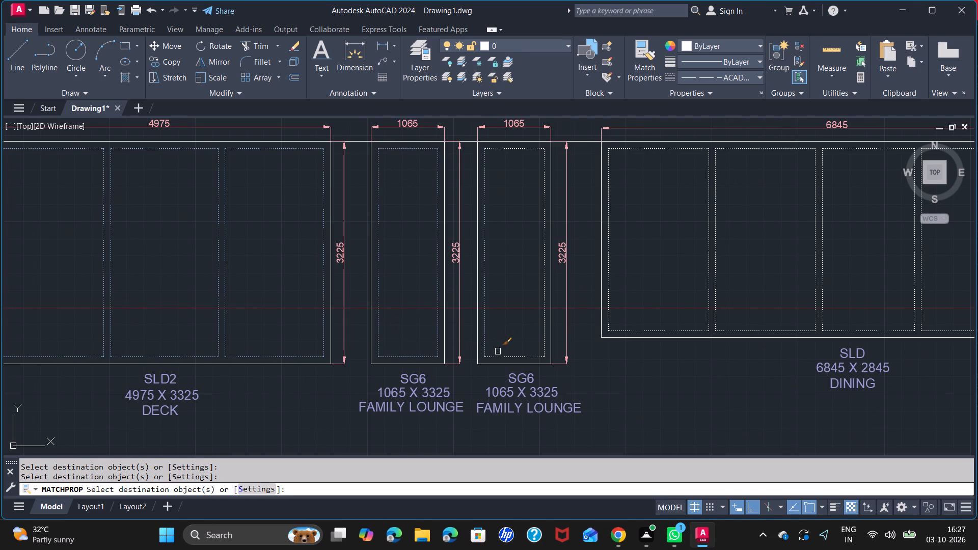
{"action": "left_click", "coordinate": [501, 356]}
{"action": "left_click", "coordinate": [545, 321]}
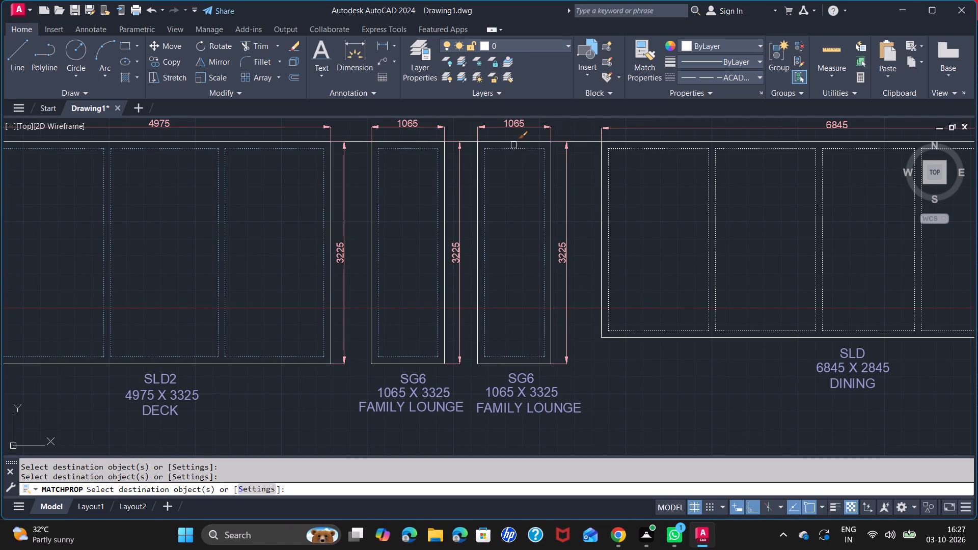
{"action": "left_click", "coordinate": [515, 151]}
Match the blue properties onto the dashed inner lines of the two leftmost panels of the SLD dining sliding door.
{"action": "left_click", "coordinate": [610, 199]}
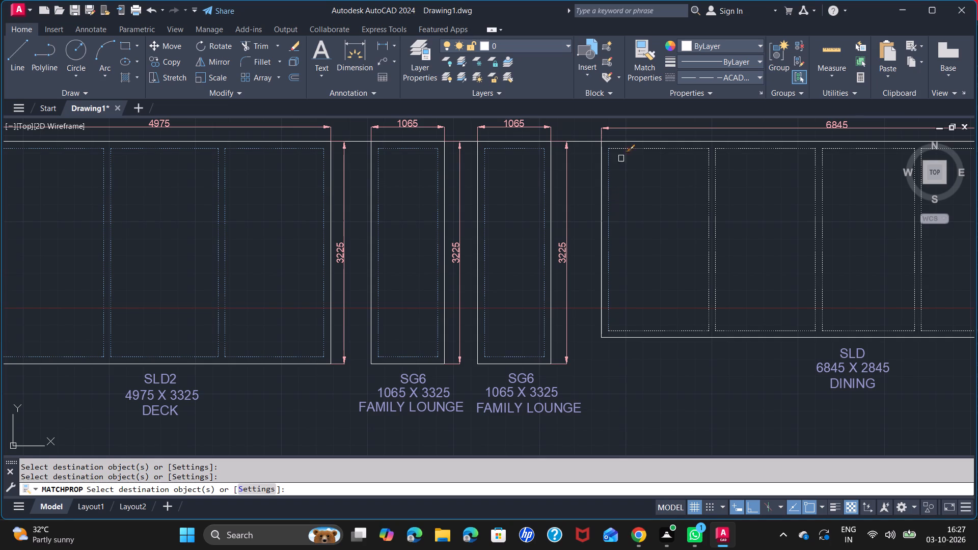
{"action": "left_click", "coordinate": [629, 151]}
{"action": "left_click", "coordinate": [709, 222]}
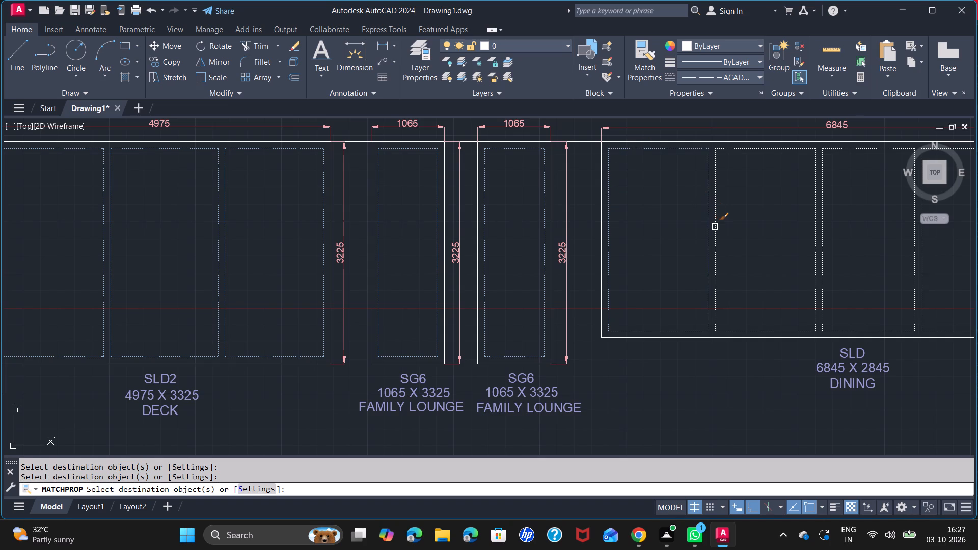
{"action": "left_click", "coordinate": [715, 227]}
{"action": "left_click", "coordinate": [688, 333]}
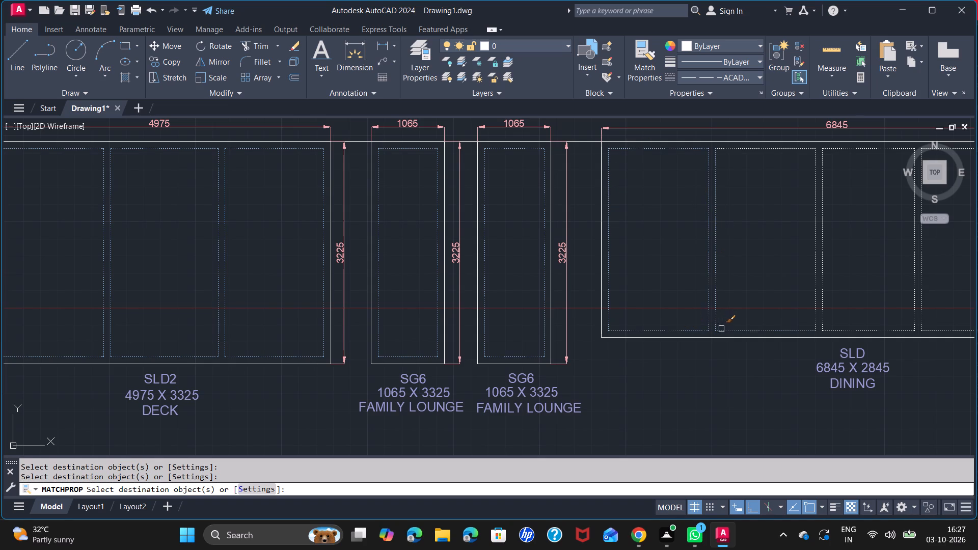
{"action": "left_click", "coordinate": [723, 329]}
{"action": "middle_click_drag", "start_coordinate": [749, 292], "coordinate": [445, 291]}
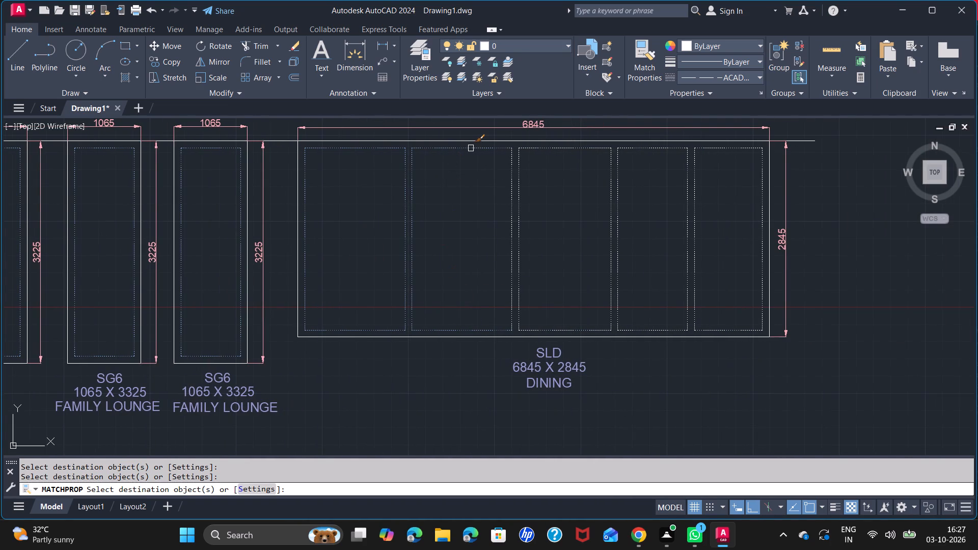
{"action": "left_click", "coordinate": [471, 148]}
{"action": "left_click", "coordinate": [510, 176]}
Match the blue properties onto the dashed inner lines of the remaining three panels of the SLD dining sliding door and end Match Properties.
{"action": "left_click", "coordinate": [521, 185]}
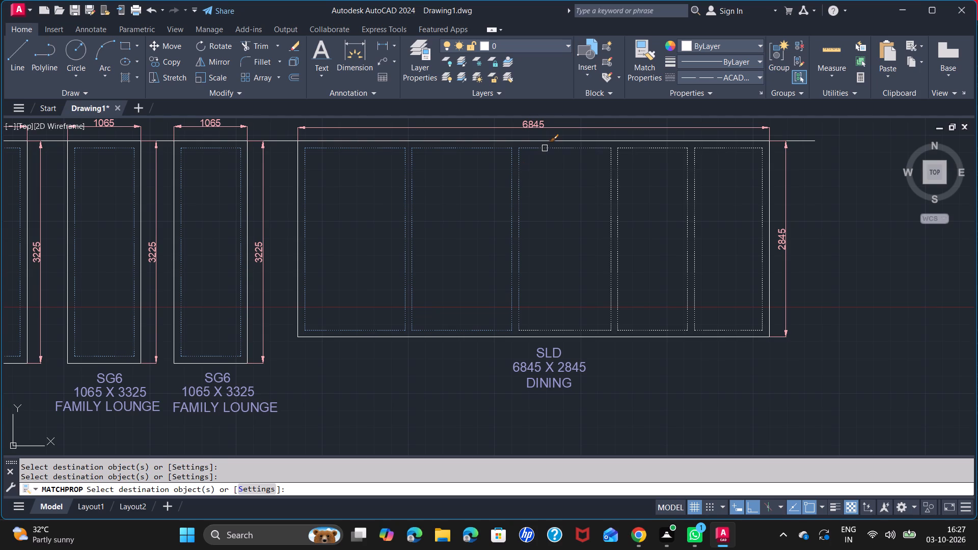
{"action": "left_click", "coordinate": [545, 148]}
{"action": "left_click", "coordinate": [613, 225]}
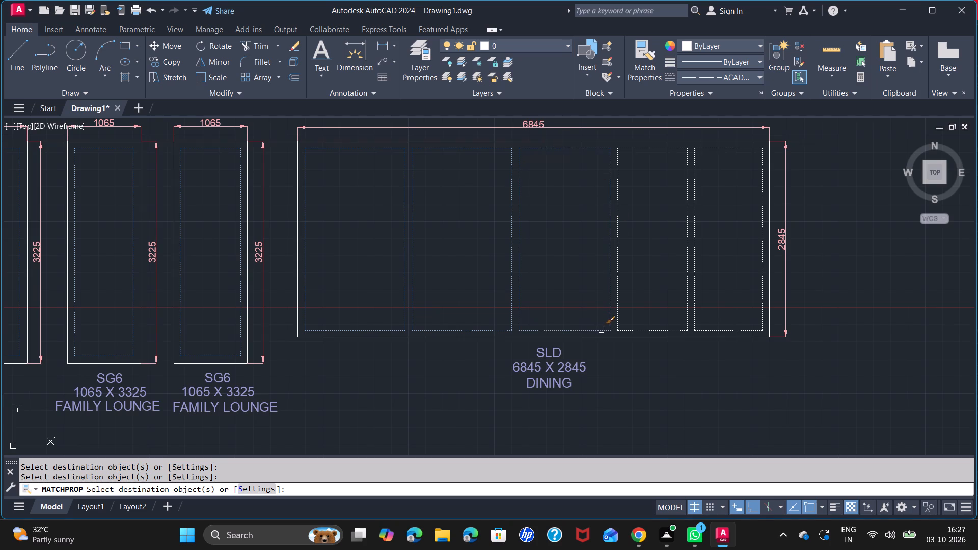
{"action": "left_click", "coordinate": [601, 329]}
{"action": "left_click", "coordinate": [618, 317]}
{"action": "left_click", "coordinate": [629, 330]}
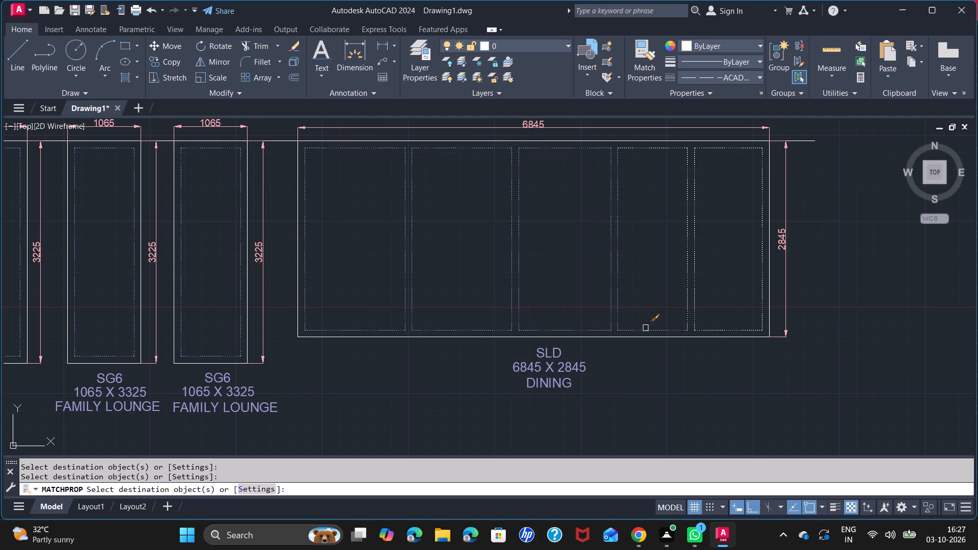
{"action": "left_click", "coordinate": [689, 317]}
{"action": "left_click", "coordinate": [693, 320]}
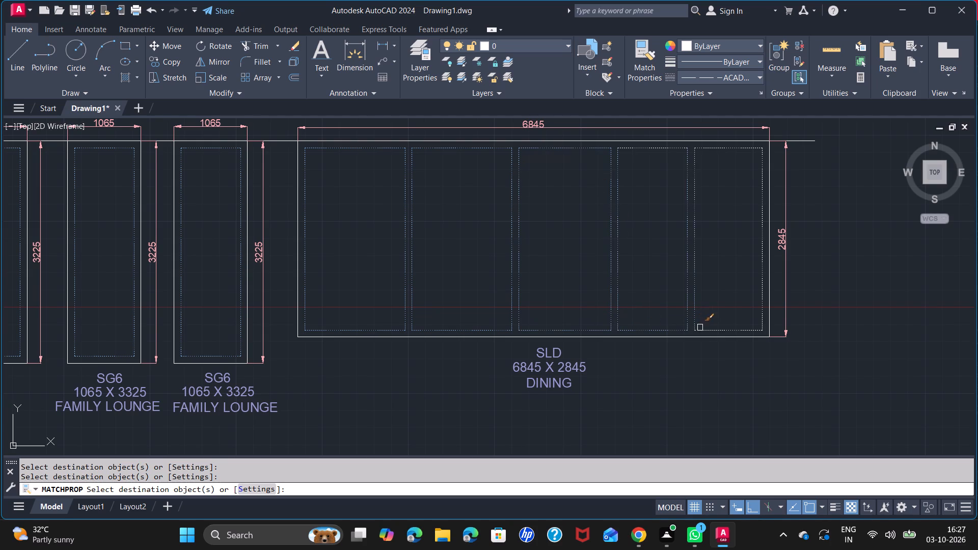
{"action": "left_click", "coordinate": [706, 333]}
{"action": "left_click", "coordinate": [764, 297]}
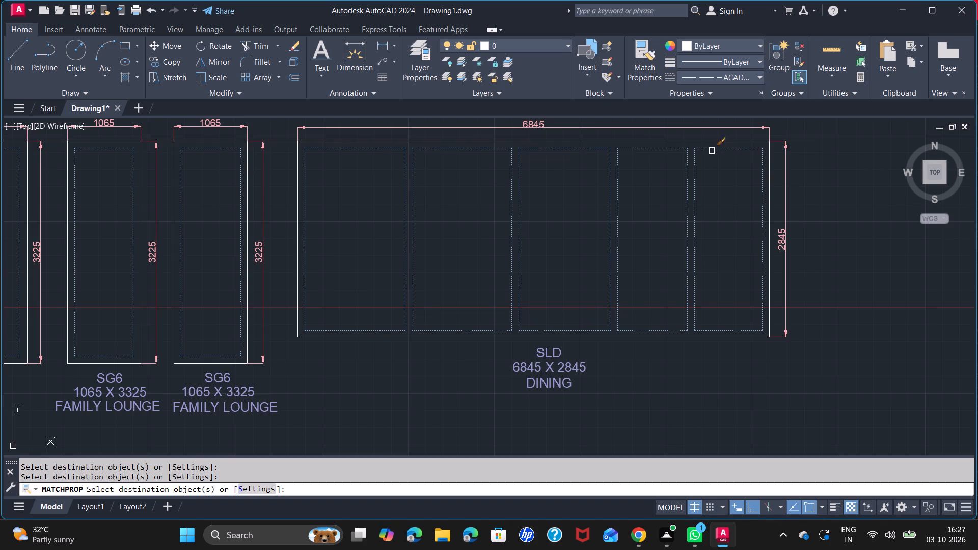
{"action": "left_click", "coordinate": [711, 149]}
{"action": "left_click", "coordinate": [669, 148]}
{"action": "scroll", "coordinate": [651, 237], "scroll_direction": "down", "scroll_amount": 1}
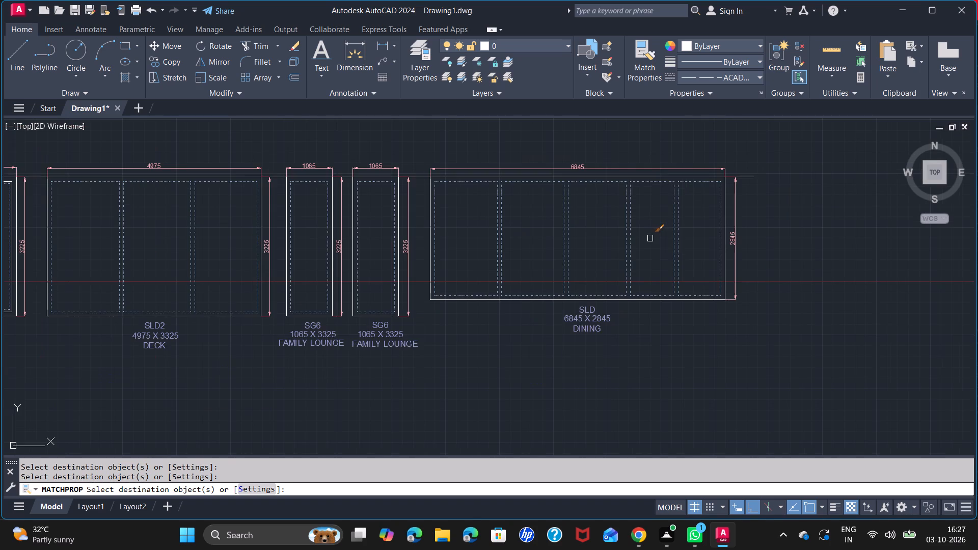
{"action": "key", "text": "space"}
{"action": "key", "text": "space"}
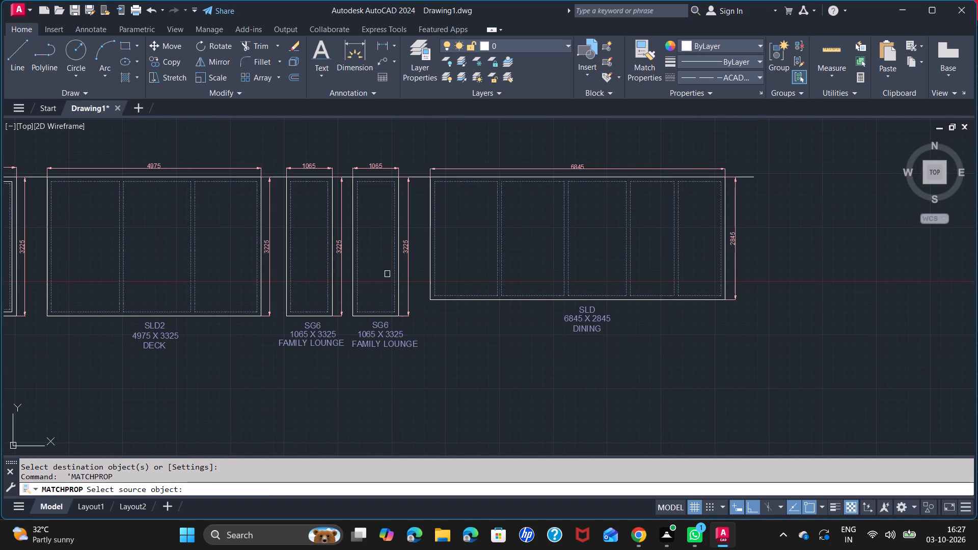
{"action": "key", "text": "Escape"}
{"action": "key", "text": "Escape"}
{"action": "scroll", "coordinate": [336, 280], "scroll_direction": "down", "scroll_amount": 3}
{"action": "middle_click_drag", "start_coordinate": [265, 347], "coordinate": [632, 315]}
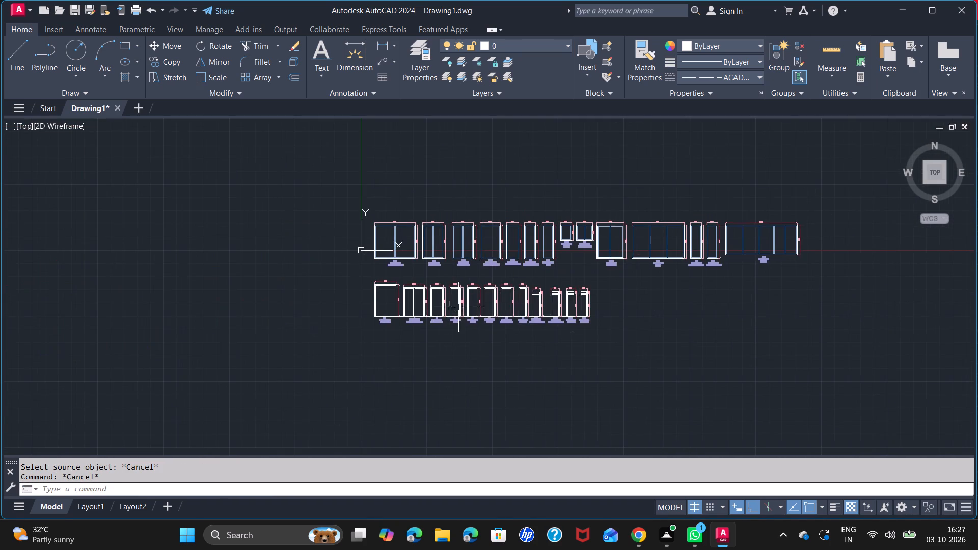
Set the colour of the left dashed leaf line of the MD main door to grey 99,100,102.
{"action": "scroll", "coordinate": [374, 290], "scroll_direction": "up", "scroll_amount": 2}
{"action": "middle_click_drag", "start_coordinate": [399, 307], "coordinate": [293, 329]}
{"action": "scroll", "coordinate": [288, 336], "scroll_direction": "up", "scroll_amount": 1}
{"action": "middle_click_drag", "start_coordinate": [294, 338], "coordinate": [263, 328]}
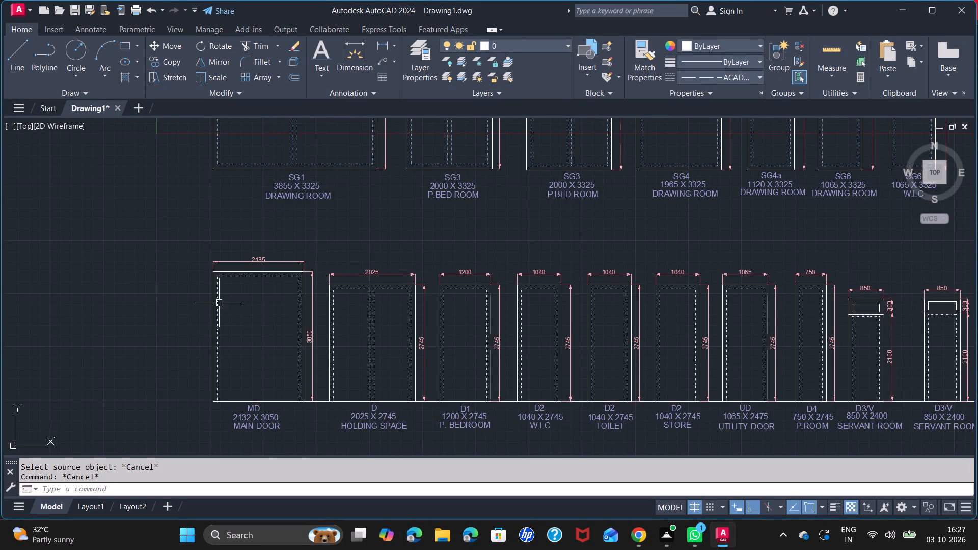
{"action": "left_click", "coordinate": [219, 304]}
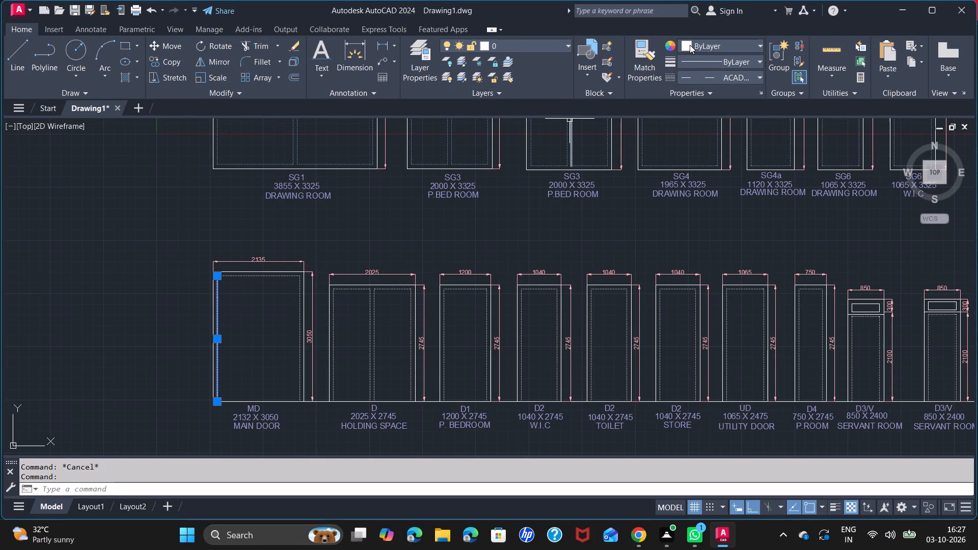
{"action": "left_click", "coordinate": [690, 45]}
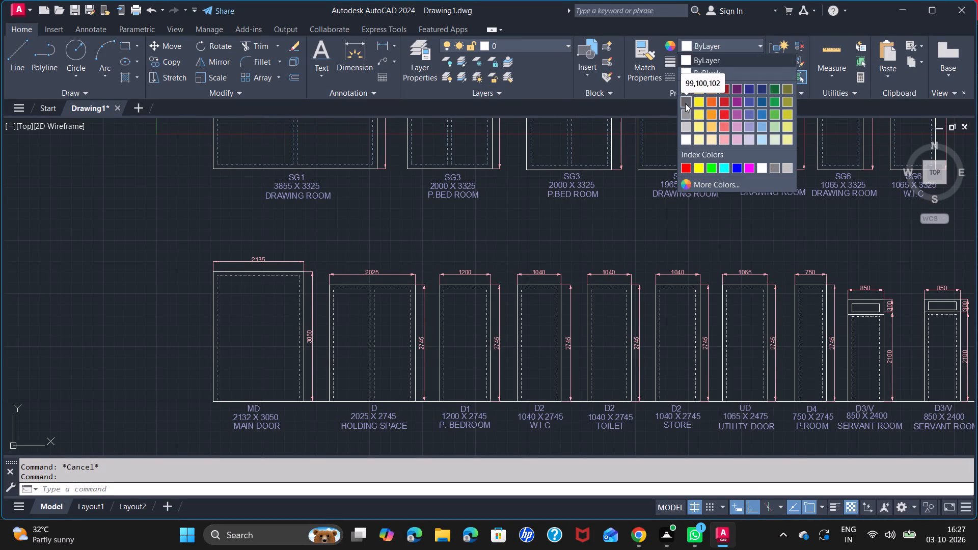
{"action": "left_click", "coordinate": [685, 103]}
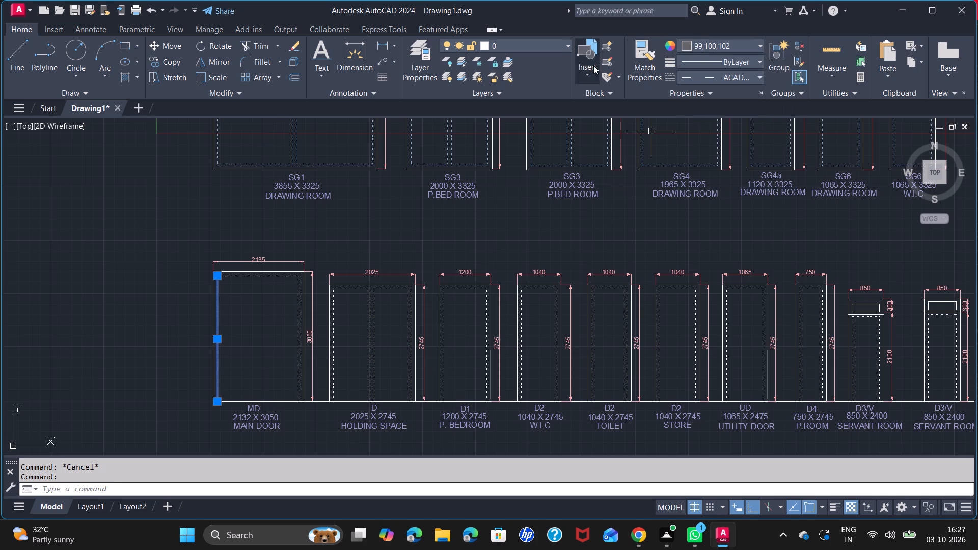
Match that line's grey properties onto the top and right dashed lines of the MD main door.
{"action": "left_click", "coordinate": [642, 46]}
{"action": "scroll", "coordinate": [249, 272], "scroll_direction": "up", "scroll_amount": 2}
{"action": "middle_click_drag", "start_coordinate": [292, 304], "coordinate": [286, 273]}
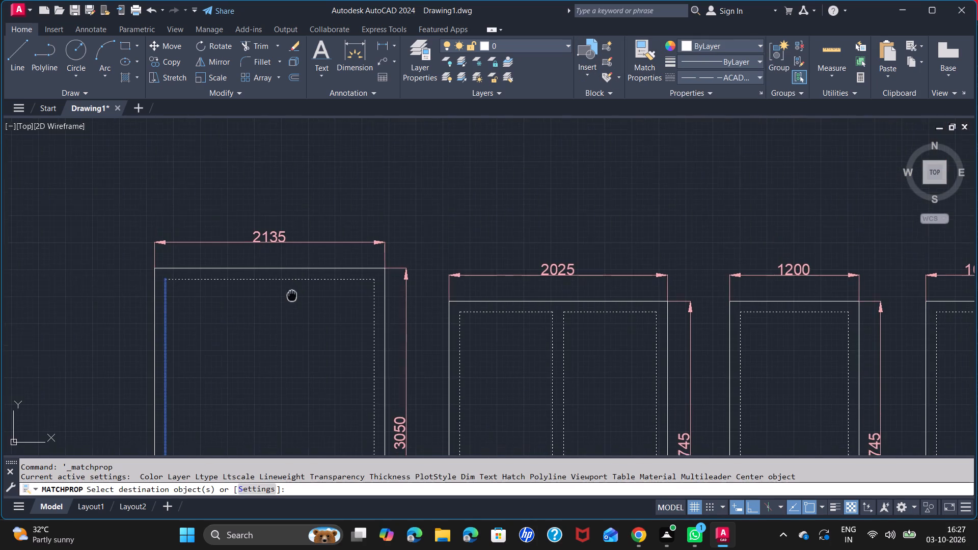
{"action": "middle_click_drag", "start_coordinate": [286, 273], "coordinate": [268, 207]}
{"action": "left_click", "coordinate": [299, 186]}
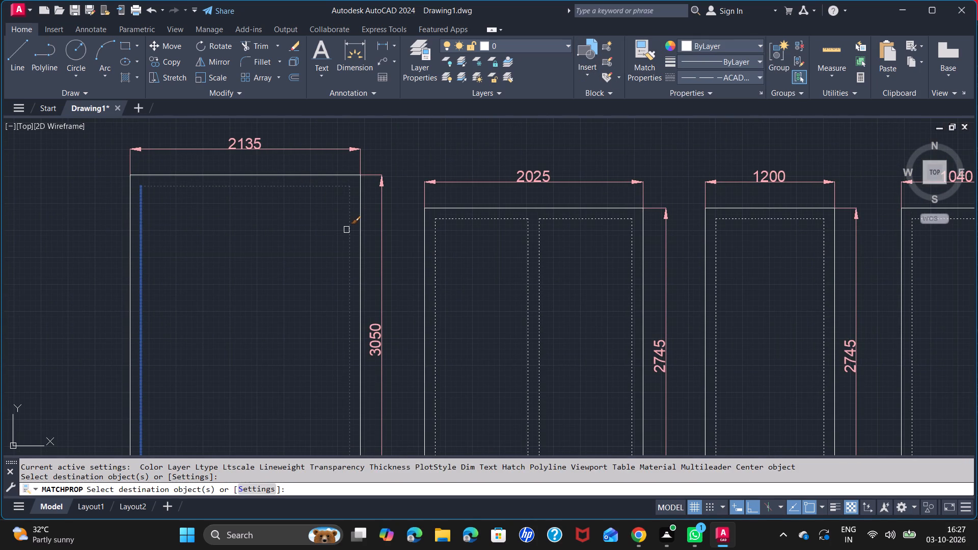
{"action": "left_click", "coordinate": [346, 230]}
Match the 99,100,102 grey properties onto the dashed lines of both leaves of the D holding space door.
{"action": "left_click", "coordinate": [434, 293]}
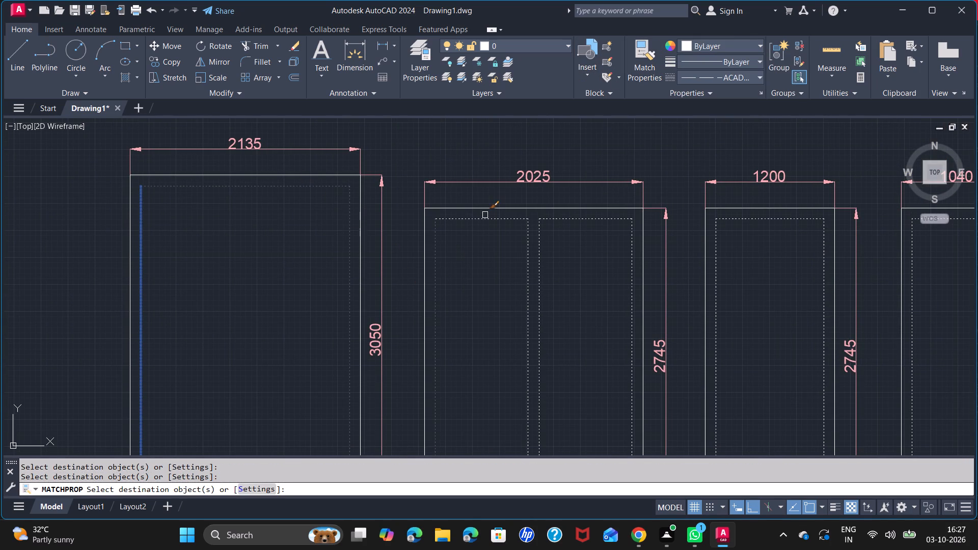
{"action": "left_click", "coordinate": [505, 219]}
{"action": "left_click", "coordinate": [530, 248]}
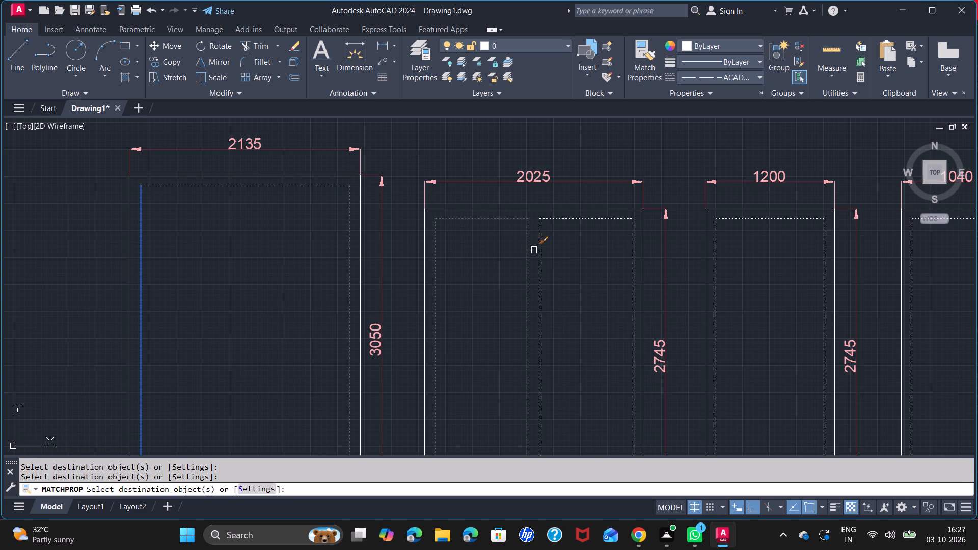
{"action": "left_click", "coordinate": [540, 255]}
{"action": "left_click", "coordinate": [581, 218]}
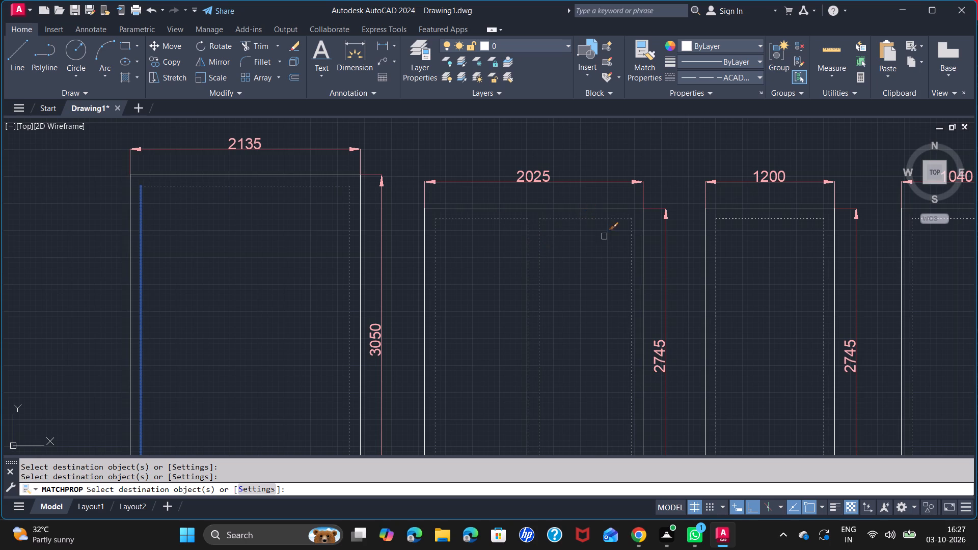
{"action": "left_click", "coordinate": [632, 255]}
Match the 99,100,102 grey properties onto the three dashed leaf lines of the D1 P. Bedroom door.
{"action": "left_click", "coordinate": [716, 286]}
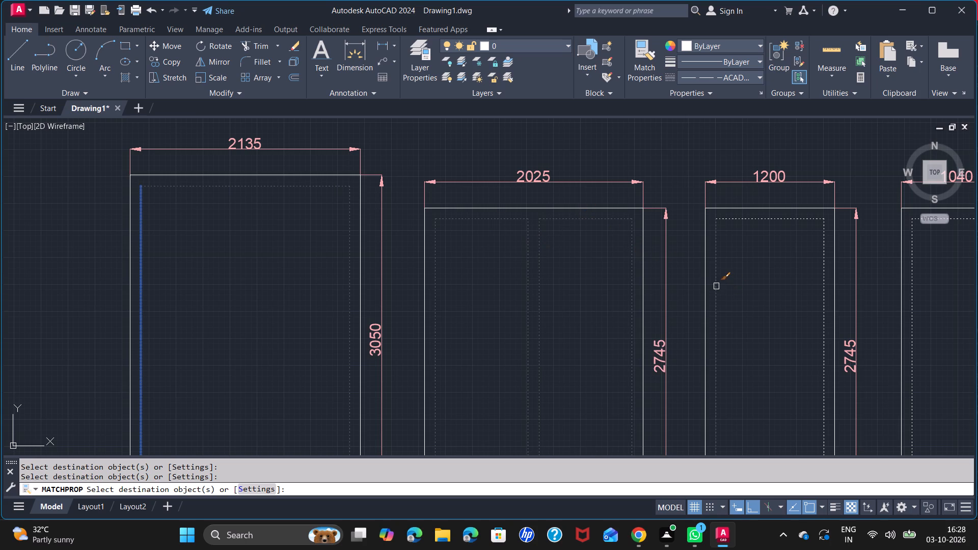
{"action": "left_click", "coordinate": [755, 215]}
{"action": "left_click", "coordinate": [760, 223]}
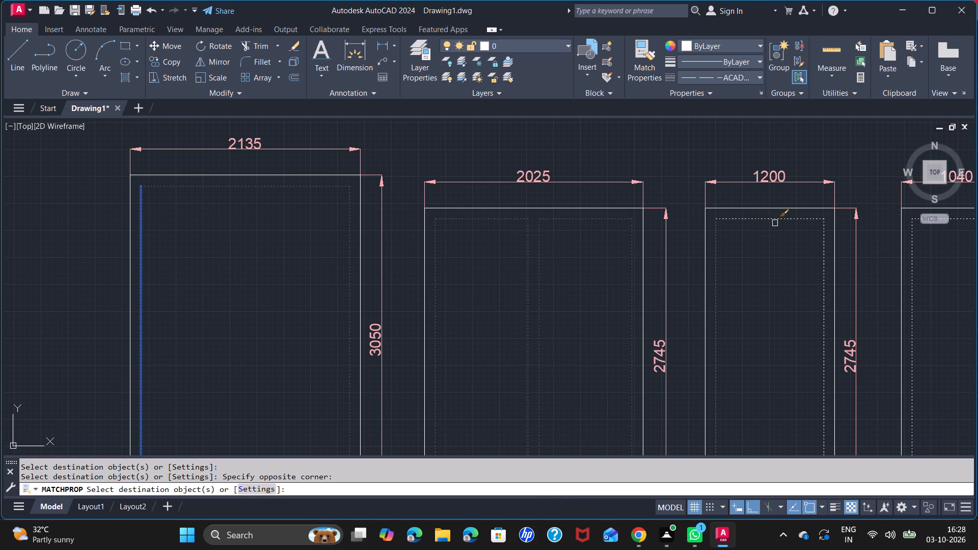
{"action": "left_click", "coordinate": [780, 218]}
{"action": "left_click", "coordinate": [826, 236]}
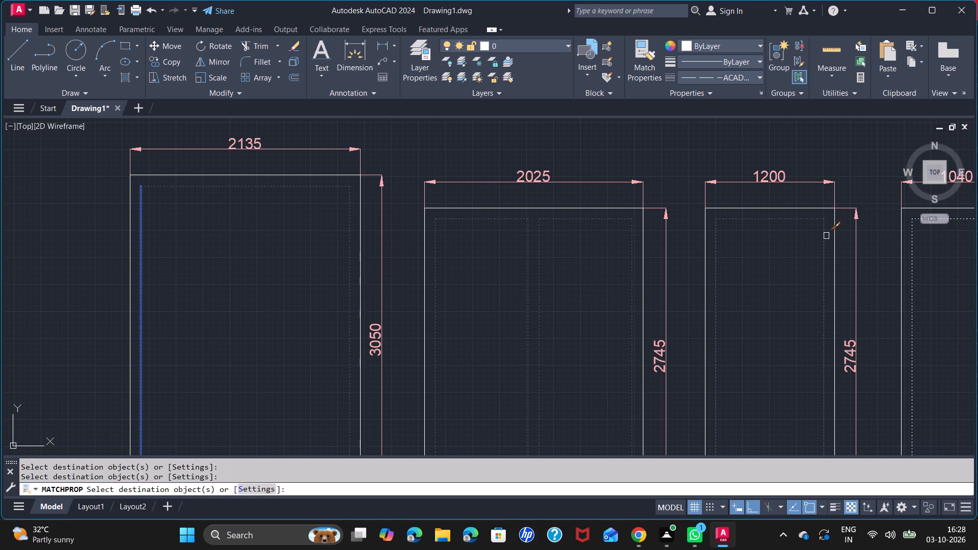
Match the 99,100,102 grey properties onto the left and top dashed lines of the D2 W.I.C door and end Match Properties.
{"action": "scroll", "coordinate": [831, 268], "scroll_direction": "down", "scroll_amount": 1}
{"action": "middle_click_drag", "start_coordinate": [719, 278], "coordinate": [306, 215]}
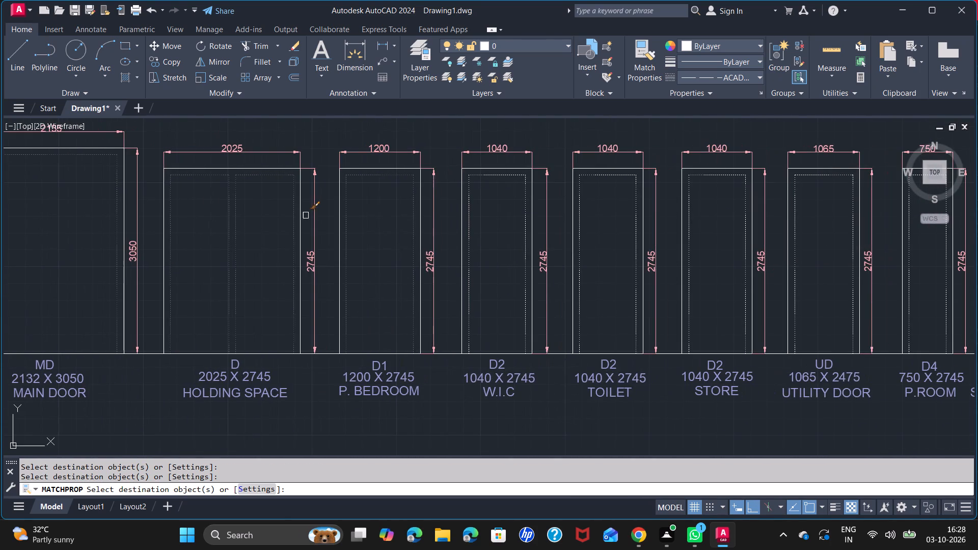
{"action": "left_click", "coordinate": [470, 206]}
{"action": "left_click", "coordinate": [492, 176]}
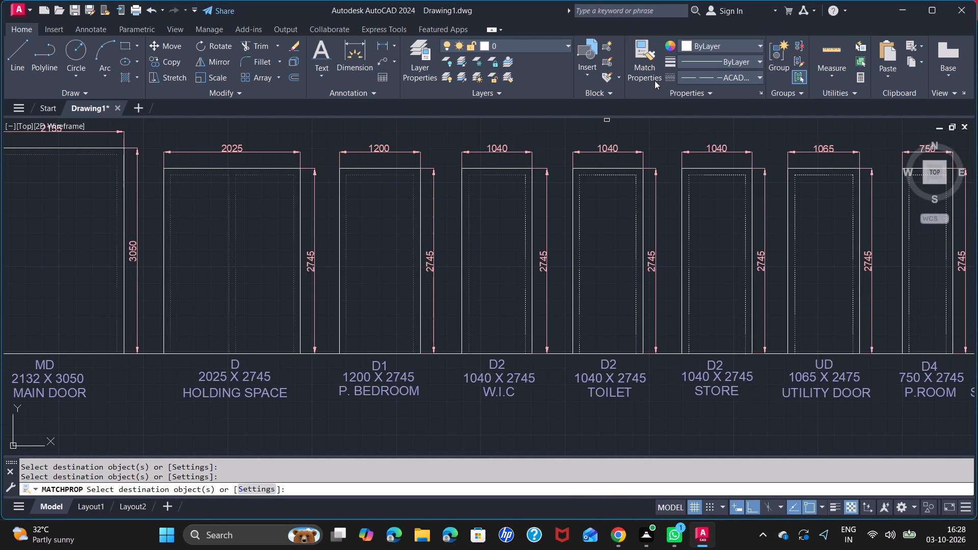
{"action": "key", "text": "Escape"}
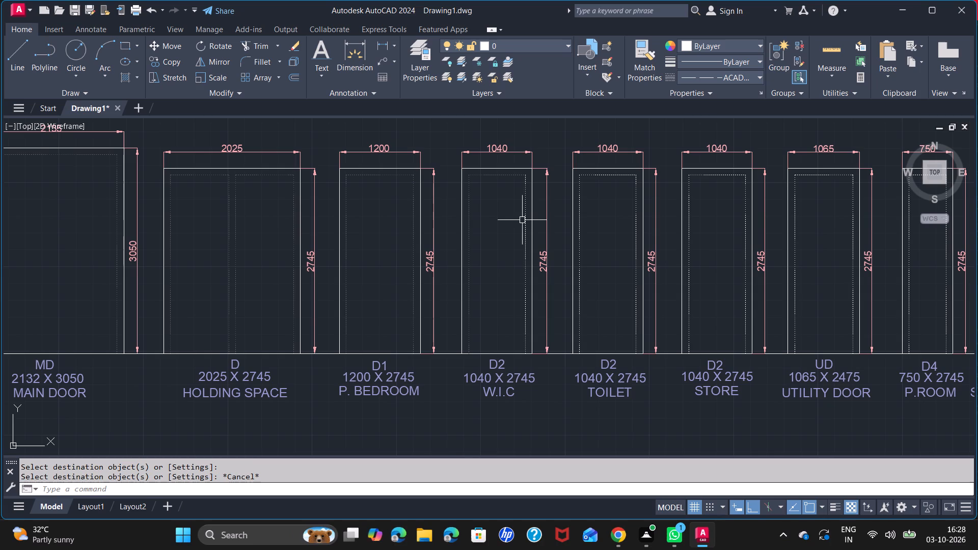
Set the colour of the right dashed line of the D2 W.I.C door to lighter grey 147,149,152.
{"action": "left_click", "coordinate": [525, 222]}
{"action": "left_click", "coordinate": [685, 47]}
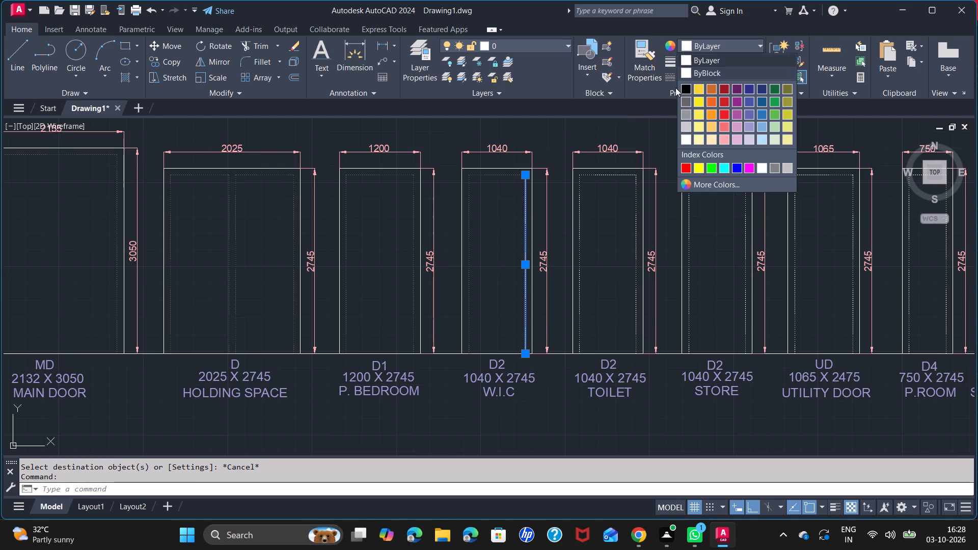
{"action": "left_click", "coordinate": [684, 113]}
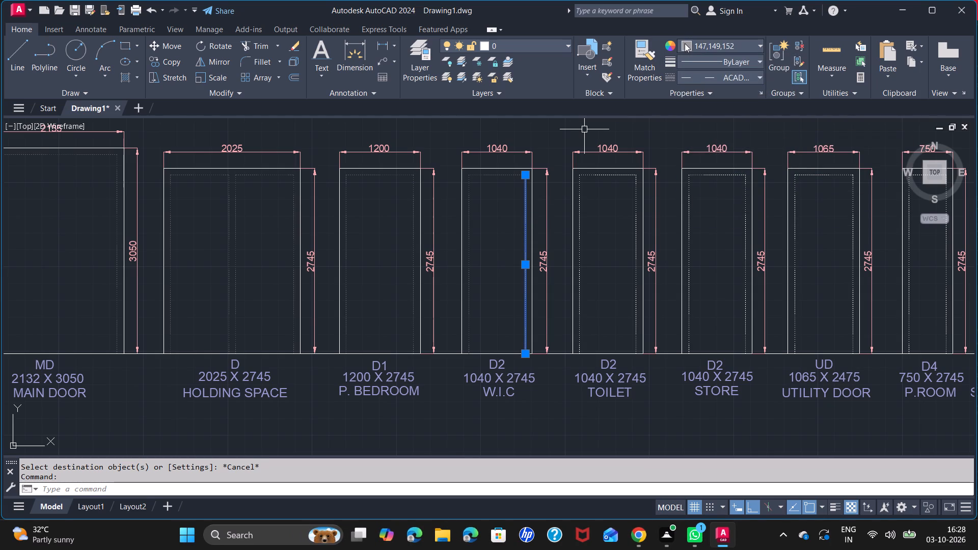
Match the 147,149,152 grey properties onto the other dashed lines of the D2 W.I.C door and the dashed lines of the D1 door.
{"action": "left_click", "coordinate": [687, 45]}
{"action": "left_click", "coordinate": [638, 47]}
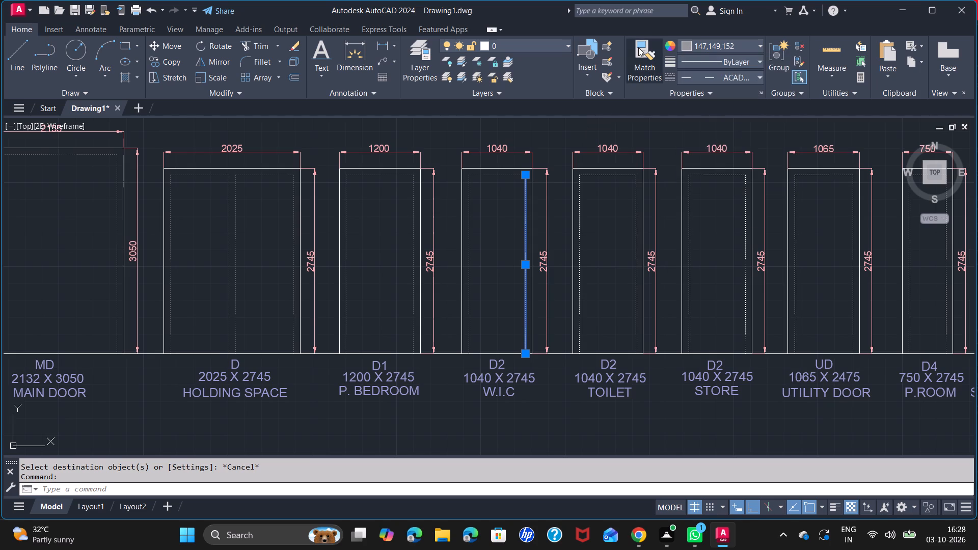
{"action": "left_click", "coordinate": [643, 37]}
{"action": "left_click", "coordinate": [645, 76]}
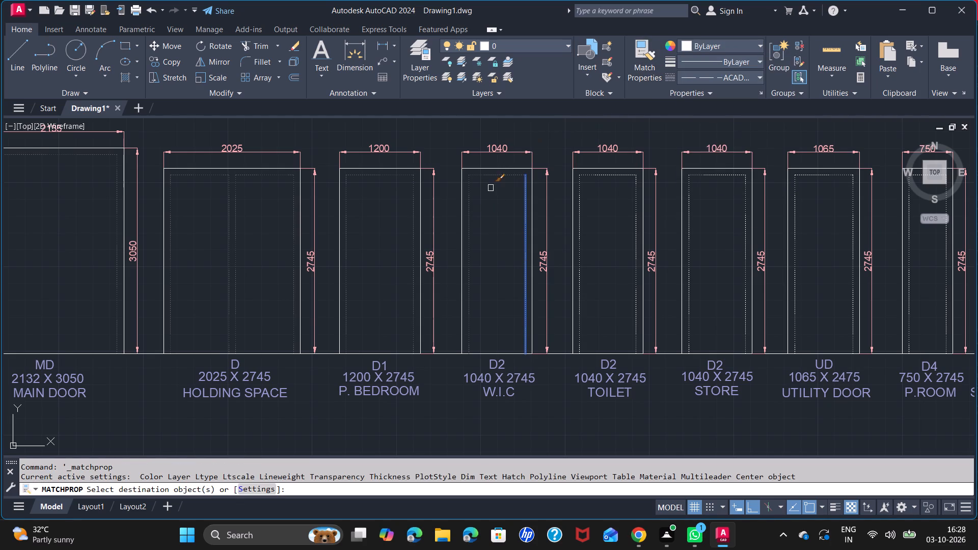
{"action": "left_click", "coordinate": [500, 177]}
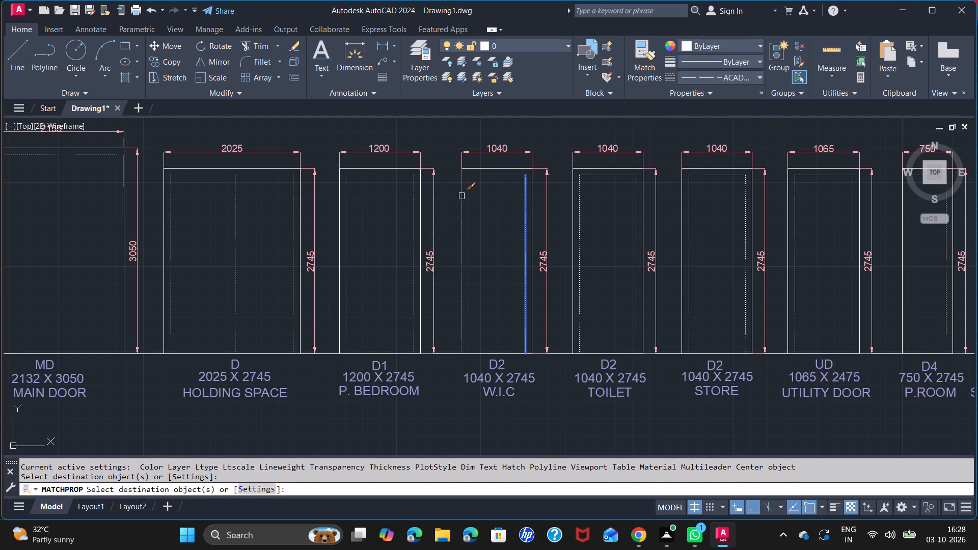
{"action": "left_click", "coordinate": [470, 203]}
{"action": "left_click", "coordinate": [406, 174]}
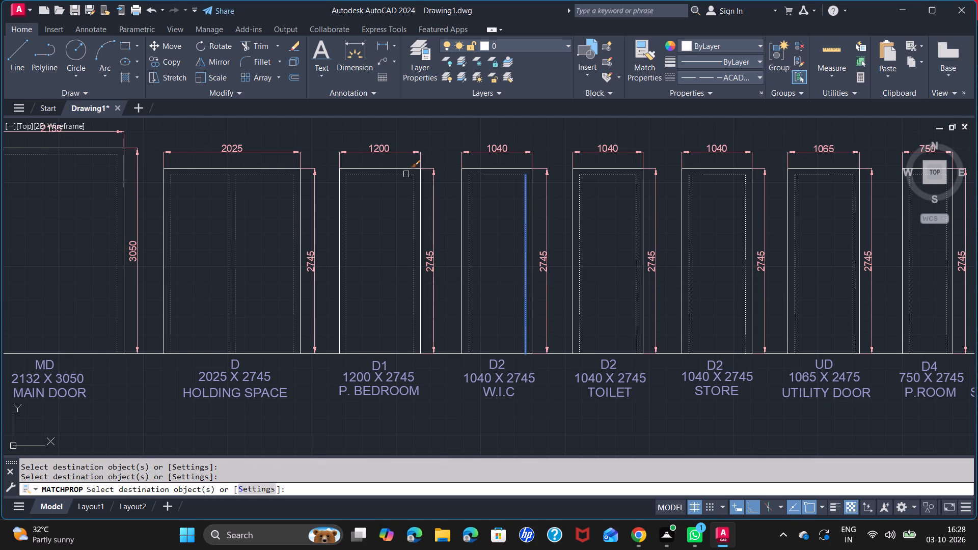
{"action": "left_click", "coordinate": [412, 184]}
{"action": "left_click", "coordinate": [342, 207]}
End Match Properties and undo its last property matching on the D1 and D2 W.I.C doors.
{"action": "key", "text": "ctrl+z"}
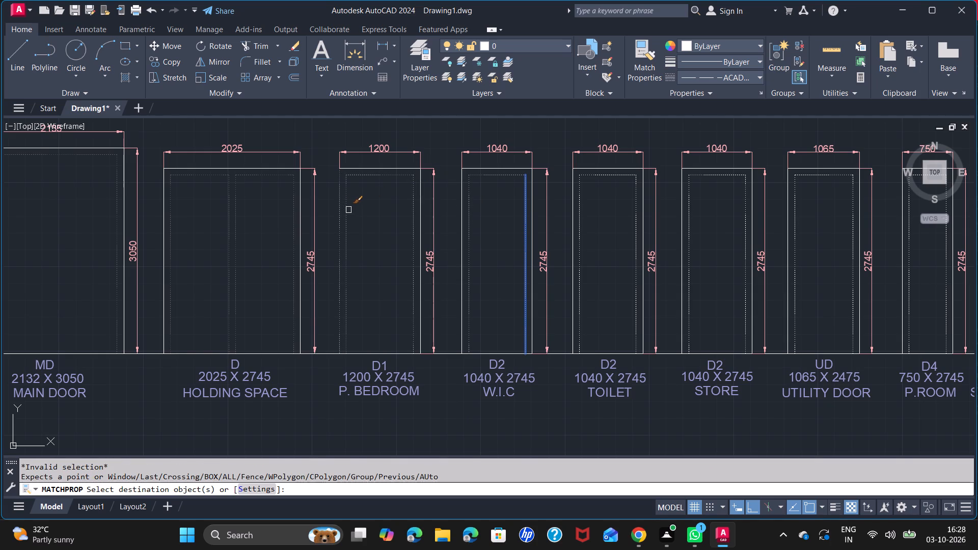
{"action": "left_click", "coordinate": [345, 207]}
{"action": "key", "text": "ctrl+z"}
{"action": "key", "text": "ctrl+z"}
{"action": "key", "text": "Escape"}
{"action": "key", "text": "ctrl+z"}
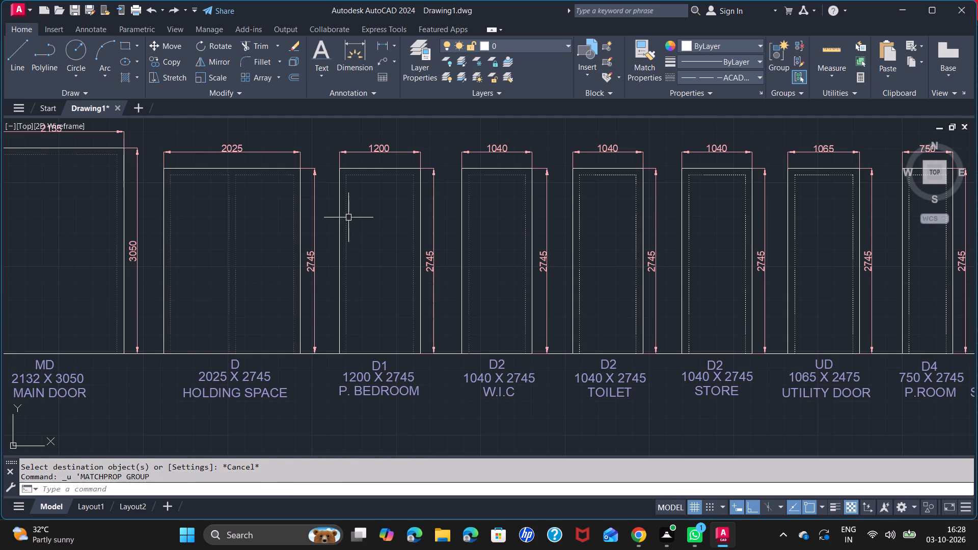
Set the D1 door's left dashed line to colour 147,149,152 and match its properties onto the door's top and right dashed lines.
{"action": "scroll", "coordinate": [379, 240], "scroll_direction": "up", "scroll_amount": 1}
{"action": "left_click", "coordinate": [324, 214]}
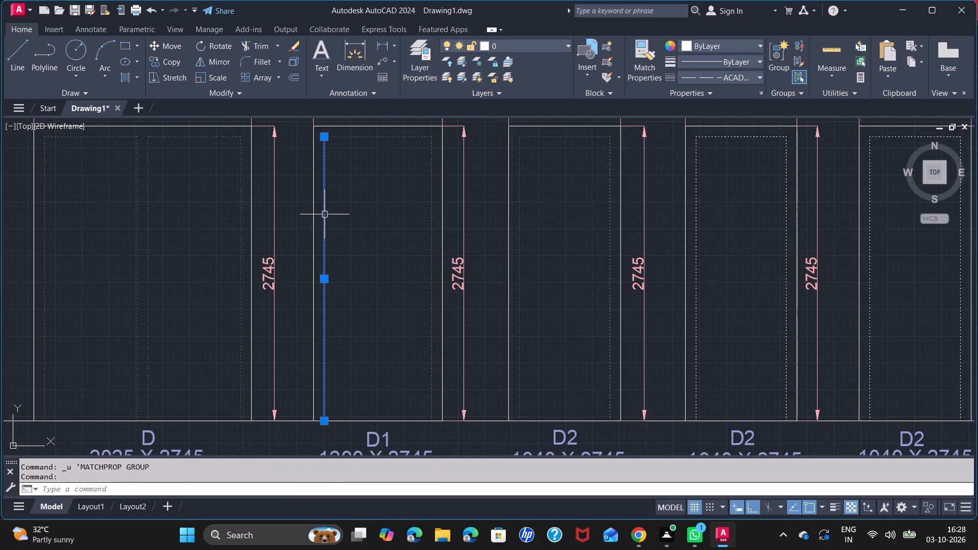
{"action": "left_click", "coordinate": [690, 43]}
{"action": "left_click", "coordinate": [687, 114]}
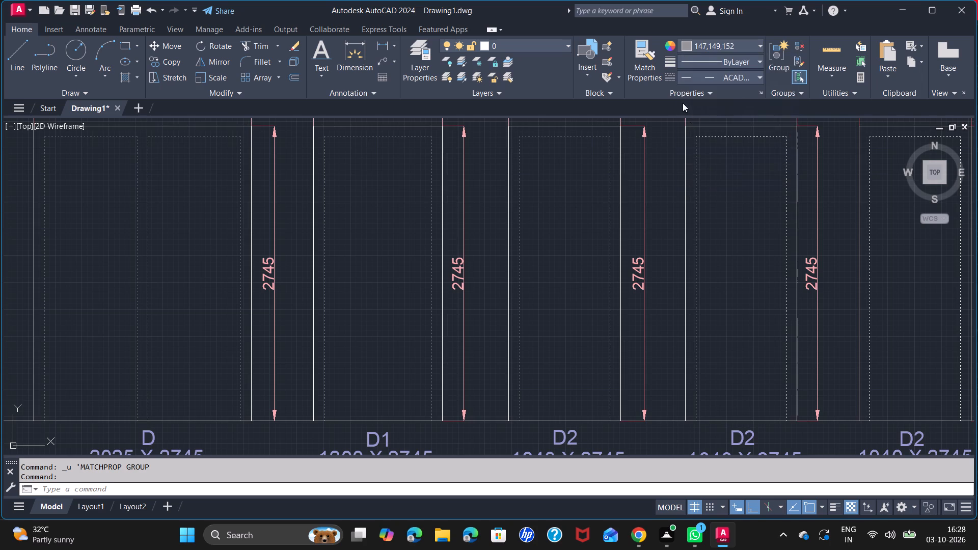
{"action": "left_click", "coordinate": [644, 42]}
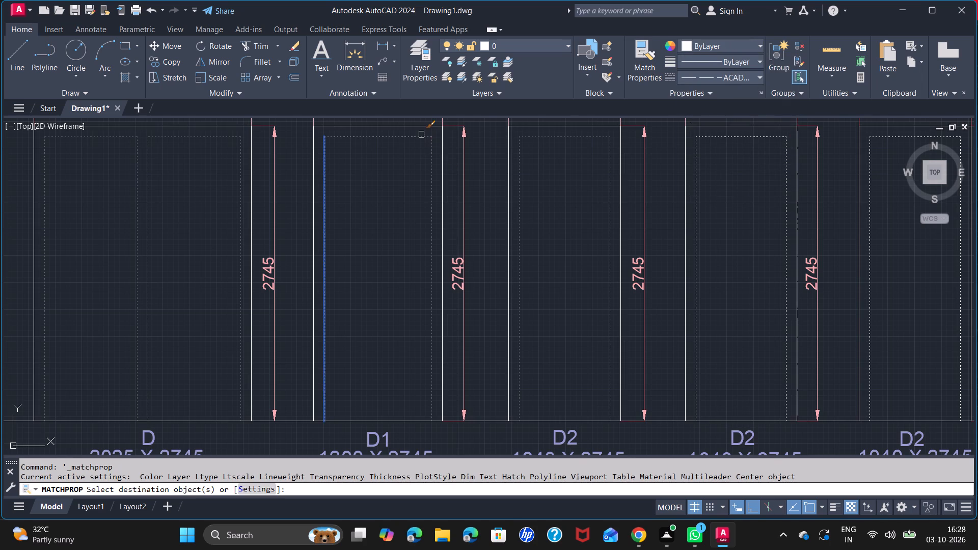
{"action": "left_click", "coordinate": [421, 134]}
{"action": "left_click", "coordinate": [431, 151]}
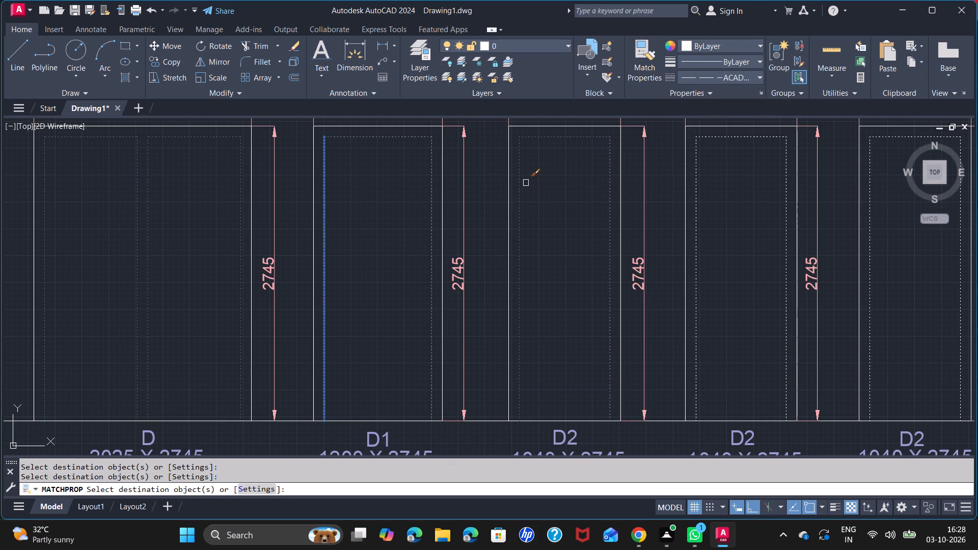
Match the 147,149,152 grey properties onto the left and top dashed lines of the D2 W.I.C door.
{"action": "left_click", "coordinate": [520, 179]}
{"action": "left_click", "coordinate": [551, 134]}
Match the 147,149,152 grey properties onto the three dashed lines of the right leaf of the D holding space door.
{"action": "left_click", "coordinate": [240, 163]}
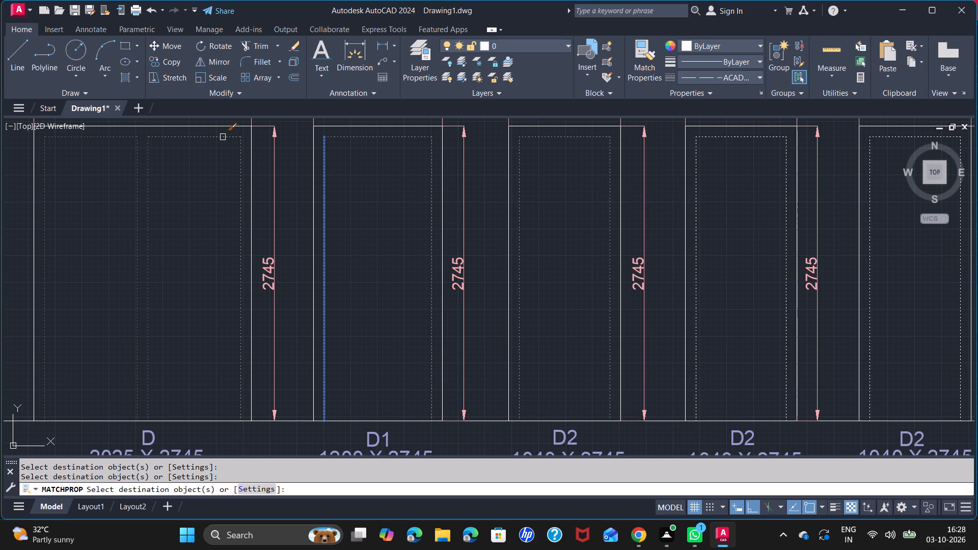
{"action": "left_click", "coordinate": [223, 137]}
{"action": "left_click", "coordinate": [148, 178]}
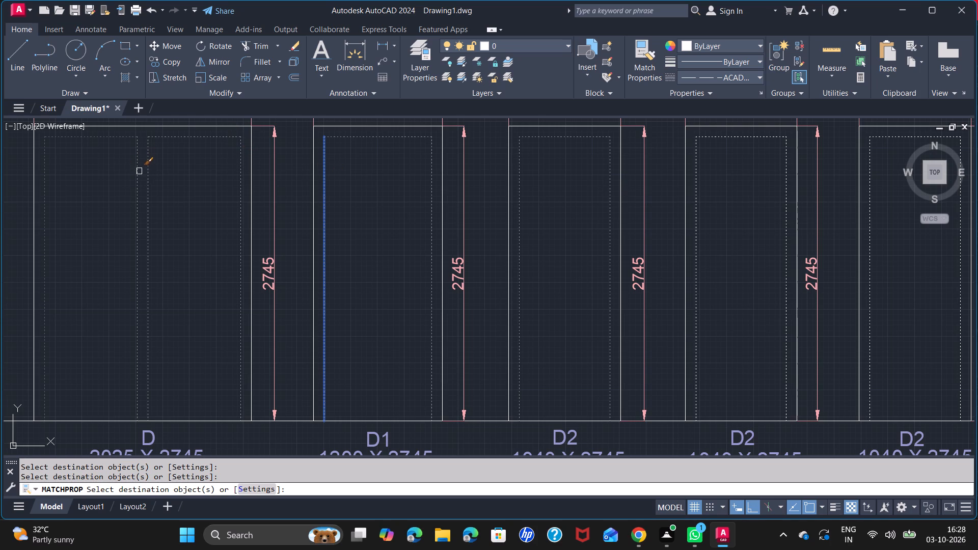
Match the 147,149,152 grey properties onto the three dashed lines of the left leaf of the D holding space door.
{"action": "left_click", "coordinate": [139, 171]}
{"action": "left_click", "coordinate": [123, 139]}
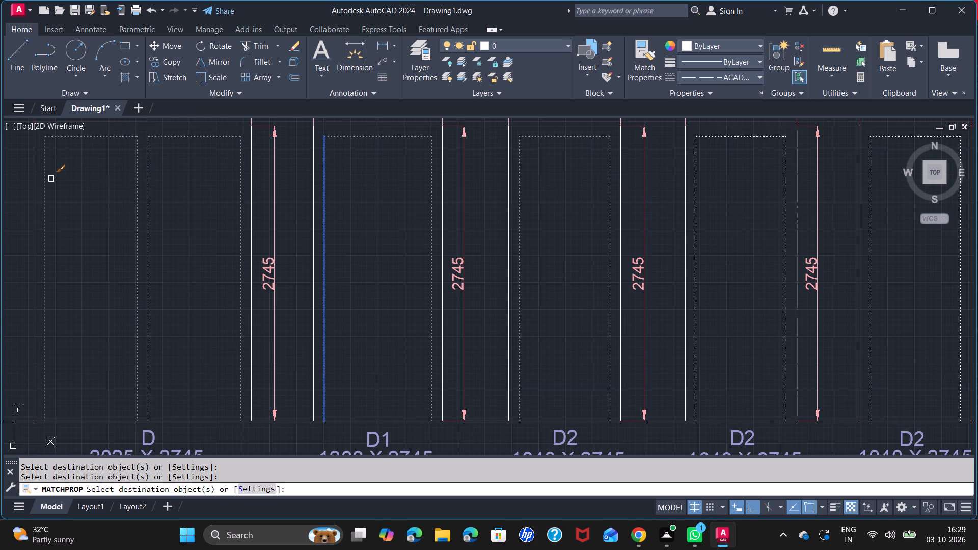
{"action": "left_click", "coordinate": [46, 179]}
Match the same grey properties onto the right, top and left dashed lines of the MD door.
{"action": "middle_click_drag", "start_coordinate": [107, 234], "coordinate": [615, 246]}
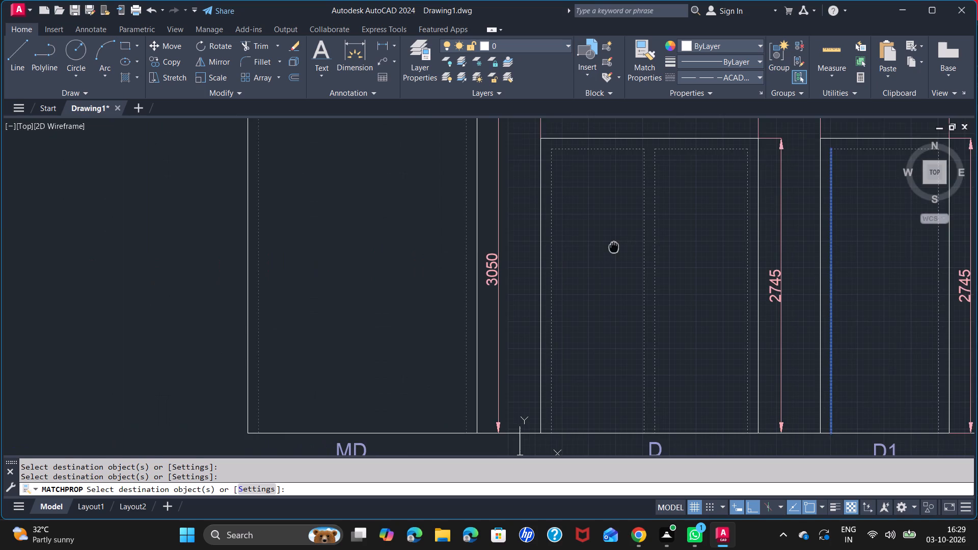
{"action": "middle_click_drag", "start_coordinate": [615, 246], "coordinate": [632, 259]}
{"action": "left_click", "coordinate": [484, 234]}
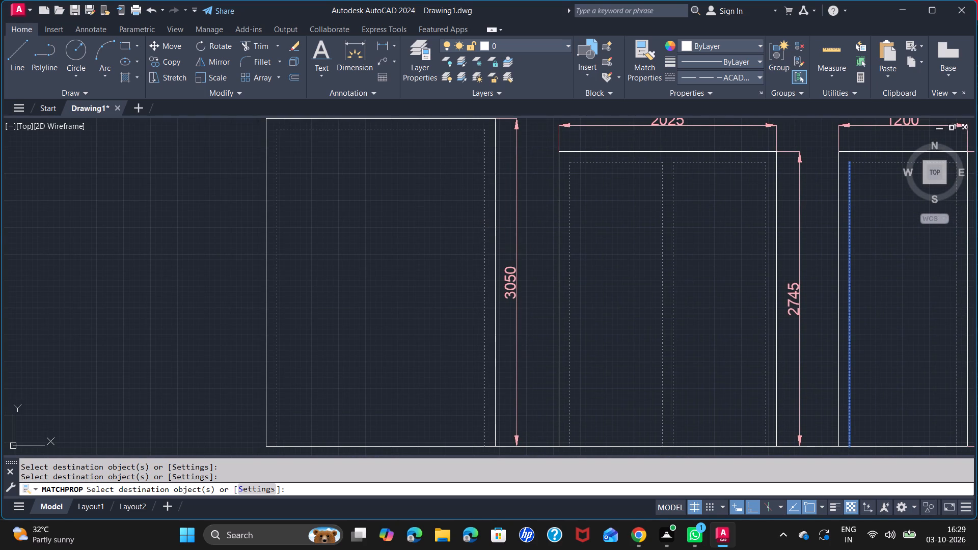
{"action": "left_click", "coordinate": [441, 129]}
{"action": "left_click", "coordinate": [275, 201]}
Match the grey properties onto the dashed inner lines of the D2 TOILET and D2 STORE doors.
{"action": "scroll", "coordinate": [440, 269], "scroll_direction": "down", "scroll_amount": 2}
{"action": "middle_click_drag", "start_coordinate": [714, 312], "coordinate": [308, 292]}
{"action": "scroll", "coordinate": [308, 291], "scroll_direction": "up", "scroll_amount": 2}
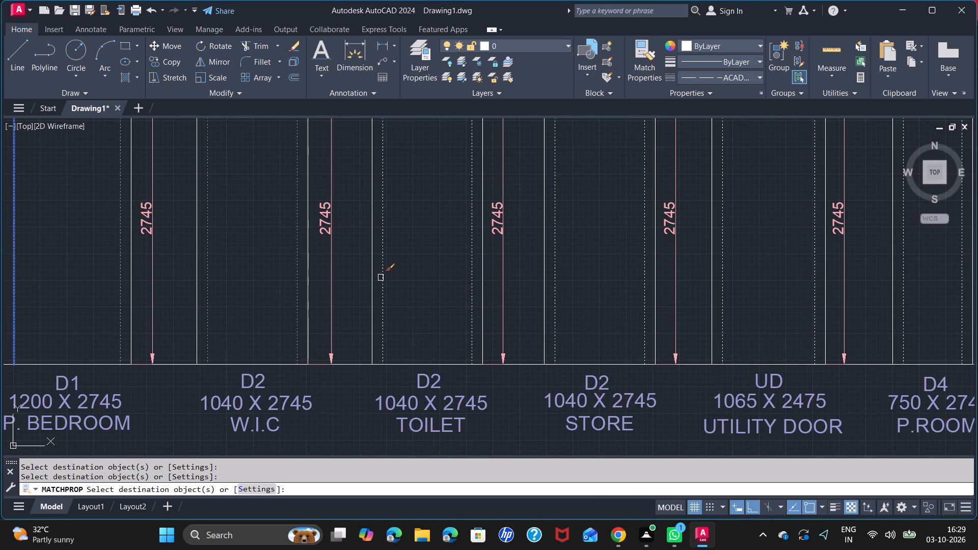
{"action": "left_click", "coordinate": [383, 278]}
{"action": "left_click", "coordinate": [470, 341]}
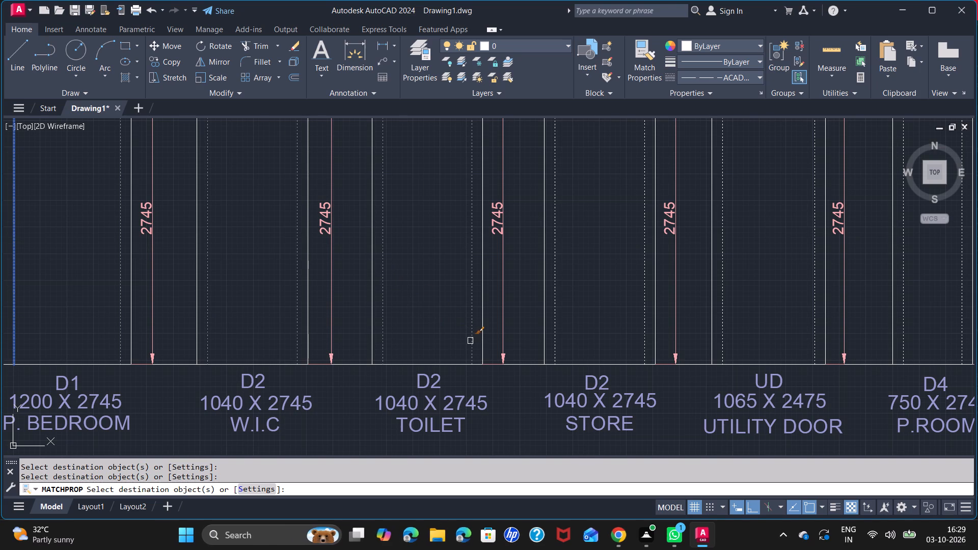
{"action": "middle_click_drag", "start_coordinate": [404, 140], "coordinate": [257, 255]}
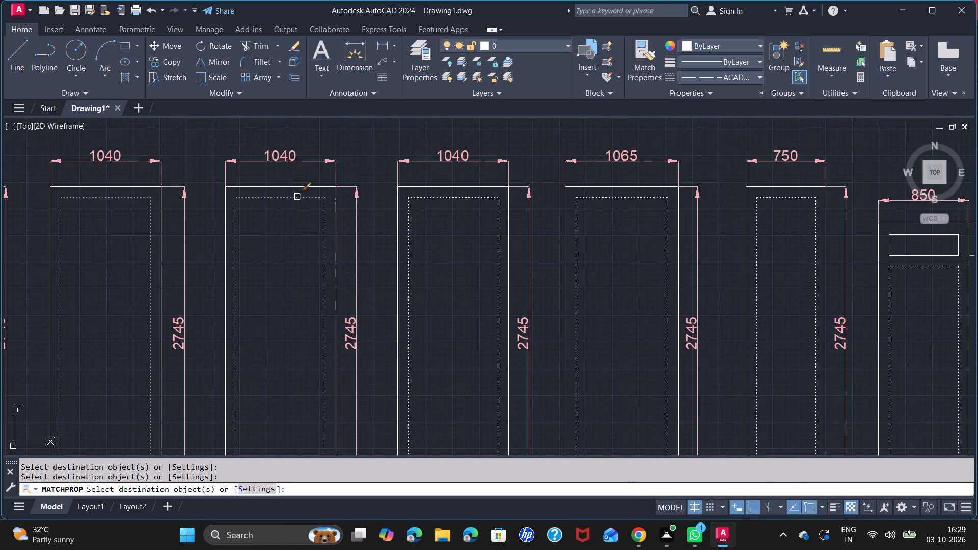
{"action": "left_click", "coordinate": [297, 197]}
{"action": "left_click", "coordinate": [412, 250]}
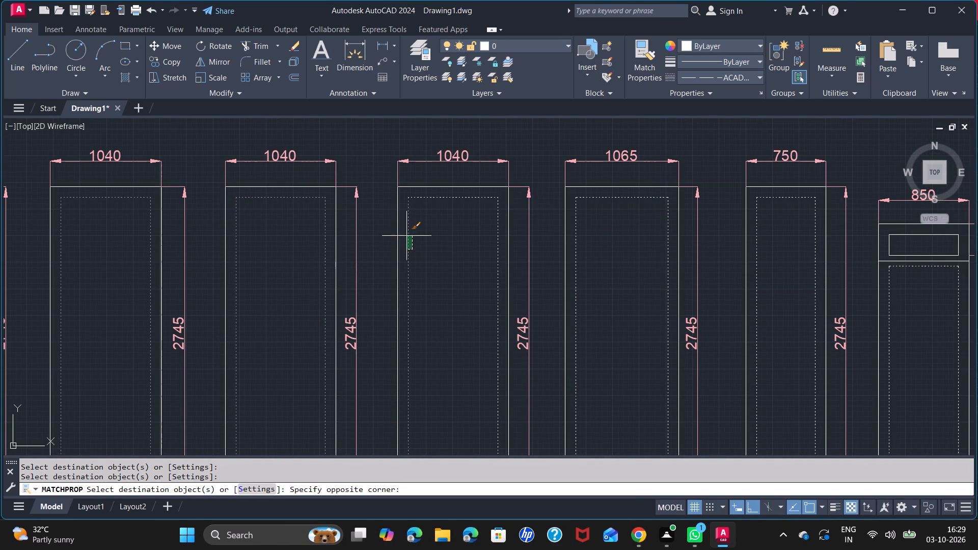
{"action": "left_click", "coordinate": [406, 236]}
{"action": "left_click", "coordinate": [427, 198]}
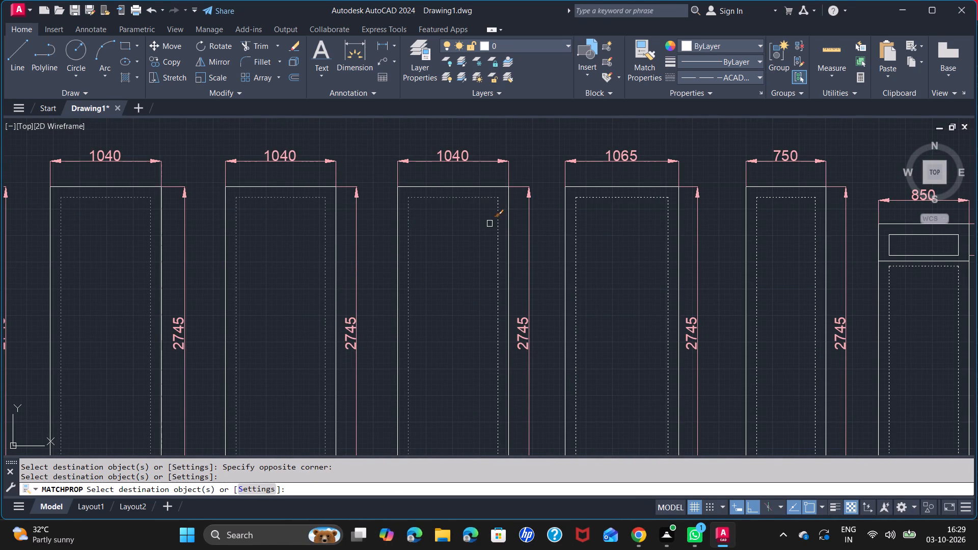
{"action": "left_click", "coordinate": [499, 232]}
Match the grey properties onto the dashed inner lines of the UD utility door and the D4 P.ROOM door.
{"action": "left_click", "coordinate": [576, 236]}
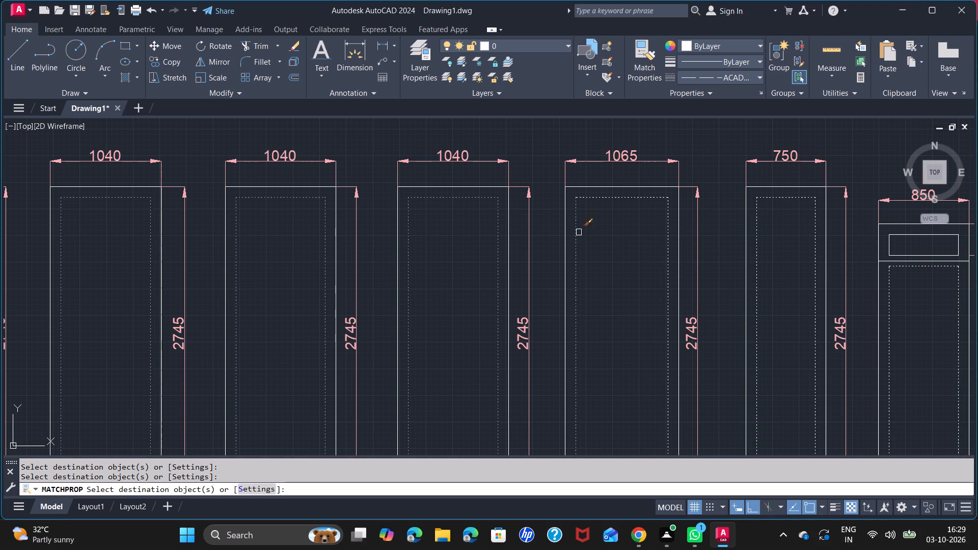
{"action": "left_click", "coordinate": [623, 197]}
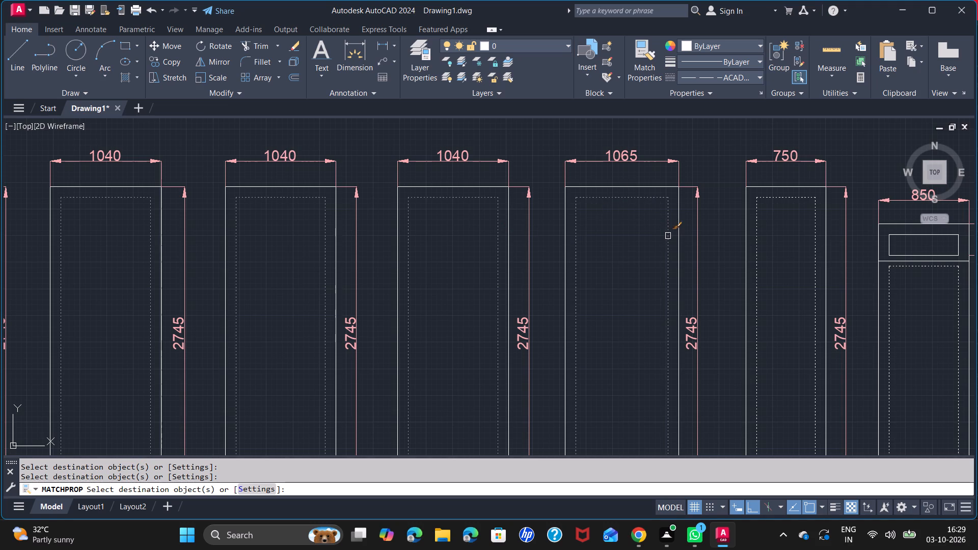
{"action": "left_click", "coordinate": [668, 236]}
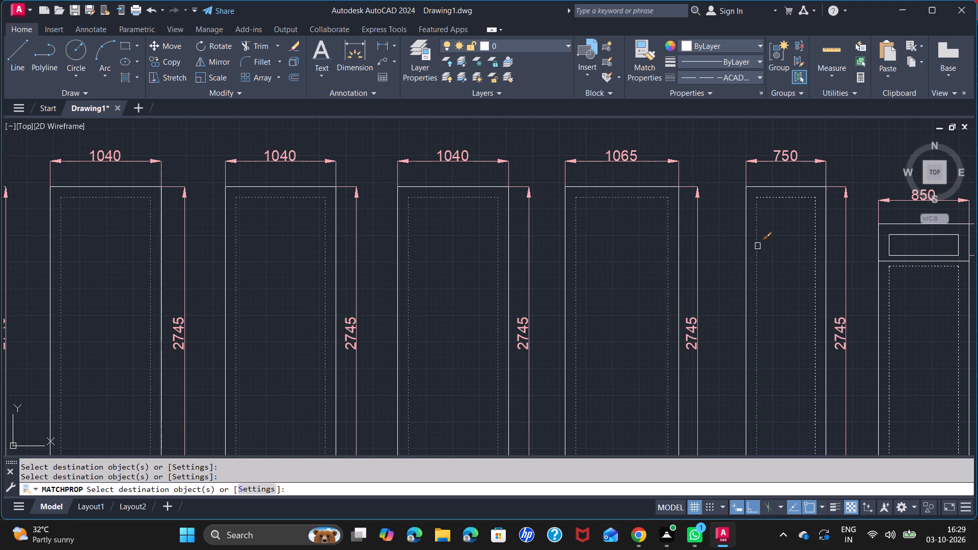
{"action": "left_click", "coordinate": [757, 246]}
{"action": "left_click", "coordinate": [792, 197]}
{"action": "left_click", "coordinate": [814, 227]}
Match the grey properties onto the dashed inner lines of both D3/V servant room doors.
{"action": "middle_click_drag", "start_coordinate": [818, 245], "coordinate": [450, 184]}
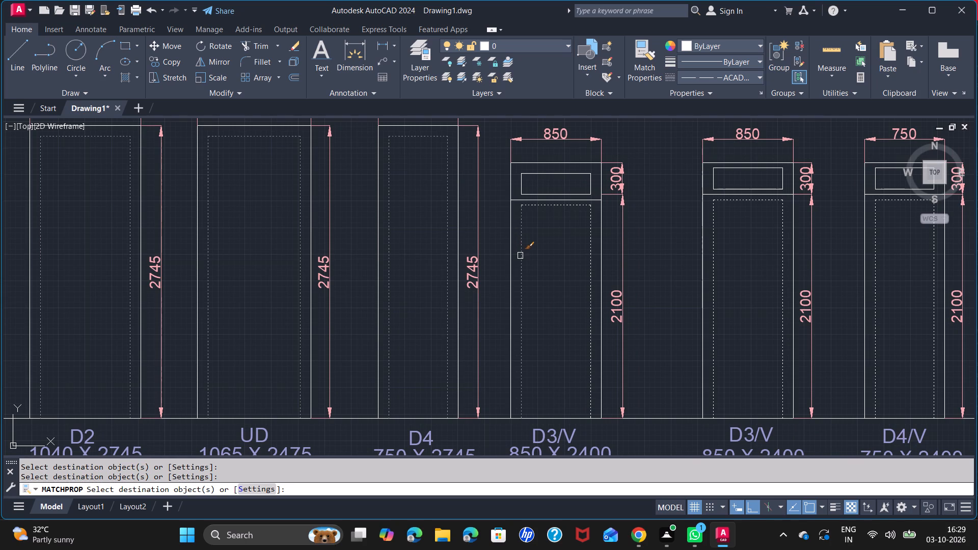
{"action": "left_click", "coordinate": [520, 256]}
{"action": "left_click", "coordinate": [543, 206]}
{"action": "left_click", "coordinate": [592, 230]}
{"action": "middle_click_drag", "start_coordinate": [642, 256], "coordinate": [438, 236]}
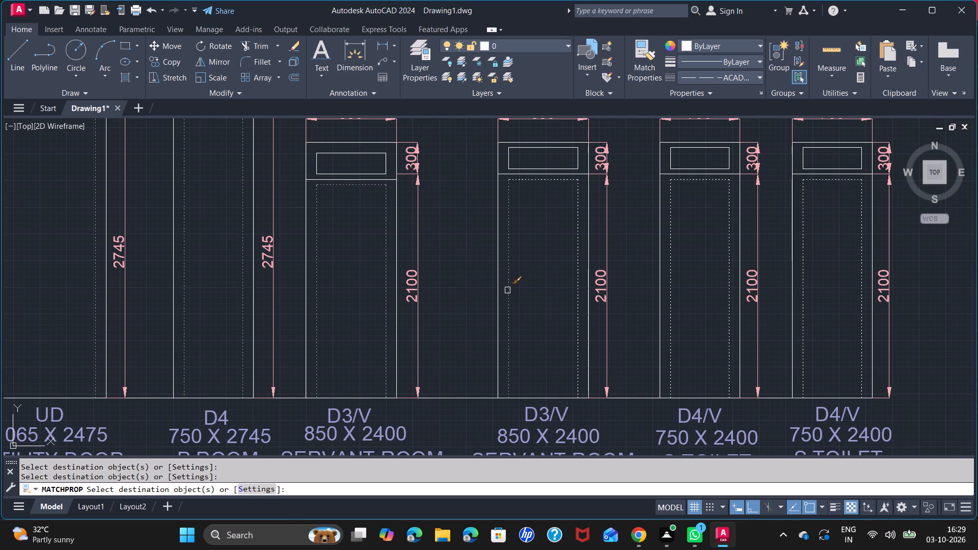
{"action": "left_click", "coordinate": [508, 290]}
{"action": "left_click", "coordinate": [556, 178]}
{"action": "left_click", "coordinate": [578, 202]}
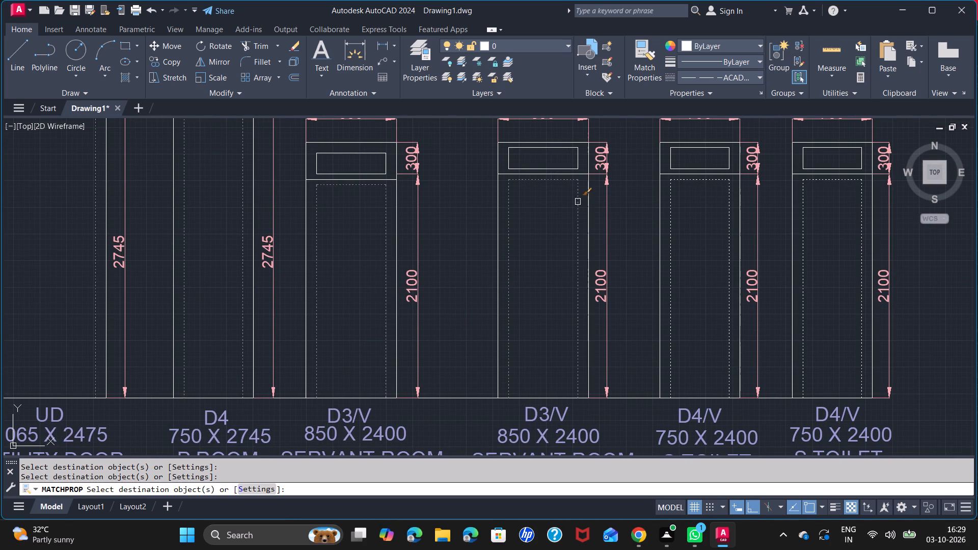
Match the grey properties onto the dashed inner lines of both D4/V S.TOILET doors and end Match Properties.
{"action": "left_click", "coordinate": [672, 237]}
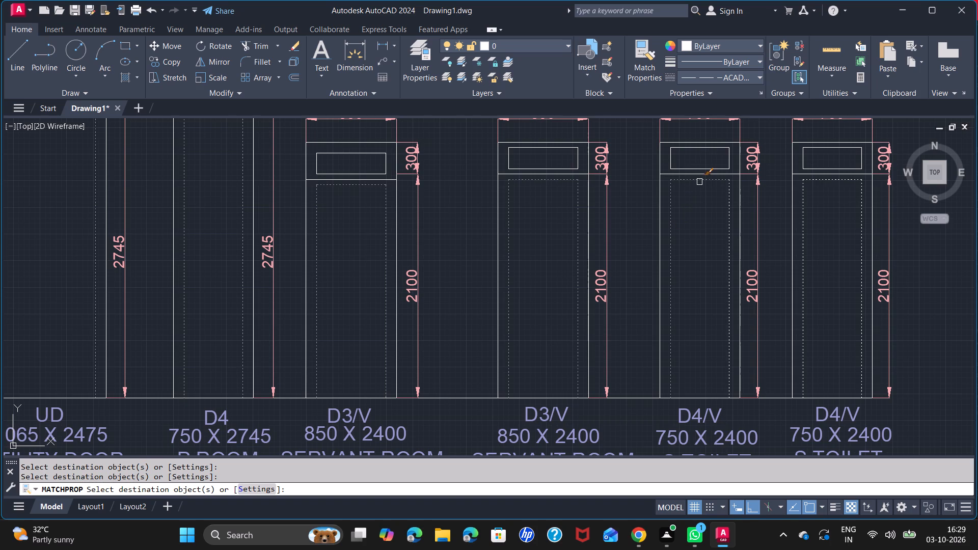
{"action": "left_click", "coordinate": [699, 182]}
{"action": "left_click", "coordinate": [733, 226]}
{"action": "left_click", "coordinate": [723, 220]}
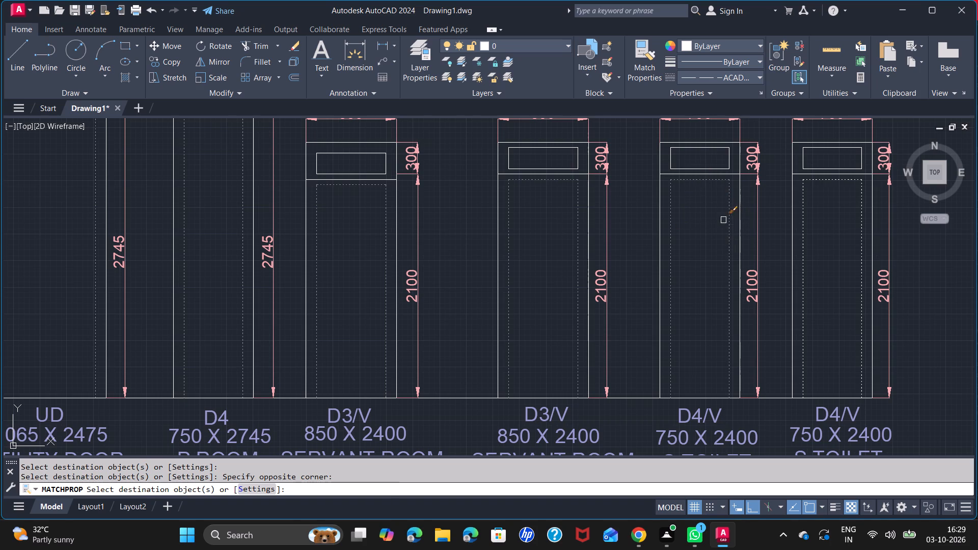
{"action": "left_click", "coordinate": [803, 251]}
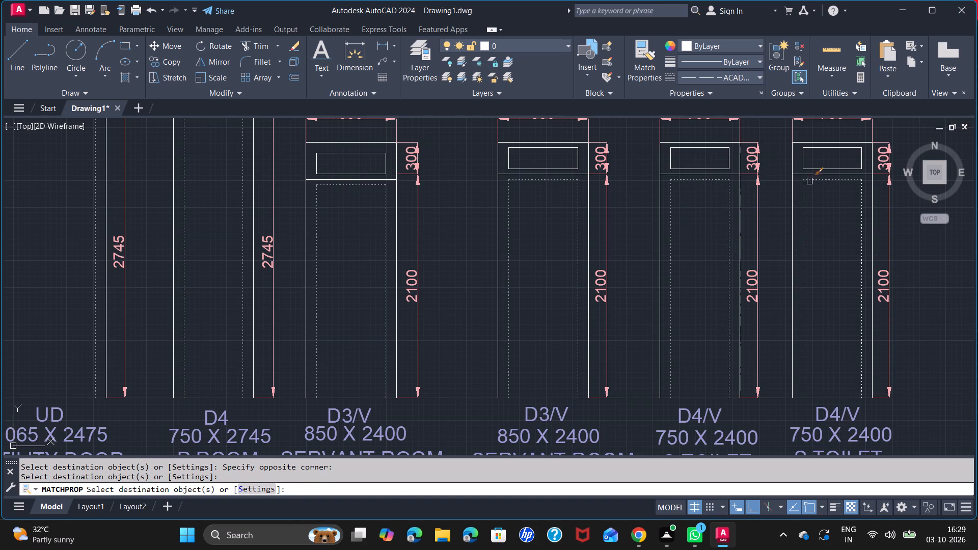
{"action": "left_click", "coordinate": [809, 181]}
{"action": "left_click", "coordinate": [862, 238]}
{"action": "scroll", "coordinate": [783, 234], "scroll_direction": "down", "scroll_amount": 1}
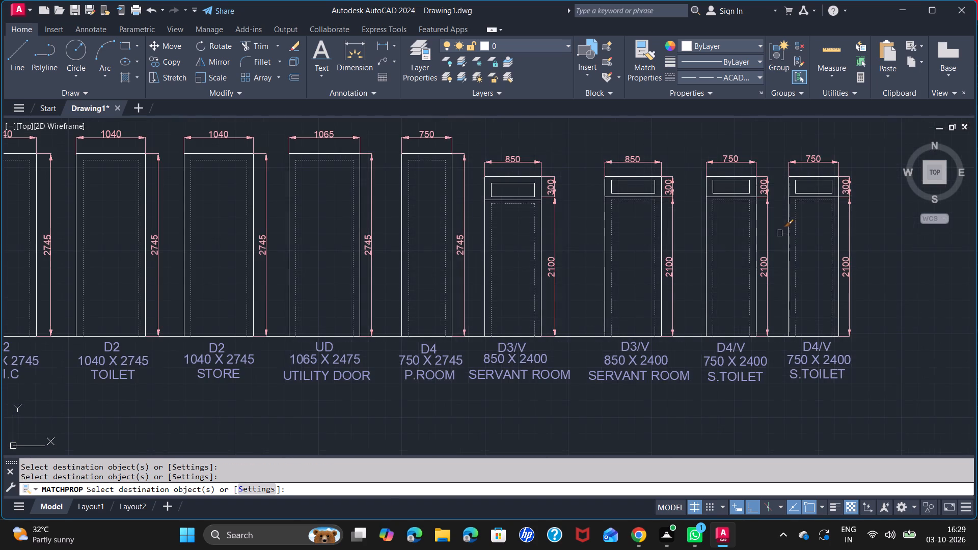
{"action": "middle_click_drag", "start_coordinate": [779, 233], "coordinate": [750, 295]}
{"action": "scroll", "coordinate": [750, 295], "scroll_direction": "down", "scroll_amount": 1}
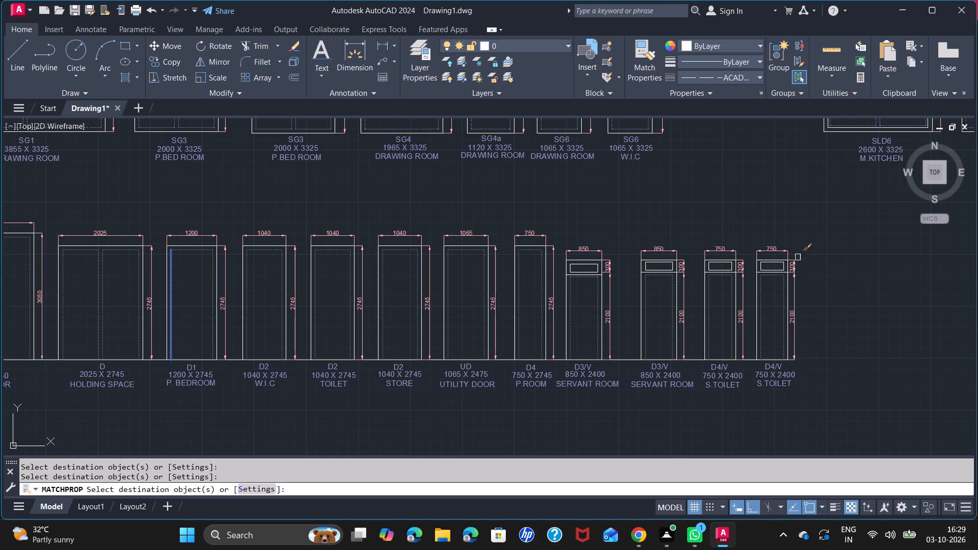
{"action": "key", "text": "Escape"}
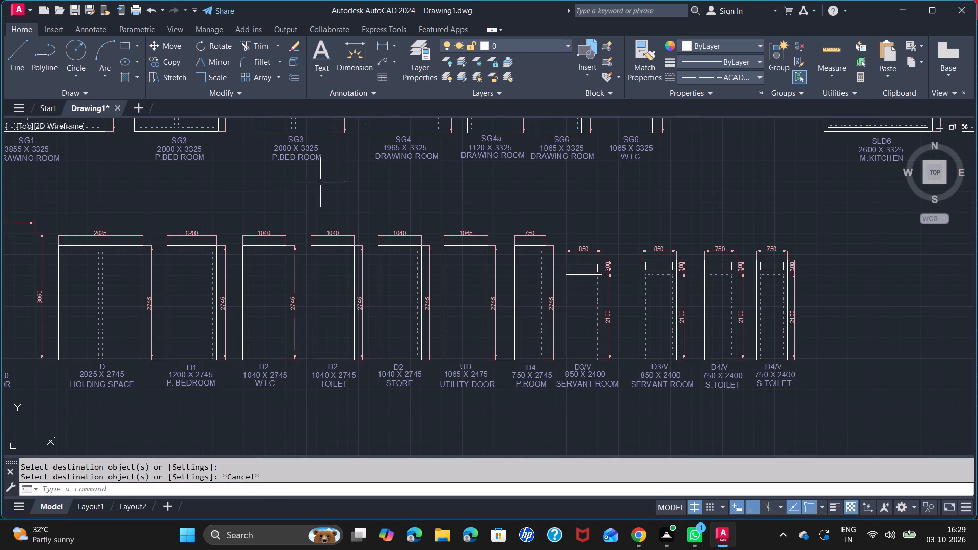
Hatch the inner ventilator rectangles above the two D3/V and two D4/V doors with pattern ANSI38 in colour 147,149,152.
{"action": "scroll", "coordinate": [589, 271], "scroll_direction": "up", "scroll_amount": 2}
{"action": "middle_click_drag", "start_coordinate": [589, 271], "coordinate": [397, 254]}
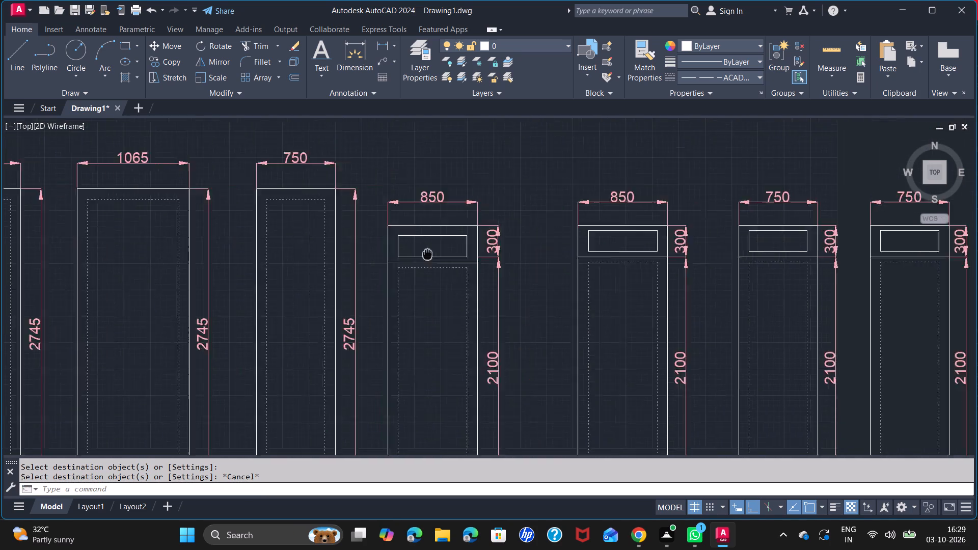
{"action": "middle_click_drag", "start_coordinate": [397, 254], "coordinate": [176, 258]}
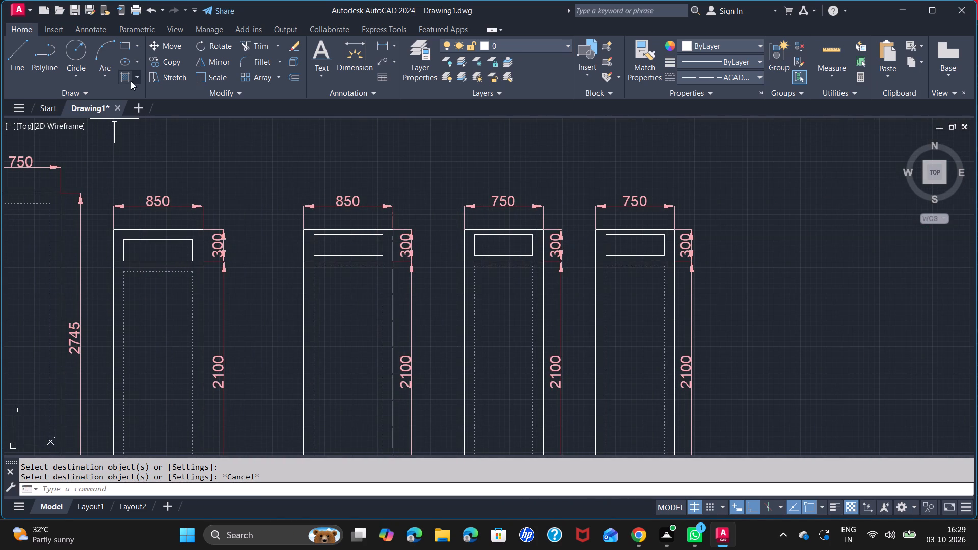
{"action": "left_click", "coordinate": [134, 78]}
{"action": "left_click", "coordinate": [160, 100]}
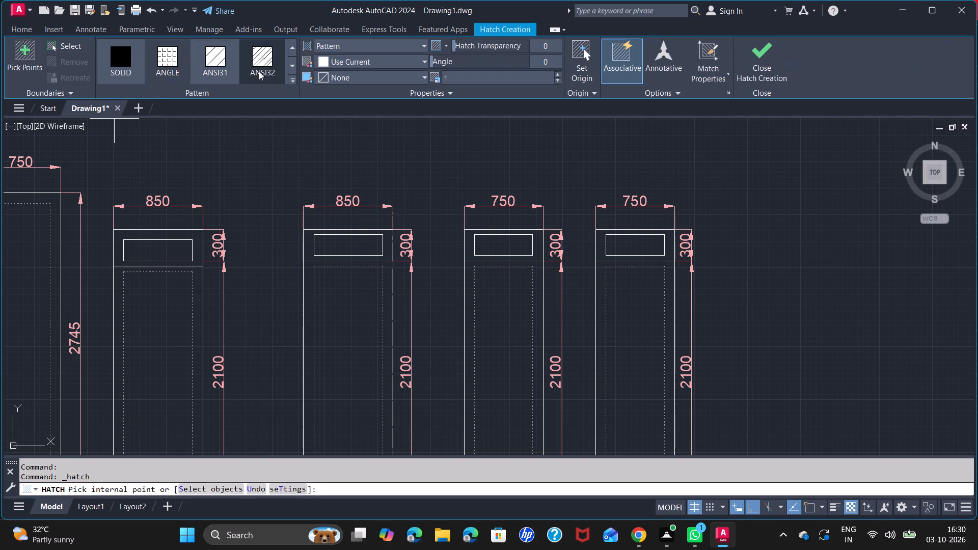
{"action": "left_click", "coordinate": [290, 78]}
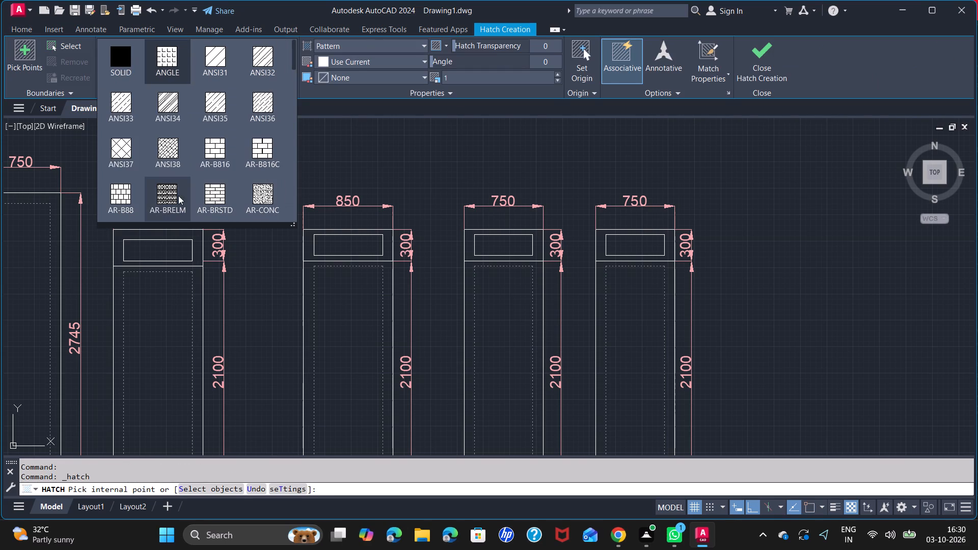
{"action": "left_click", "coordinate": [170, 149]}
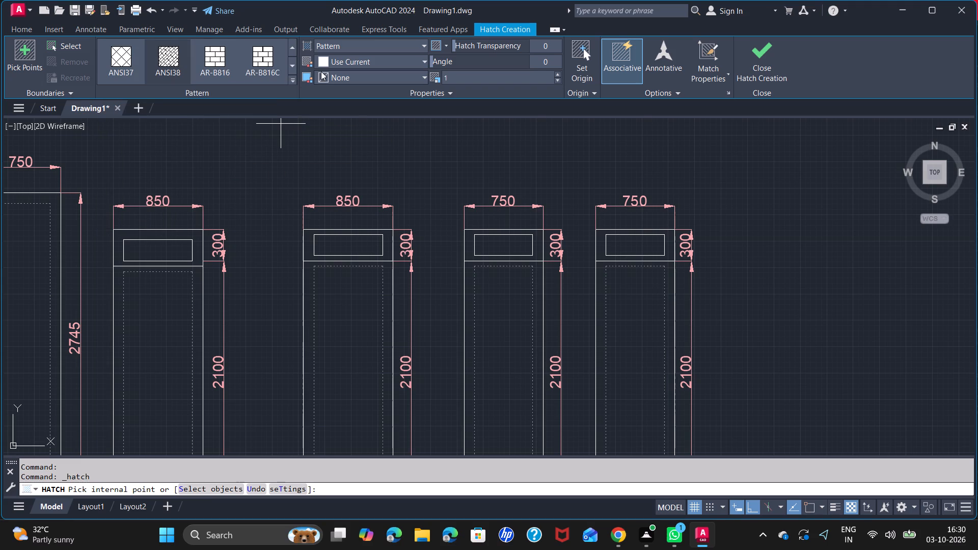
{"action": "left_click", "coordinate": [326, 61]}
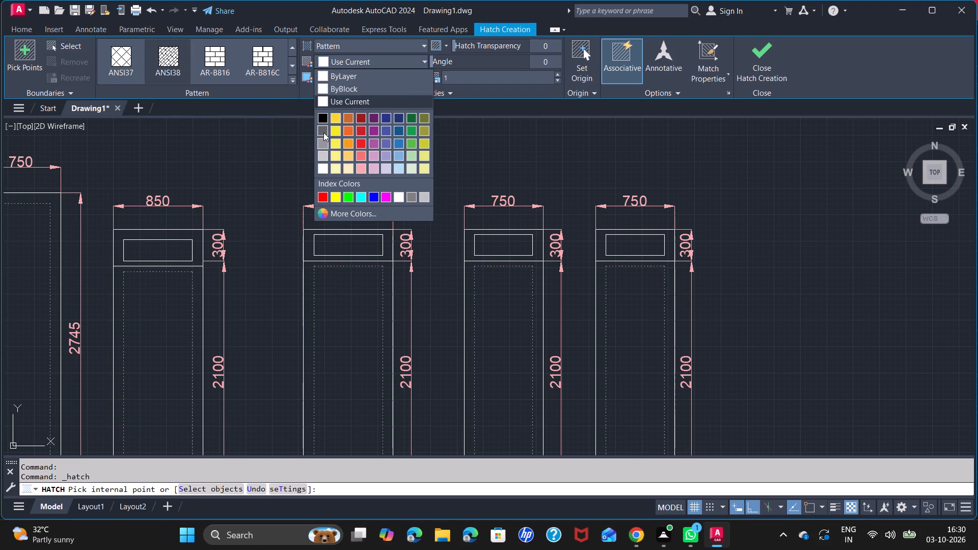
{"action": "left_click", "coordinate": [325, 140]}
{"action": "left_click", "coordinate": [166, 246]}
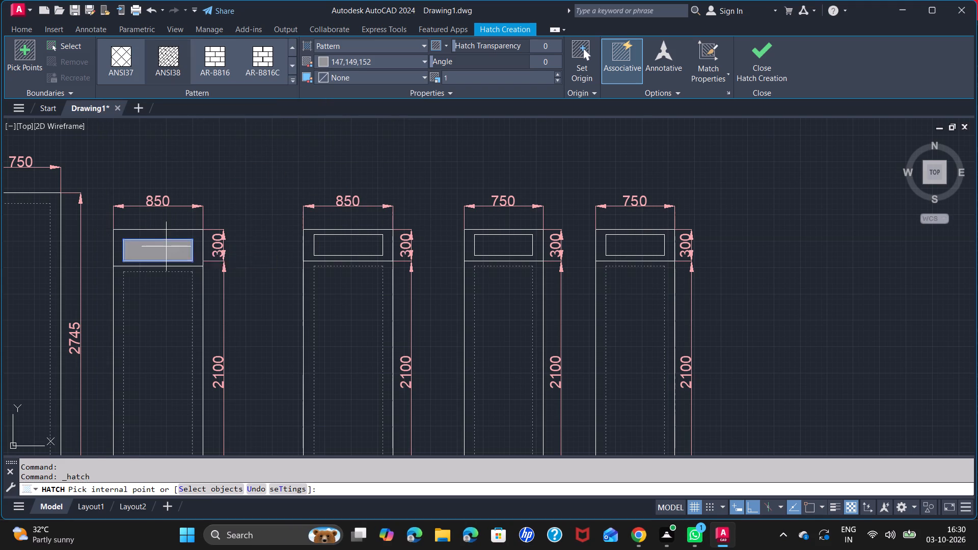
{"action": "left_click", "coordinate": [326, 248]}
{"action": "left_click", "coordinate": [479, 249]}
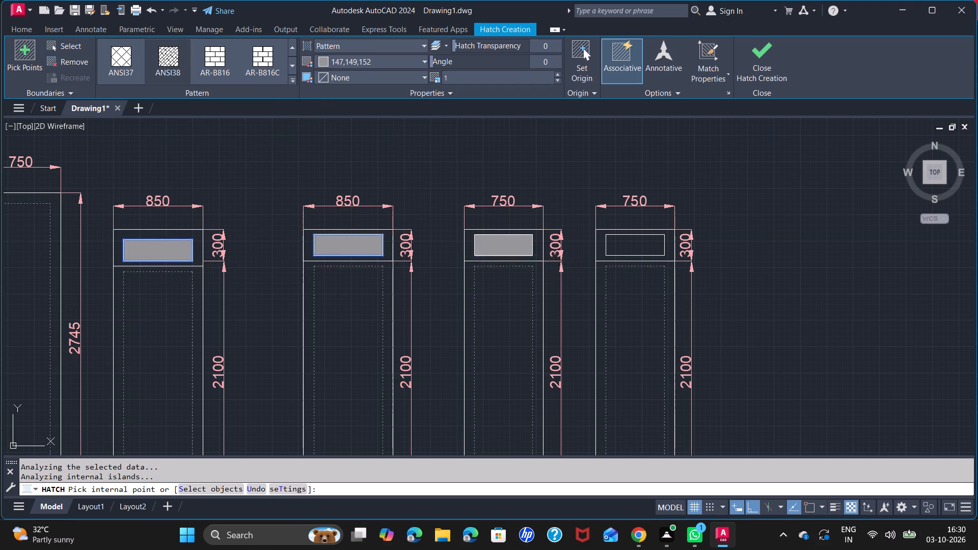
{"action": "left_click", "coordinate": [643, 251]}
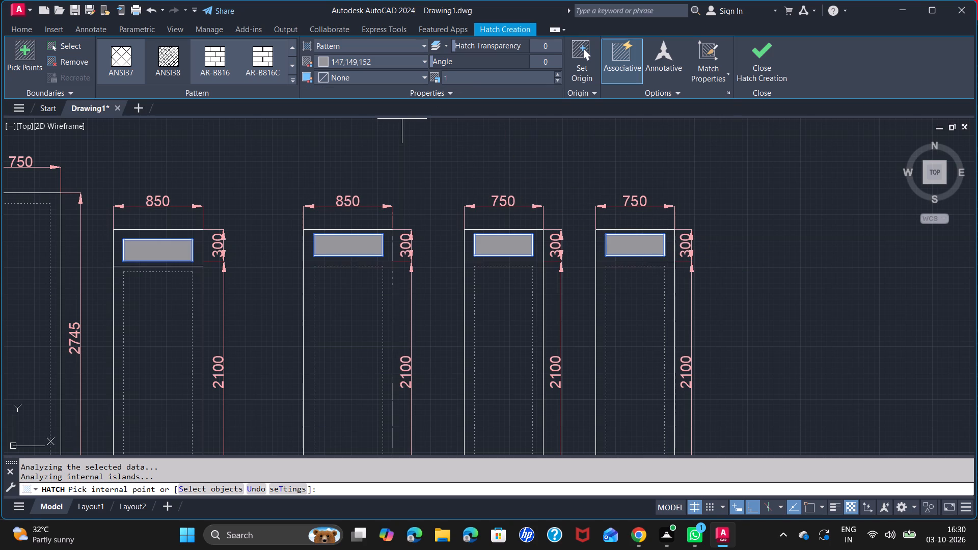
Set the ventilator hatch scale to 10 and finish the hatch.
{"action": "left_click", "coordinate": [515, 79]}
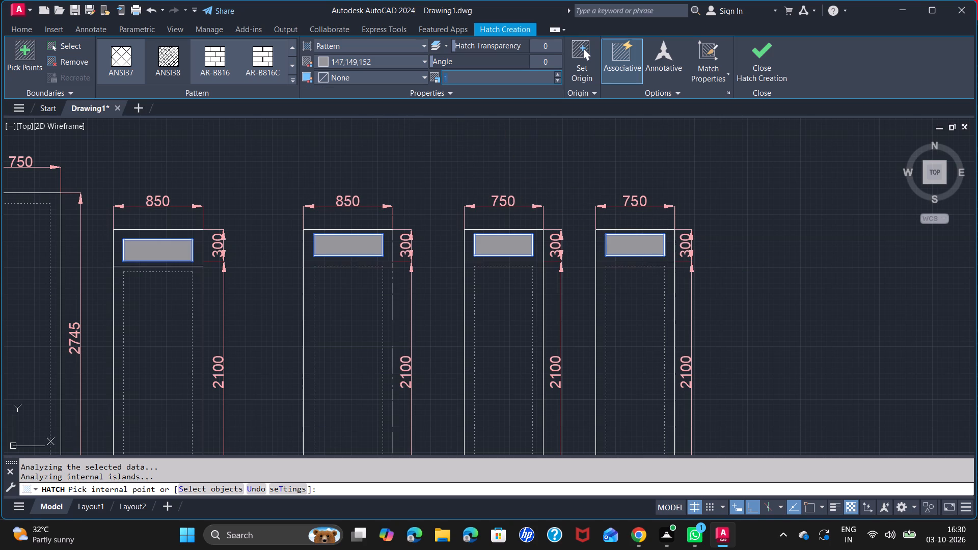
{"action": "type", "text": "10"}
{"action": "key", "text": "Return"}
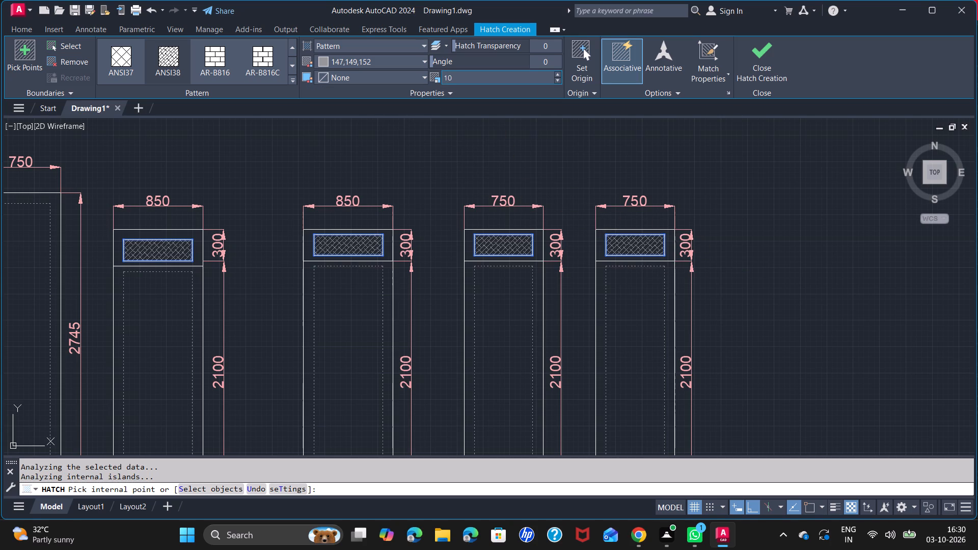
{"action": "key", "text": "Escape"}
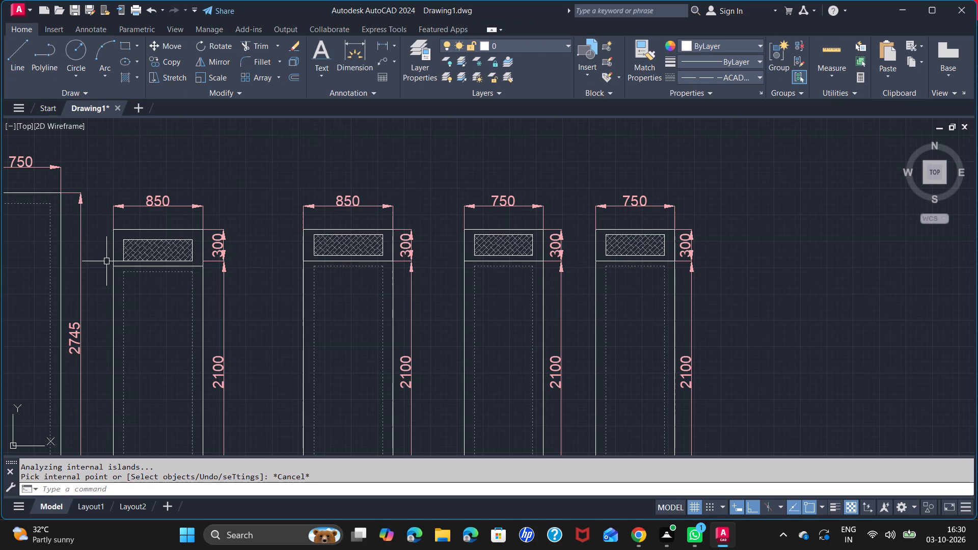
Look over the door row of the schedule, from the main door to the hatched ventilators of the D3/V and D4/V doors.
{"action": "scroll", "coordinate": [106, 261], "scroll_direction": "down", "scroll_amount": 3}
{"action": "middle_click_drag", "start_coordinate": [155, 276], "coordinate": [655, 370]}
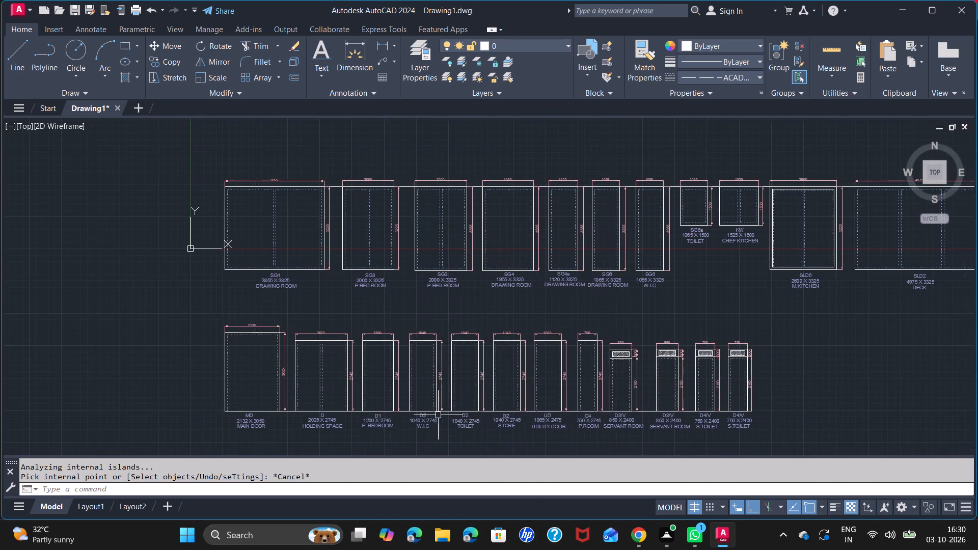
{"action": "scroll", "coordinate": [435, 413], "scroll_direction": "up", "scroll_amount": 2}
{"action": "middle_click_drag", "start_coordinate": [445, 396], "coordinate": [416, 349]}
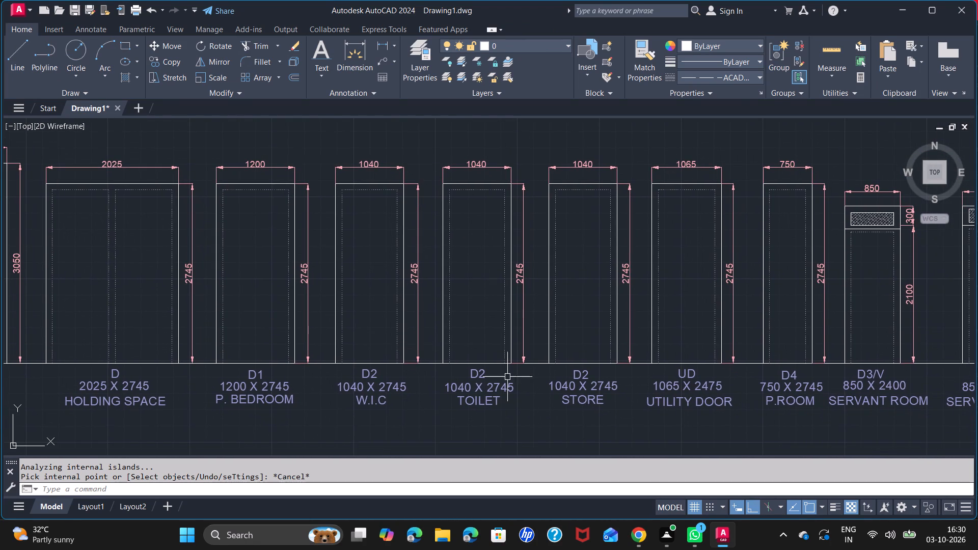
{"action": "middle_click_drag", "start_coordinate": [755, 311], "coordinate": [526, 277]}
{"action": "scroll", "coordinate": [755, 311], "scroll_direction": "up", "scroll_amount": 1}
{"action": "scroll", "coordinate": [526, 277], "scroll_direction": "down", "scroll_amount": 1}
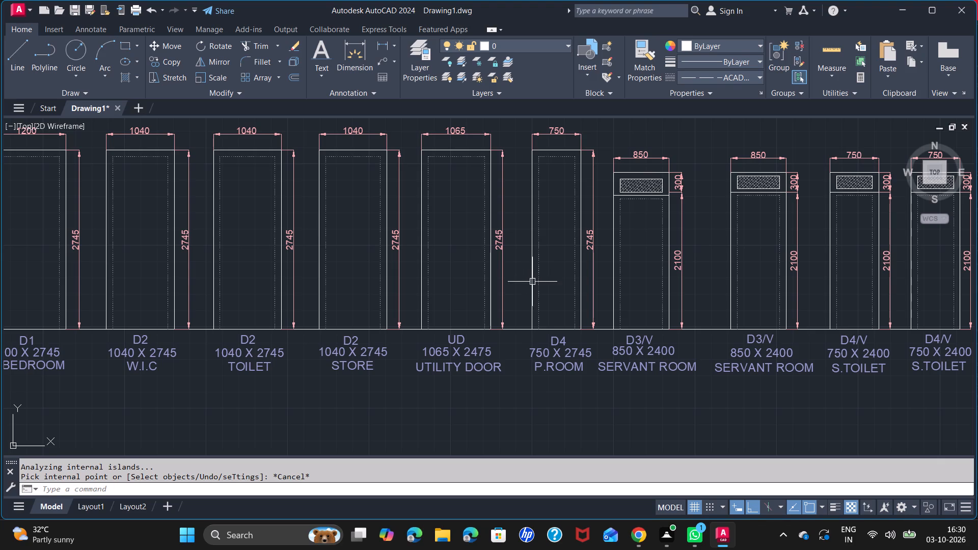
{"action": "scroll", "coordinate": [533, 303], "scroll_direction": "down", "scroll_amount": 2}
{"action": "middle_click_drag", "start_coordinate": [648, 281], "coordinate": [629, 281]}
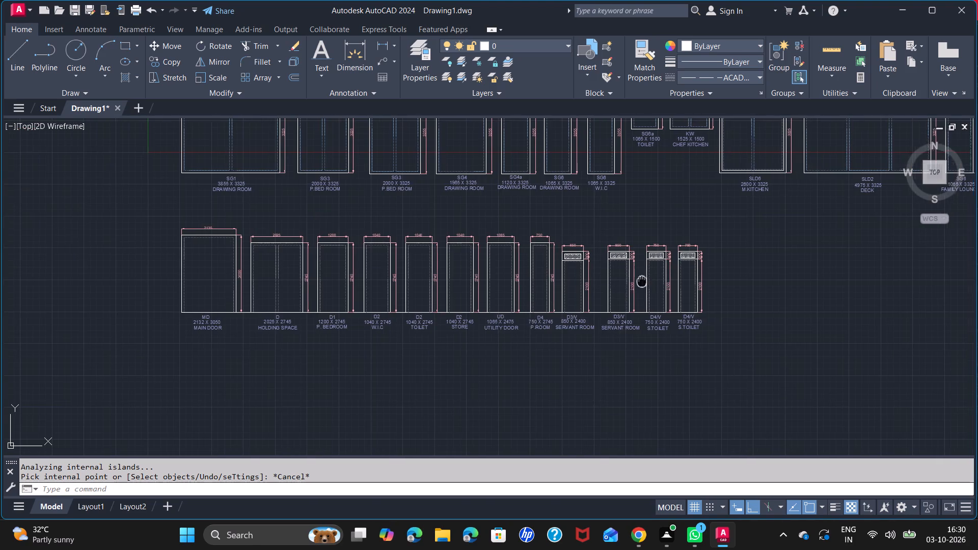
{"action": "middle_click_drag", "start_coordinate": [629, 281], "coordinate": [524, 270]}
{"action": "scroll", "coordinate": [583, 275], "scroll_direction": "up", "scroll_amount": 4}
{"action": "middle_click_drag", "start_coordinate": [584, 275], "coordinate": [566, 344]}
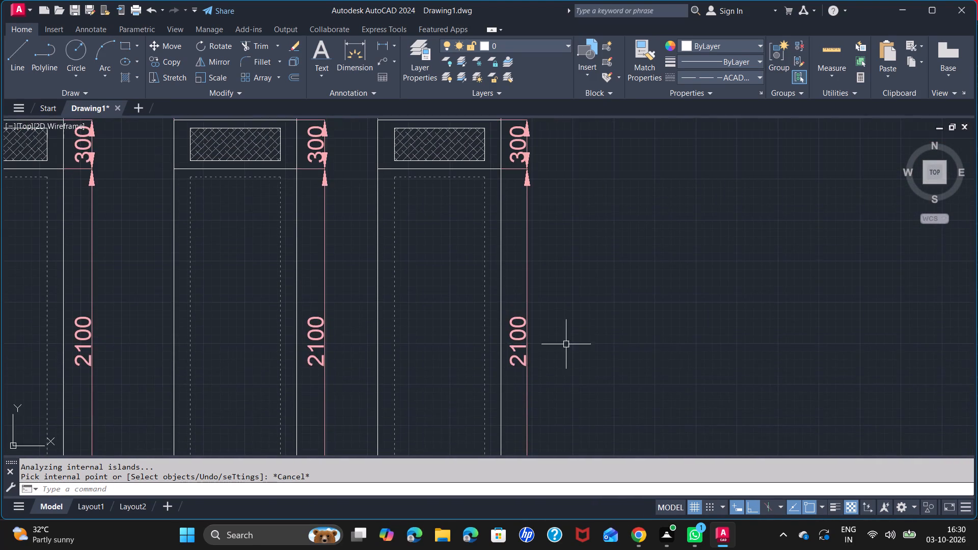
{"action": "scroll", "coordinate": [563, 339], "scroll_direction": "down", "scroll_amount": 1}
{"action": "middle_click_drag", "start_coordinate": [567, 328], "coordinate": [558, 305]}
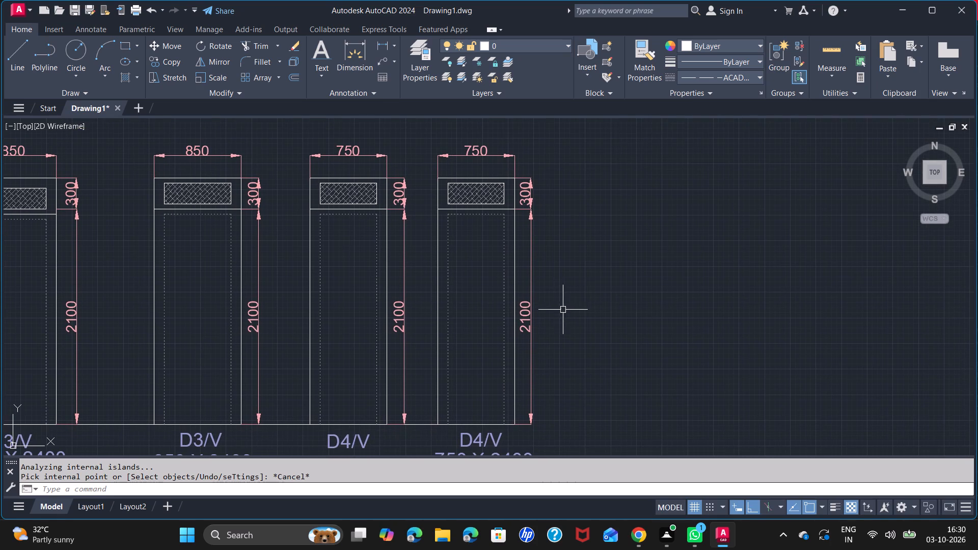
With Ortho off, draw the V-shaped swing line in the last D4/V S.TOILET door: inner top-left corner, right dashed line's midpoint, bottom-left corner.
{"action": "key", "text": "l"}
{"action": "left_click", "coordinate": [751, 510]}
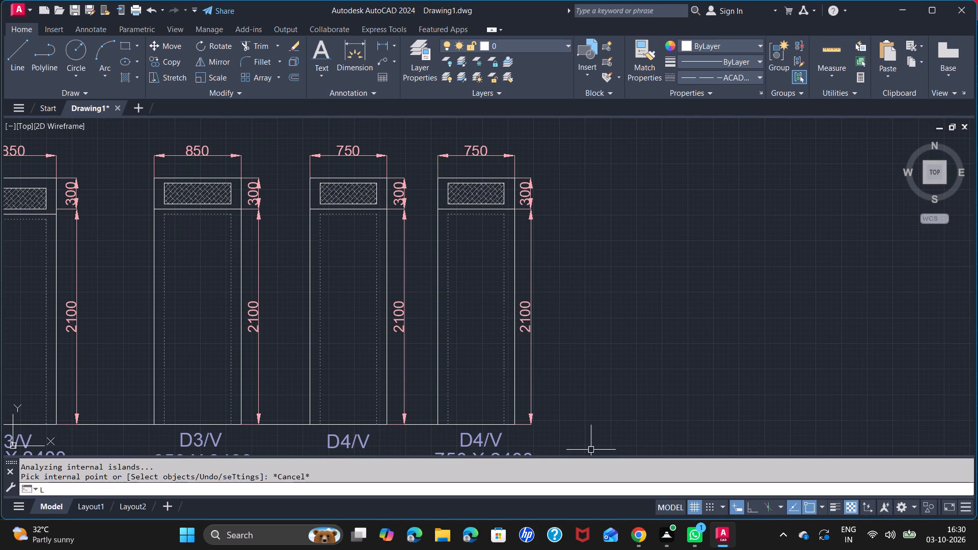
{"action": "key", "text": "l"}
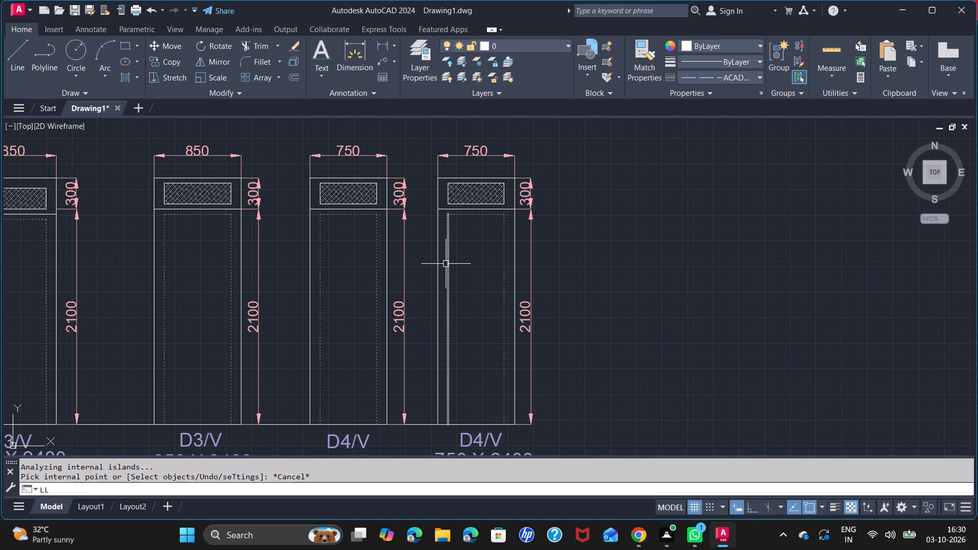
{"action": "key", "text": "Escape"}
{"action": "key", "text": "Escape"}
{"action": "key", "text": "Escape"}
{"action": "key", "text": "Escape"}
{"action": "key", "text": "l"}
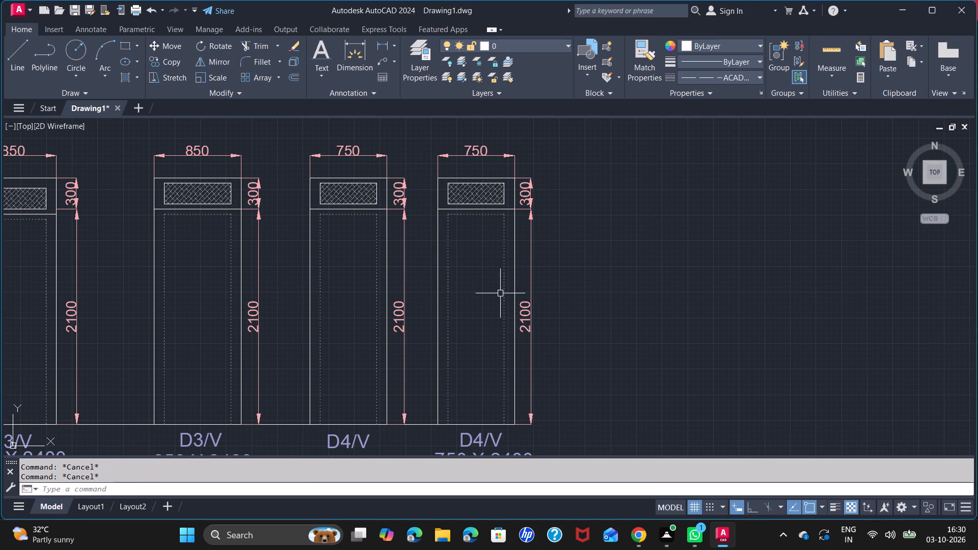
{"action": "key", "text": "Return"}
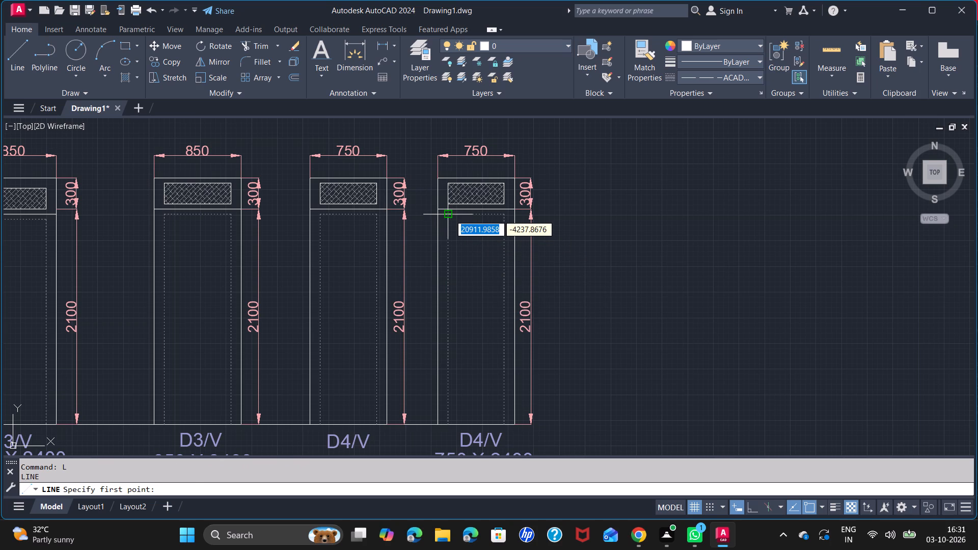
{"action": "left_click", "coordinate": [450, 215]}
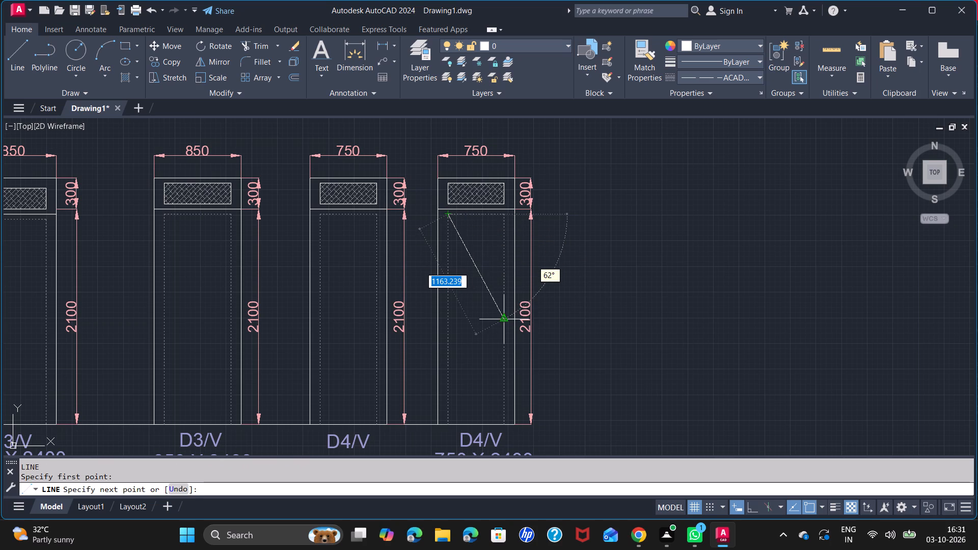
{"action": "left_click", "coordinate": [506, 317]}
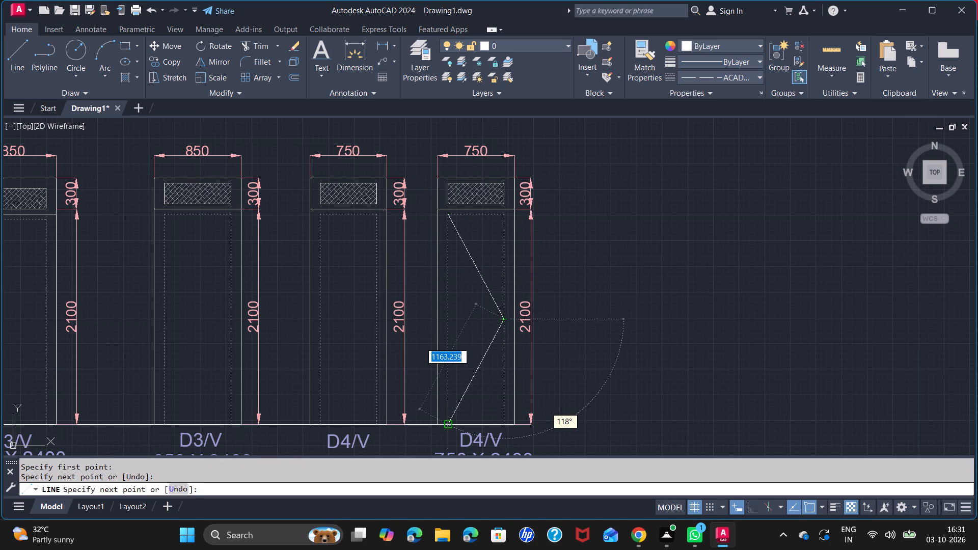
{"action": "left_click", "coordinate": [446, 424]}
{"action": "key", "text": "space"}
Draw the swing lines in the other D4/V S.TOILET door from the inner top-left corner via the right dashed line's midpoint to the bottom-left corner.
{"action": "key", "text": "space"}
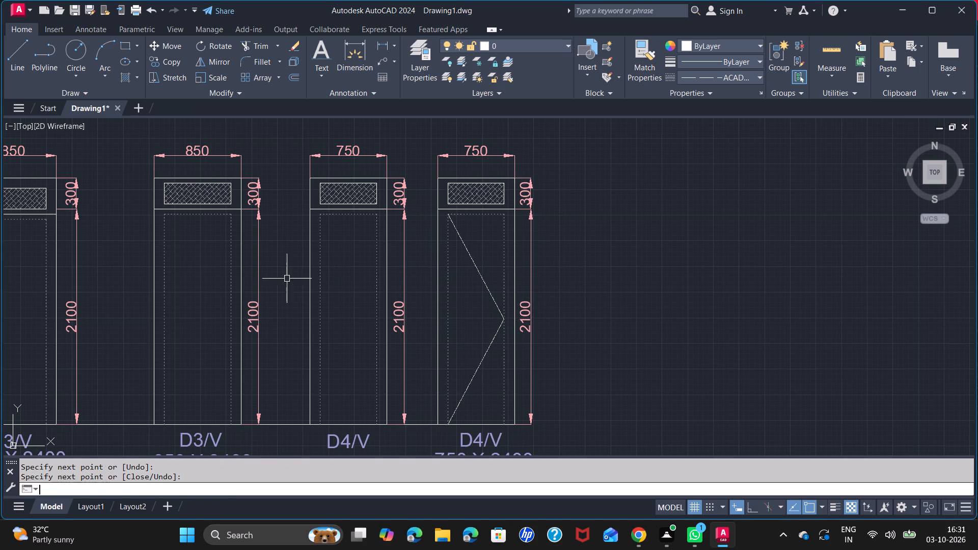
{"action": "scroll", "coordinate": [318, 223], "scroll_direction": "up", "scroll_amount": 1}
{"action": "middle_click_drag", "start_coordinate": [378, 260], "coordinate": [346, 175]}
{"action": "scroll", "coordinate": [537, 351], "scroll_direction": "up", "scroll_amount": 4}
{"action": "scroll", "coordinate": [537, 351], "scroll_direction": "down", "scroll_amount": 5}
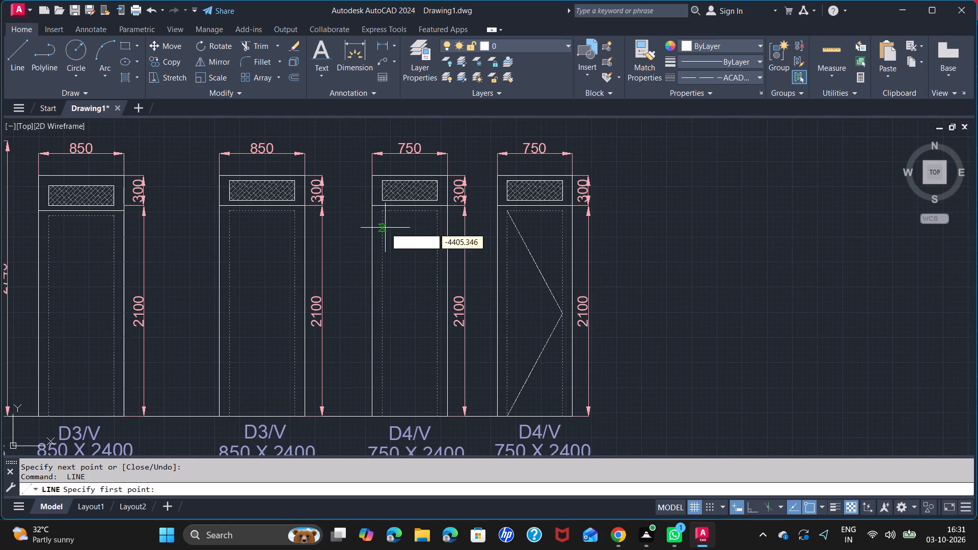
{"action": "scroll", "coordinate": [385, 228], "scroll_direction": "up", "scroll_amount": 3}
{"action": "left_click", "coordinate": [366, 160]}
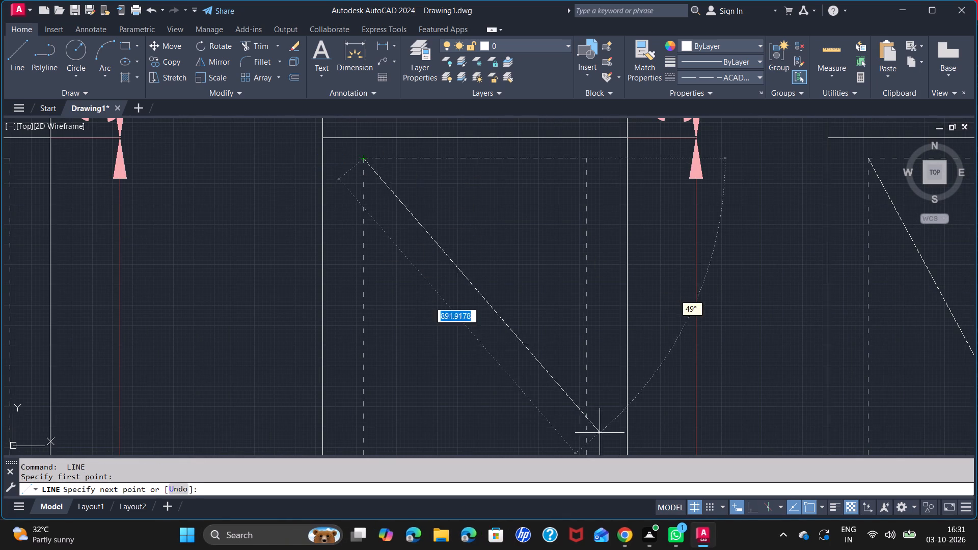
{"action": "scroll", "coordinate": [600, 433], "scroll_direction": "down", "scroll_amount": 3}
{"action": "middle_click_drag", "start_coordinate": [588, 404], "coordinate": [578, 270]}
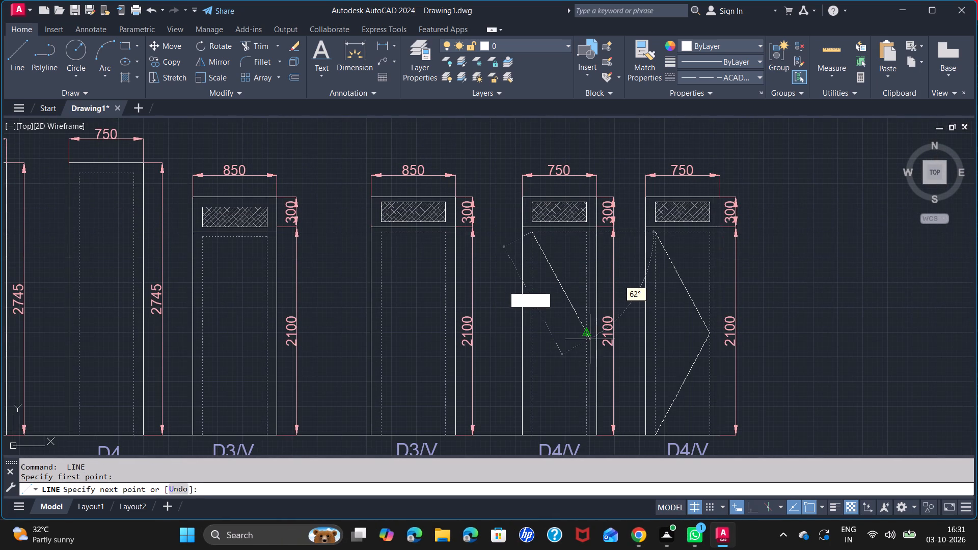
{"action": "left_click", "coordinate": [586, 335]}
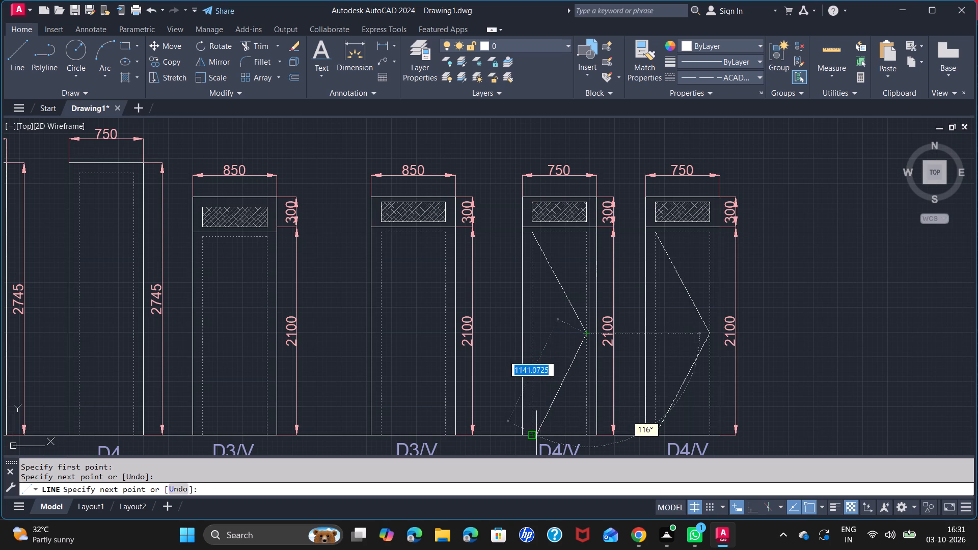
{"action": "left_click", "coordinate": [535, 435]}
{"action": "key", "text": "space"}
Draw the same V-shaped swing lines in the D3/V SERVANT ROOM door beside the D4/V doors, with the point at the right dashed line's midpoint.
{"action": "key", "text": "space"}
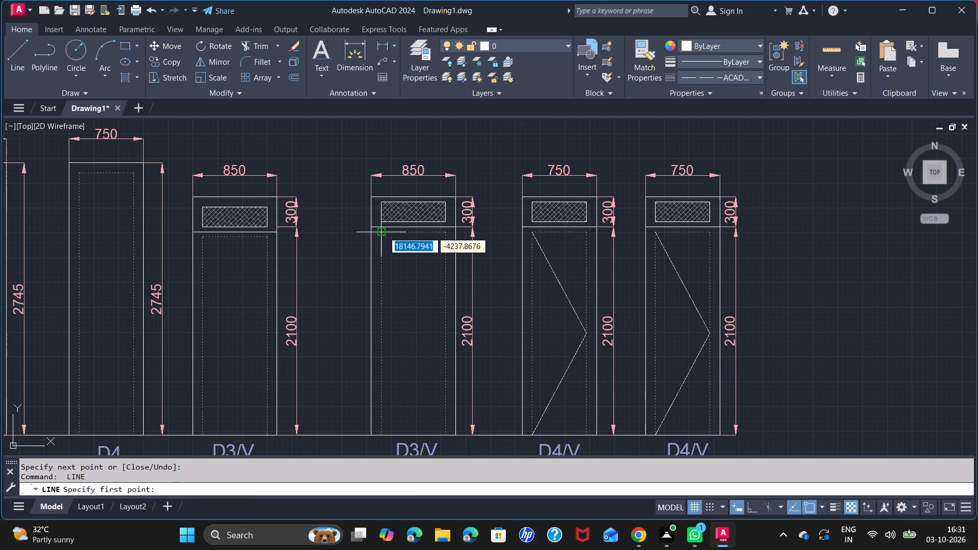
{"action": "left_click", "coordinate": [383, 231]}
{"action": "left_click", "coordinate": [447, 337]}
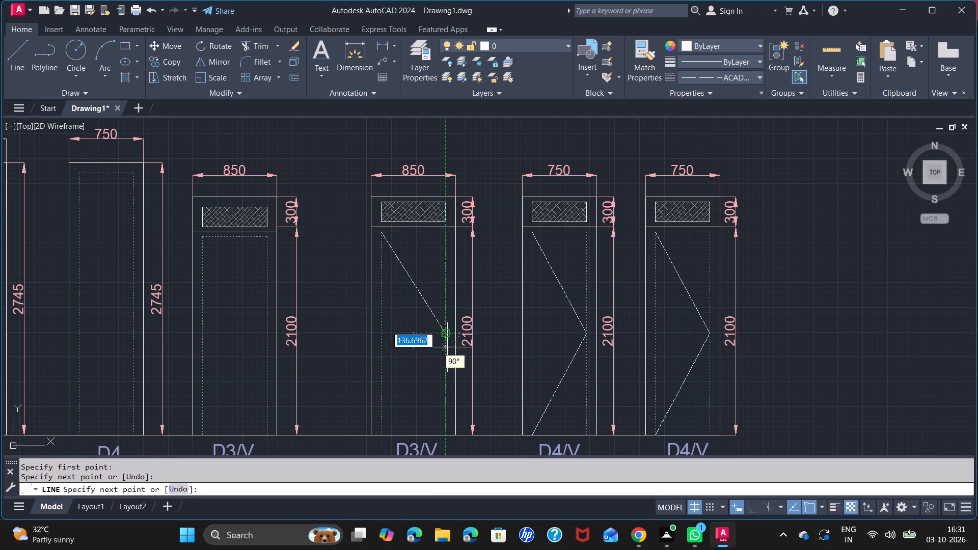
{"action": "left_click", "coordinate": [382, 435]}
{"action": "key", "text": "space"}
Draw the V-shaped swing lines in the D3/V SERVANT ROOM door beside D4, from the left inner corners to the right dashed line's midpoint.
{"action": "middle_click_drag", "start_coordinate": [339, 384], "coordinate": [641, 388]}
{"action": "key", "text": "space"}
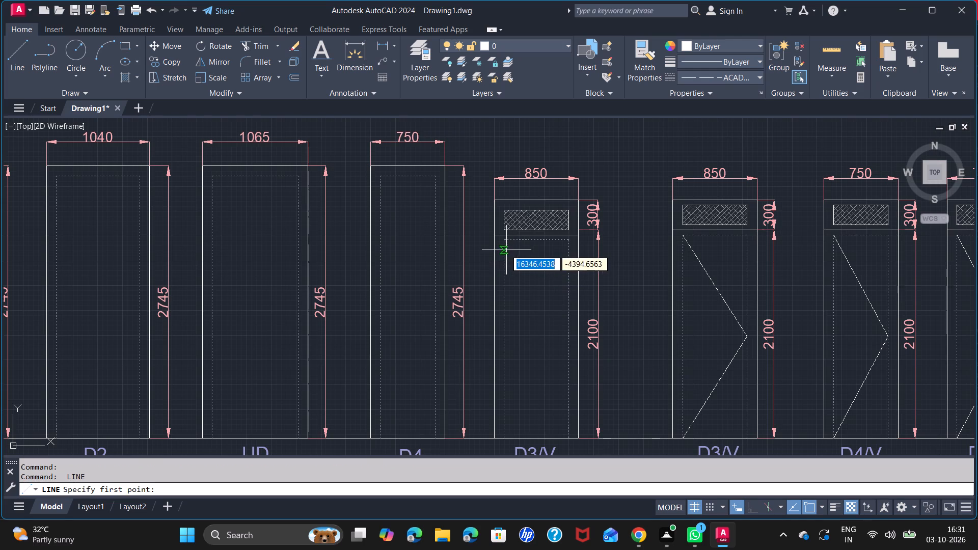
{"action": "left_click", "coordinate": [505, 238]}
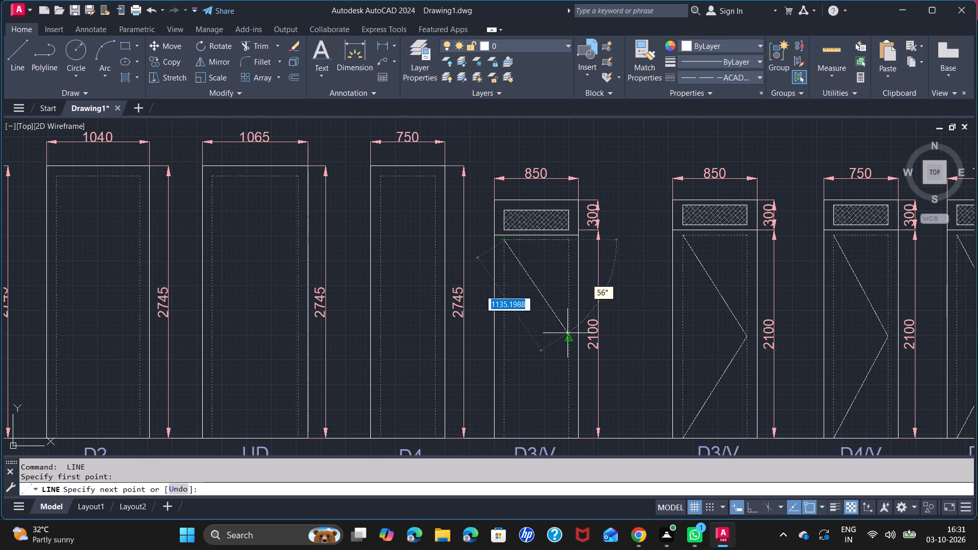
{"action": "left_click", "coordinate": [570, 341]}
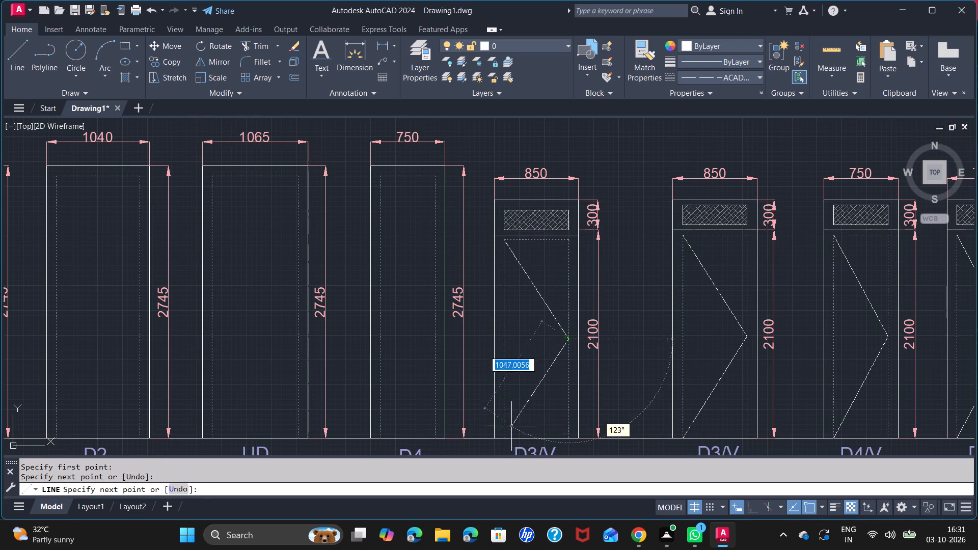
{"action": "left_click", "coordinate": [504, 440]}
{"action": "key", "text": "space"}
Draw the V-shaped swing lines in the D4 P.ROOM door, joining the left inner corners to the right dashed line's midpoint.
{"action": "middle_click_drag", "start_coordinate": [409, 351], "coordinate": [519, 380]}
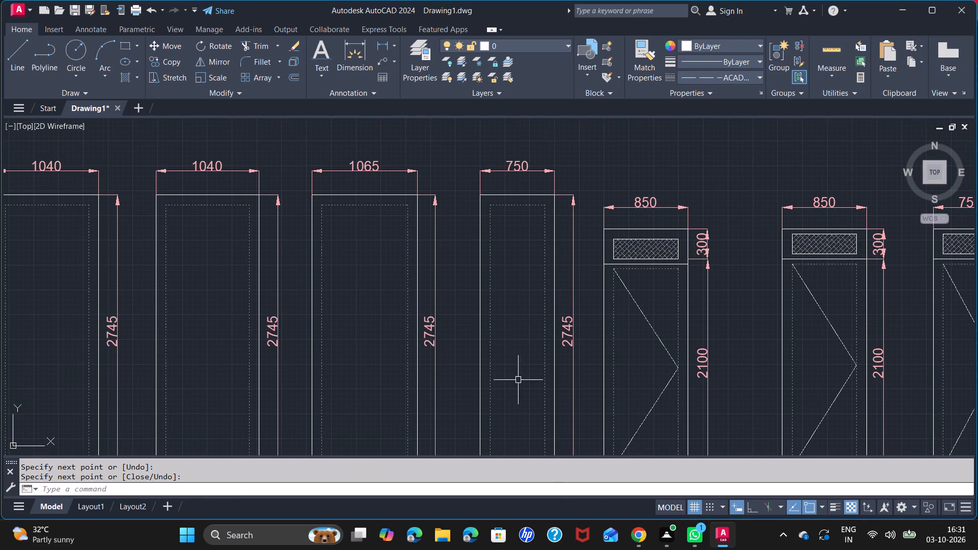
{"action": "middle_click_drag", "start_coordinate": [522, 345], "coordinate": [499, 287]}
{"action": "key", "text": "space"}
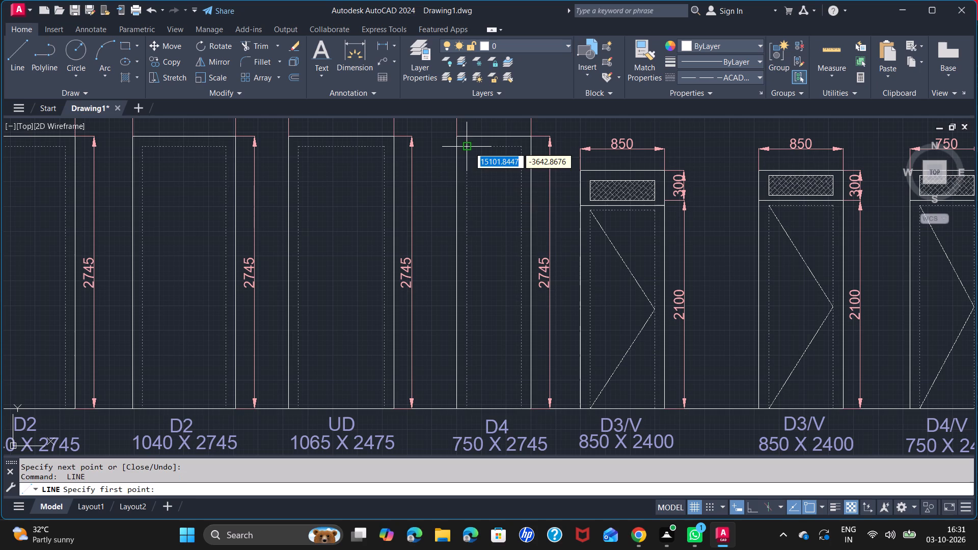
{"action": "left_click", "coordinate": [469, 147]}
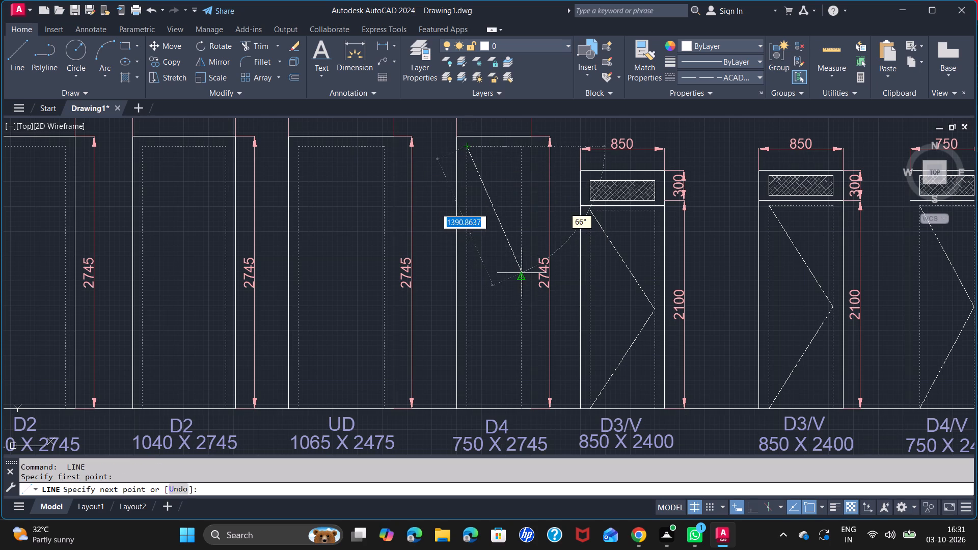
{"action": "left_click", "coordinate": [522, 280]}
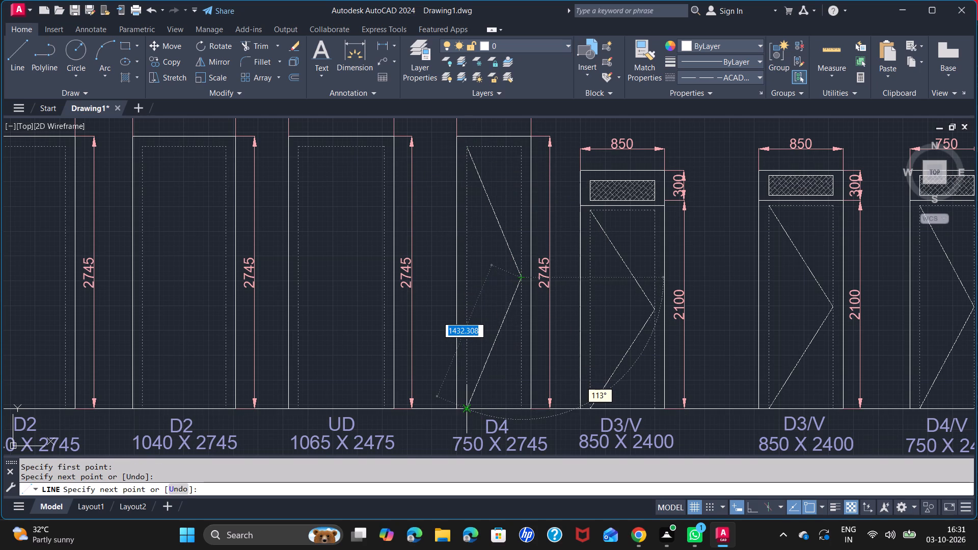
{"action": "left_click", "coordinate": [466, 408]}
{"action": "key", "text": "space"}
Draw the V-shaped swing lines in the UD UTILITY DOOR, joining the left inner corners to the right dashed line's midpoint.
{"action": "scroll", "coordinate": [402, 351], "scroll_direction": "down", "scroll_amount": 1}
{"action": "middle_click_drag", "start_coordinate": [402, 351], "coordinate": [532, 431]}
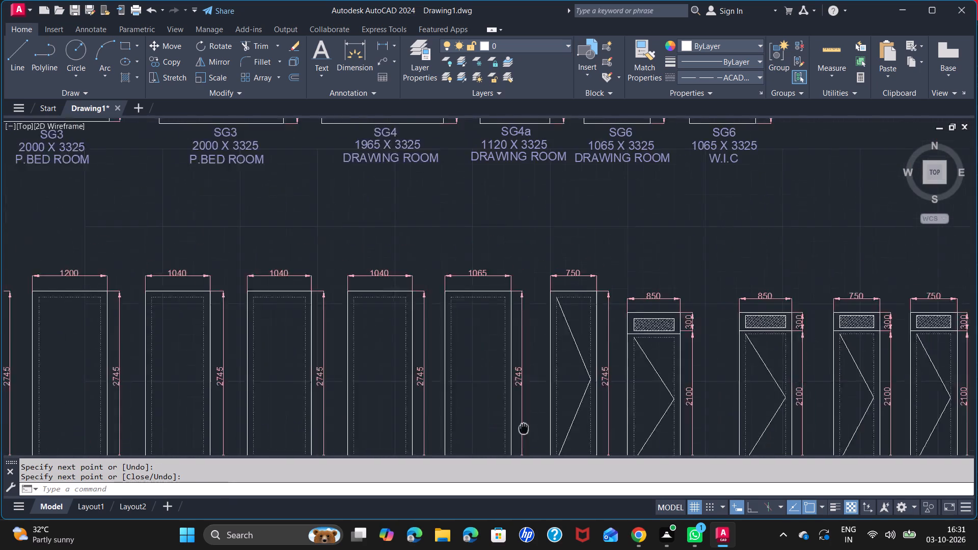
{"action": "middle_click_drag", "start_coordinate": [532, 431], "coordinate": [594, 364]}
{"action": "key", "text": "space"}
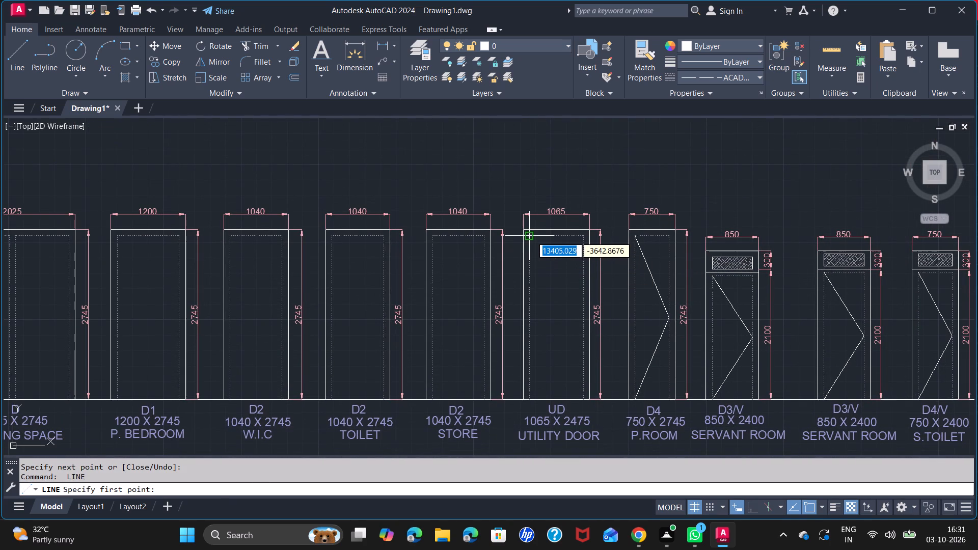
{"action": "left_click", "coordinate": [531, 236]}
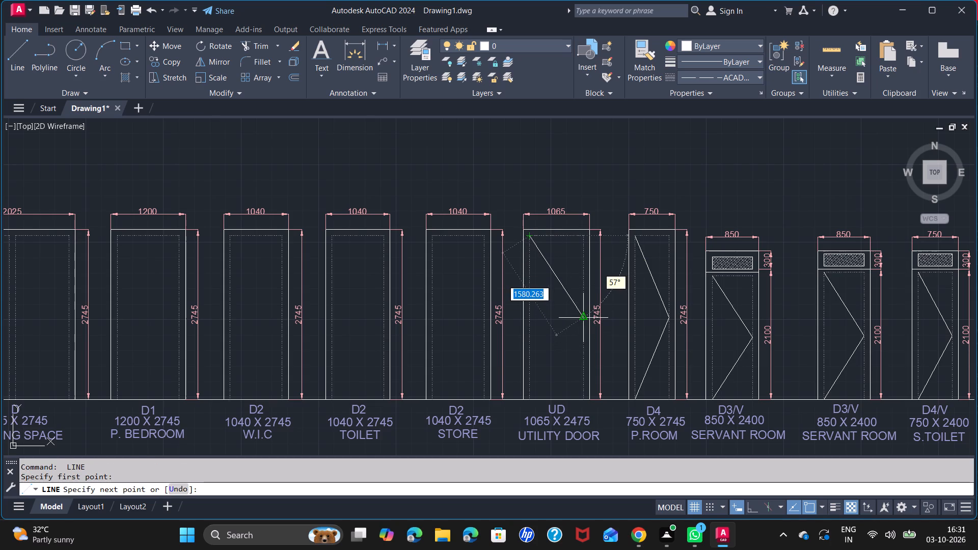
{"action": "left_click", "coordinate": [585, 319]}
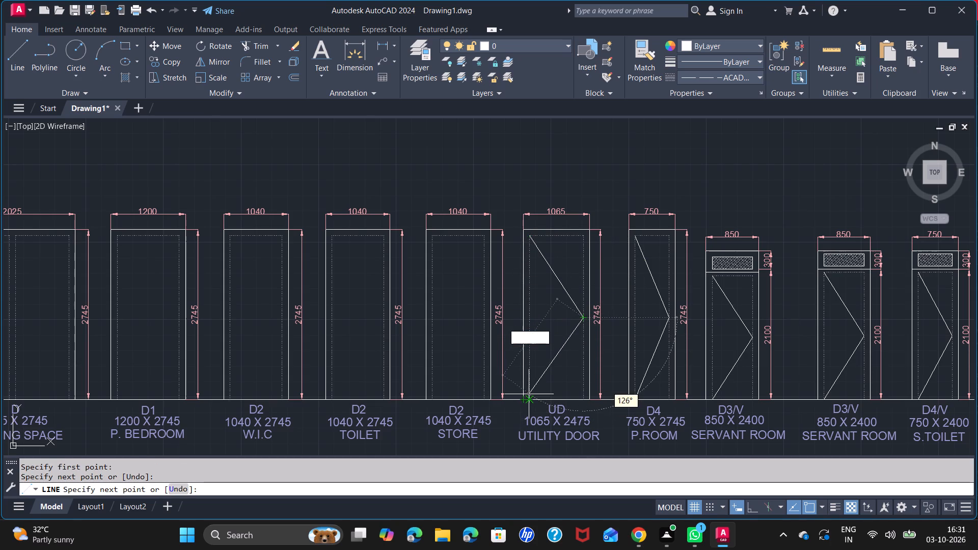
{"action": "left_click", "coordinate": [529, 398]}
{"action": "key", "text": "space"}
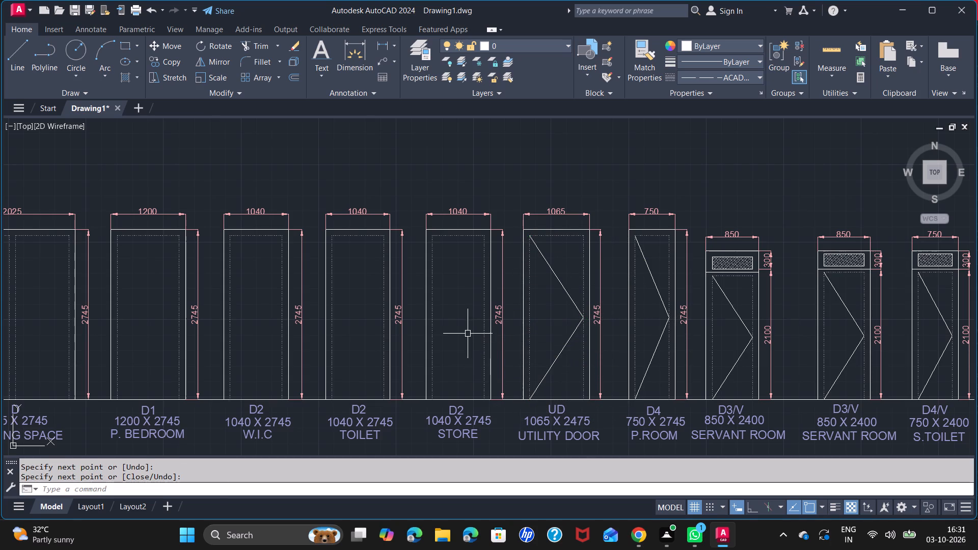
Draw the V-shaped swing lines in the D2 STORE door, joining the left inner corners to the right dashed line's midpoint.
{"action": "middle_click_drag", "start_coordinate": [457, 334], "coordinate": [559, 334]}
{"action": "key", "text": "space"}
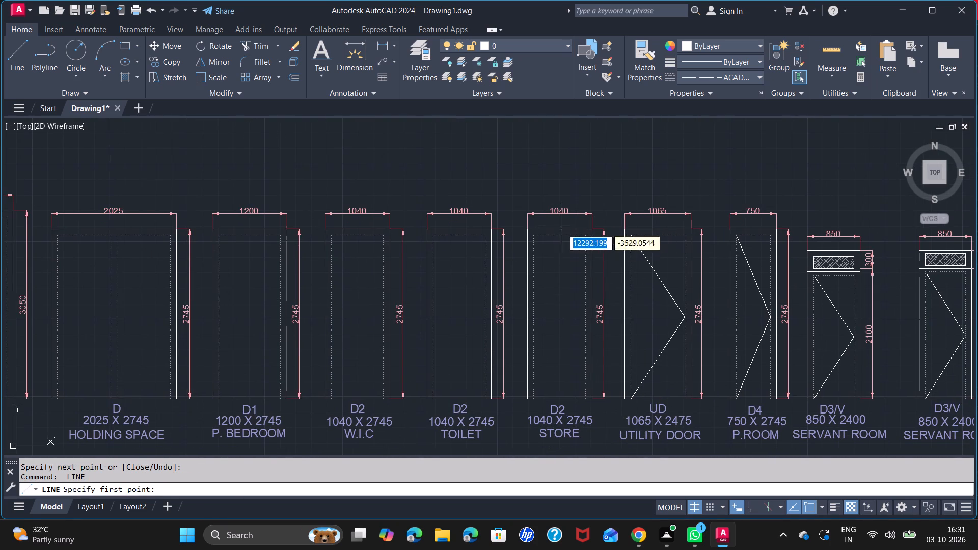
{"action": "left_click", "coordinate": [533, 237]}
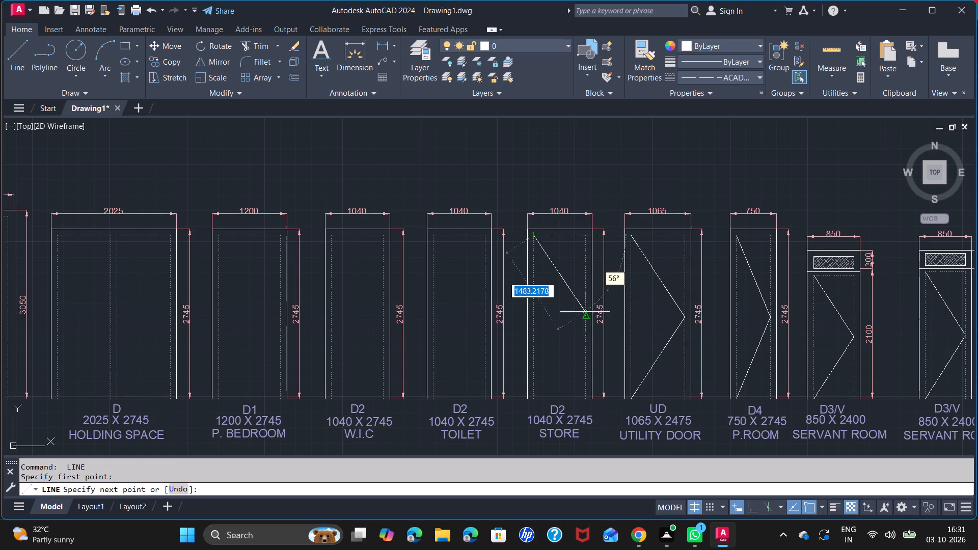
{"action": "left_click", "coordinate": [585, 319]}
{"action": "key", "text": "space"}
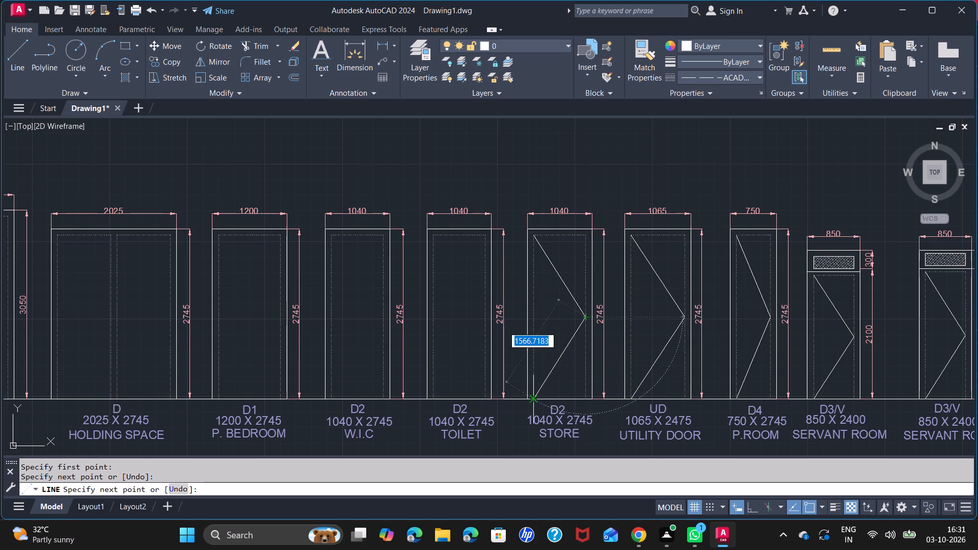
{"action": "key", "text": "space"}
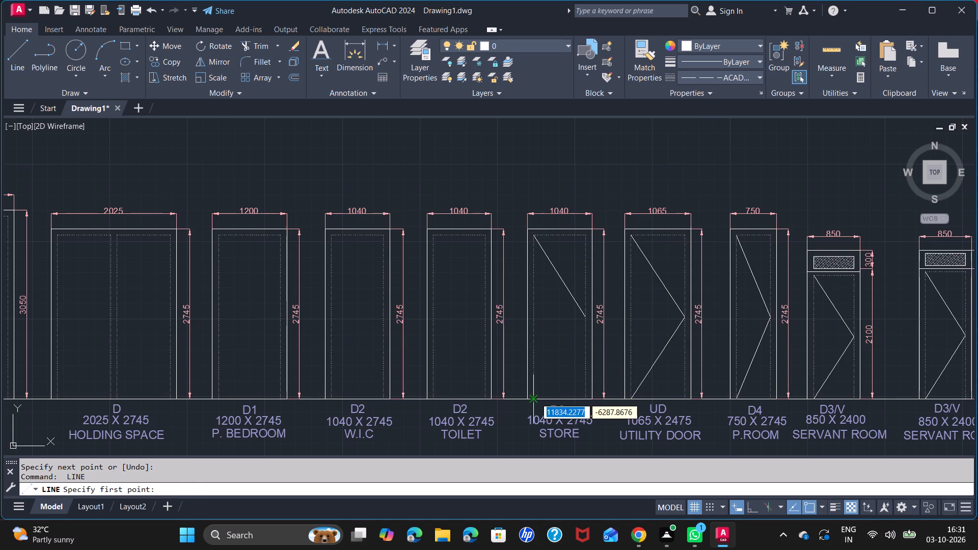
{"action": "left_click", "coordinate": [532, 399]}
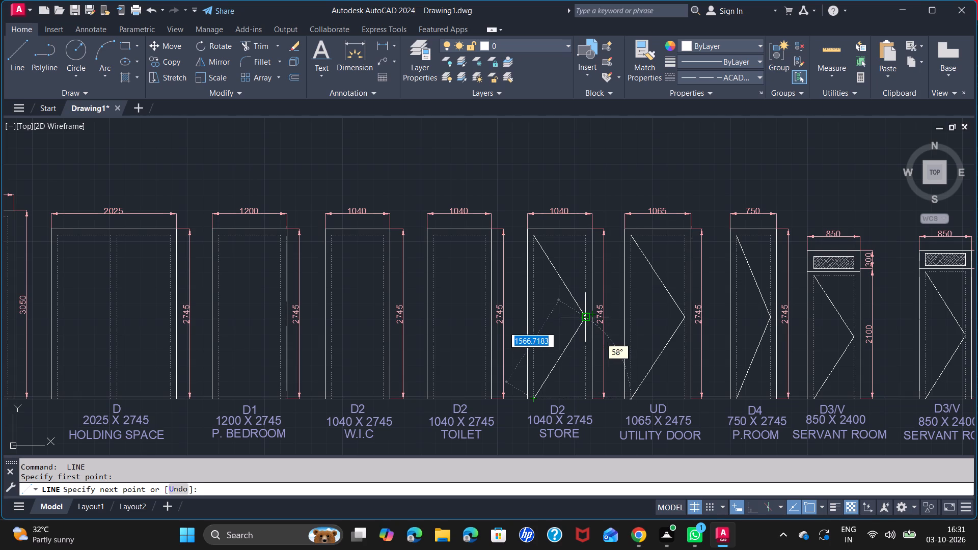
{"action": "left_click", "coordinate": [585, 318]}
{"action": "key", "text": "space"}
Draw the V-shaped swing lines in the D2 TOILET door, from the left inner corners to the right dashed line's midpoint.
{"action": "key", "text": "space"}
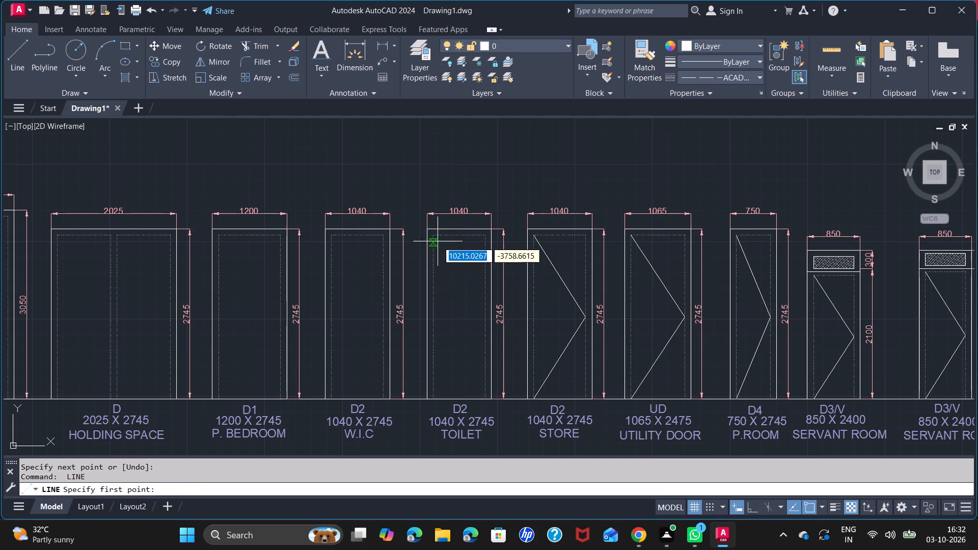
{"action": "left_click", "coordinate": [435, 238]}
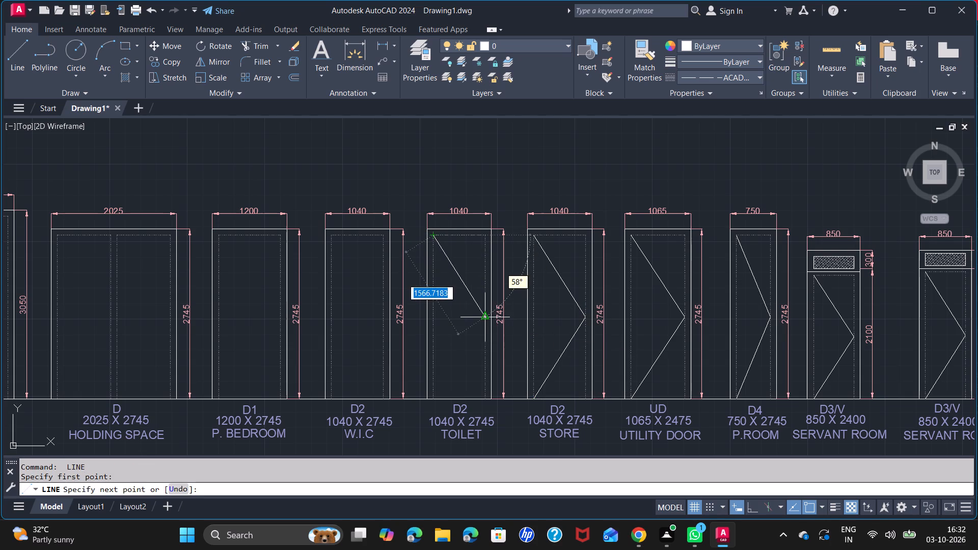
{"action": "left_click", "coordinate": [485, 317]}
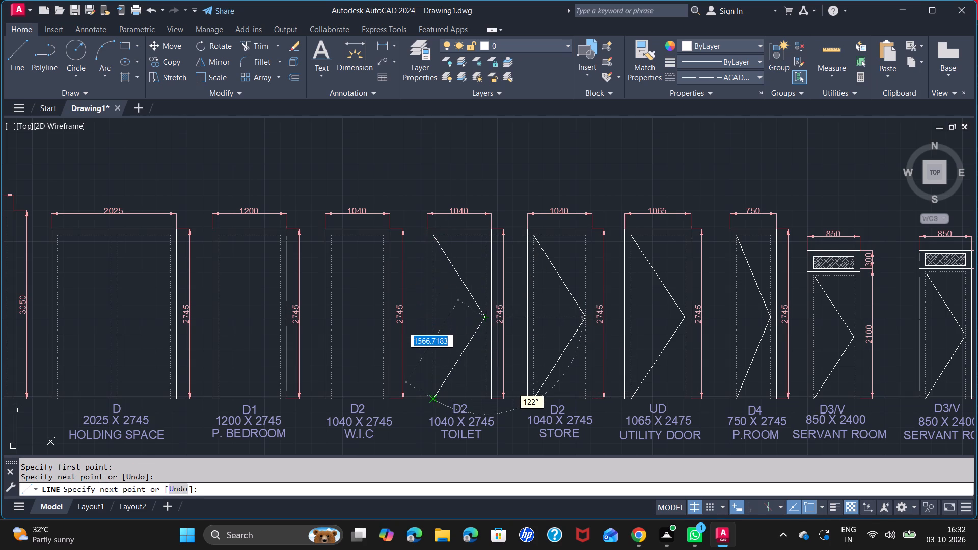
{"action": "left_click", "coordinate": [433, 398]}
{"action": "key", "text": "space"}
Draw the V-shaped swing lines in the D2 W.I.C door, from the left inner corners to the right dashed line's midpoint.
{"action": "key", "text": "space"}
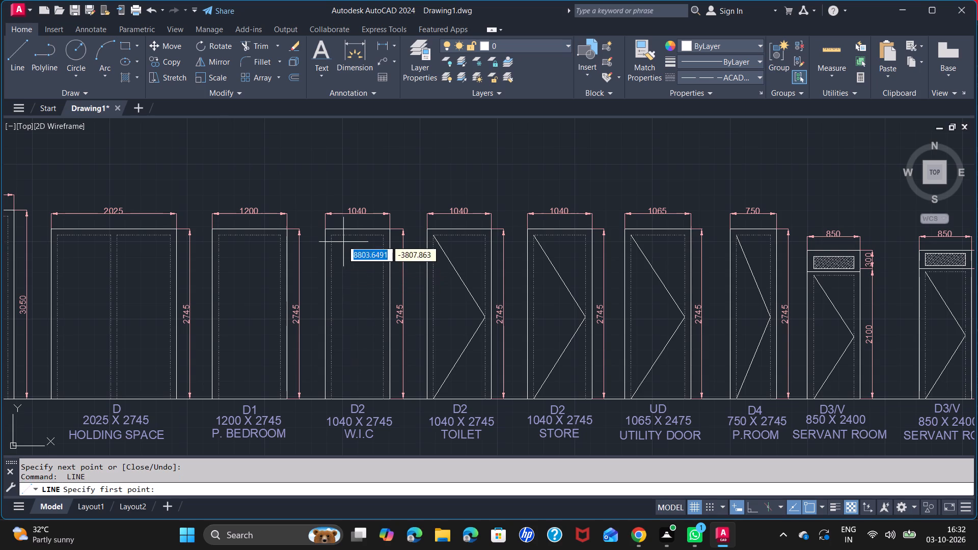
{"action": "left_click", "coordinate": [332, 237]}
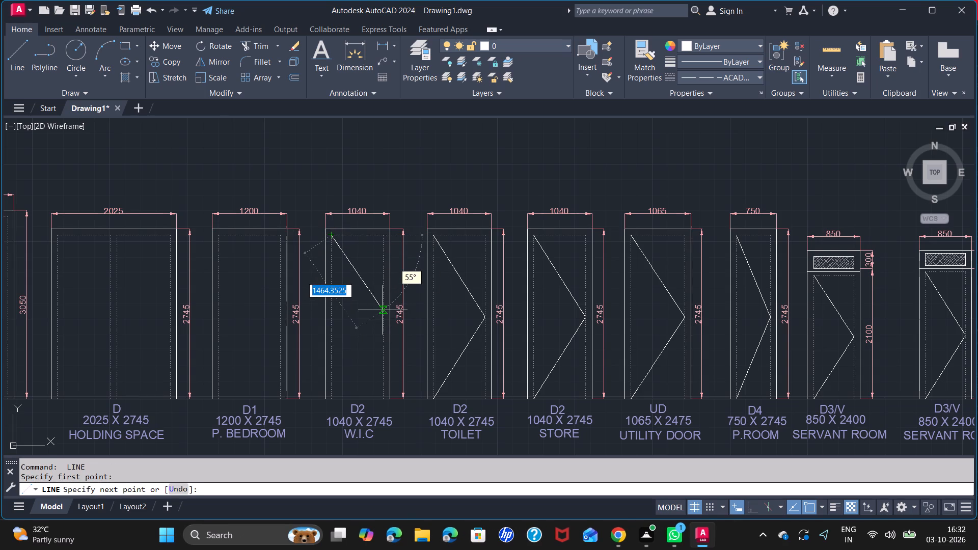
{"action": "left_click", "coordinate": [382, 317]}
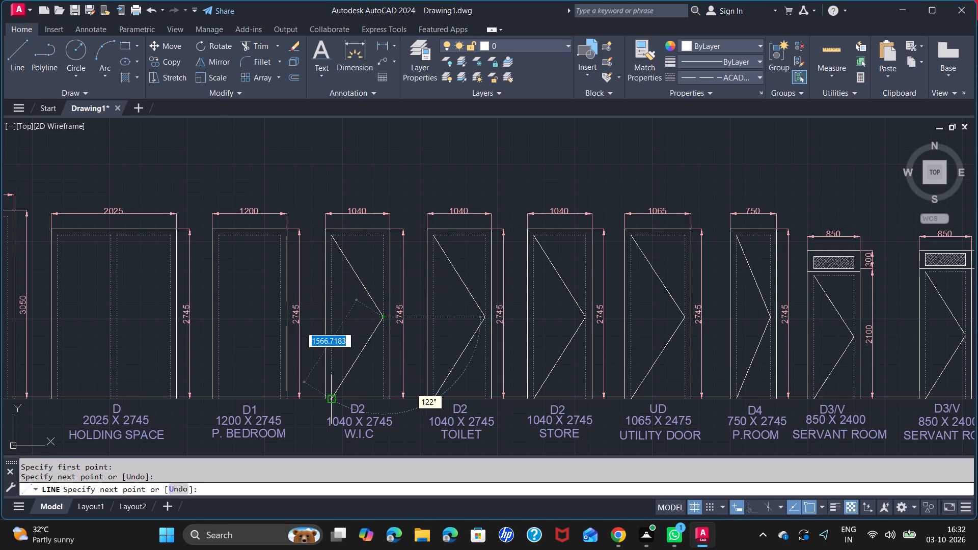
{"action": "left_click", "coordinate": [329, 401]}
{"action": "key", "text": "space"}
Draw the V-shaped swing lines in the D1 P. BEDROOM door, joining the left inner corners to the right dashed line's midpoint.
{"action": "scroll", "coordinate": [295, 349], "scroll_direction": "down", "scroll_amount": 2}
{"action": "middle_click_drag", "start_coordinate": [294, 348], "coordinate": [370, 359]}
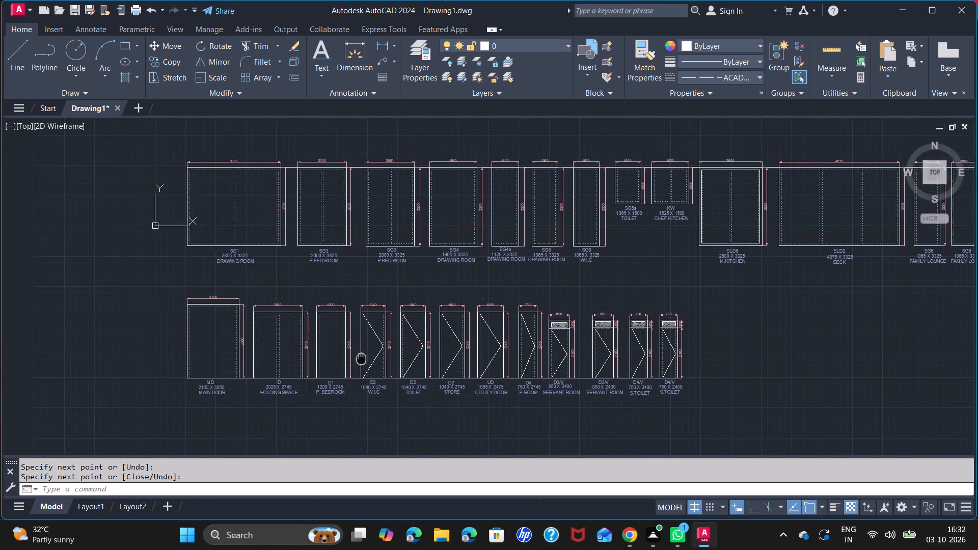
{"action": "middle_click_drag", "start_coordinate": [370, 359], "coordinate": [481, 359]}
{"action": "scroll", "coordinate": [456, 350], "scroll_direction": "up", "scroll_amount": 1}
{"action": "key", "text": "space"}
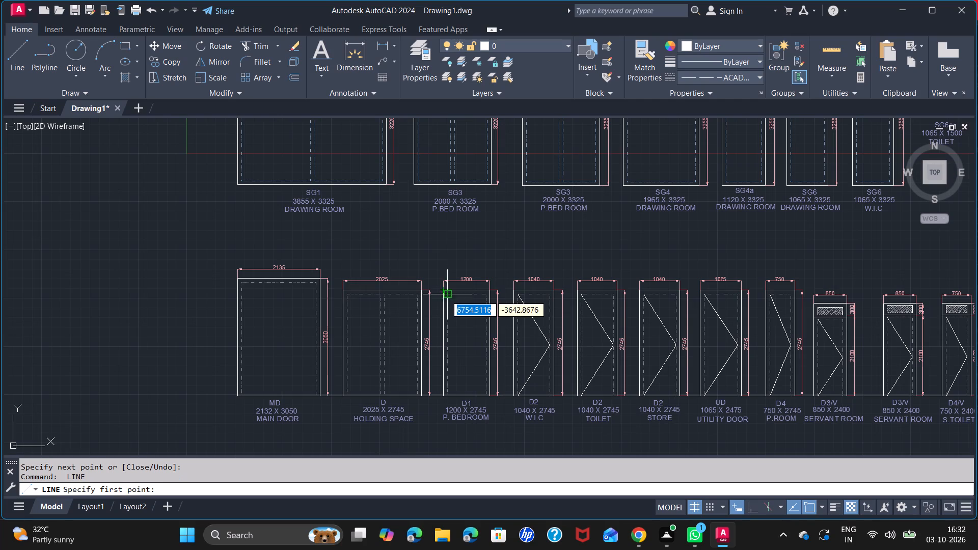
{"action": "scroll", "coordinate": [448, 297], "scroll_direction": "up", "scroll_amount": 1}
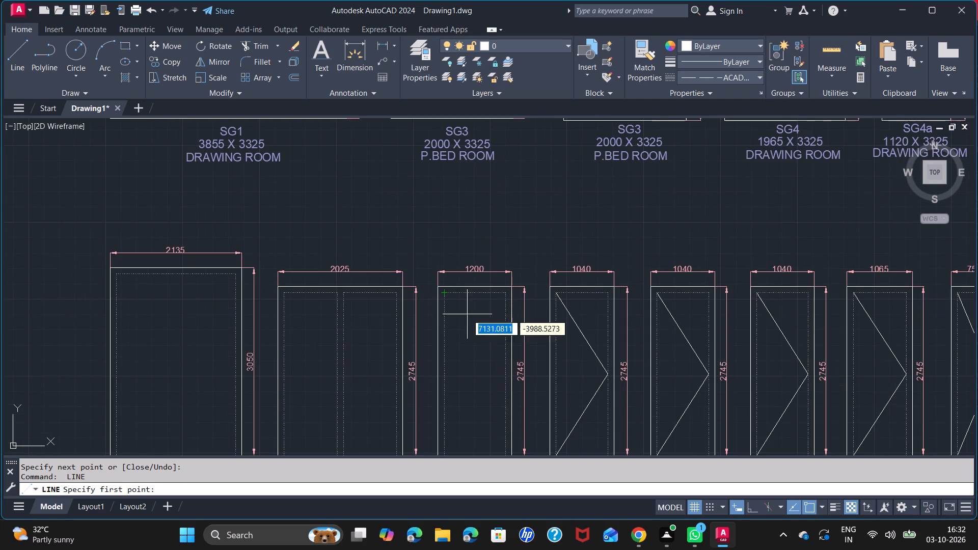
{"action": "middle_click_drag", "start_coordinate": [467, 314], "coordinate": [456, 273]}
{"action": "left_click", "coordinate": [433, 254]}
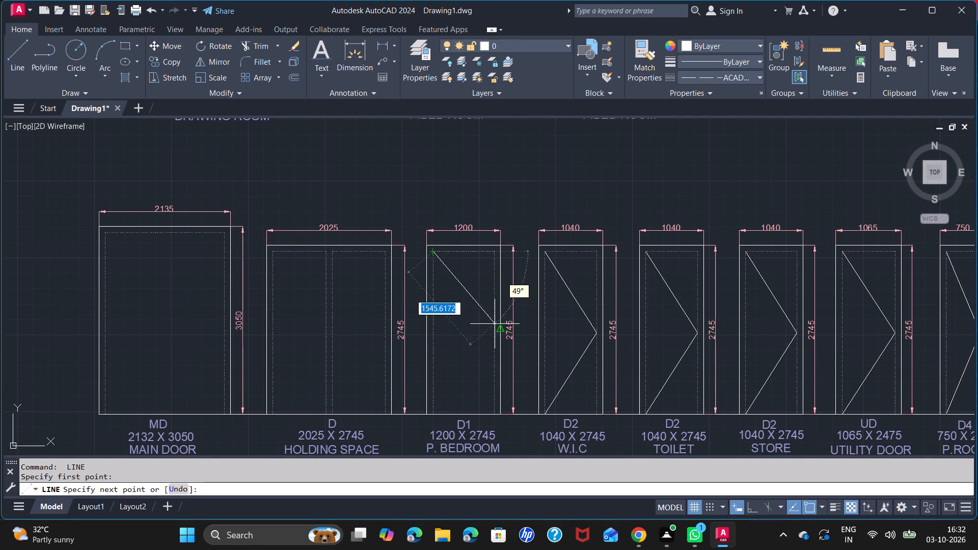
{"action": "left_click", "coordinate": [495, 336]}
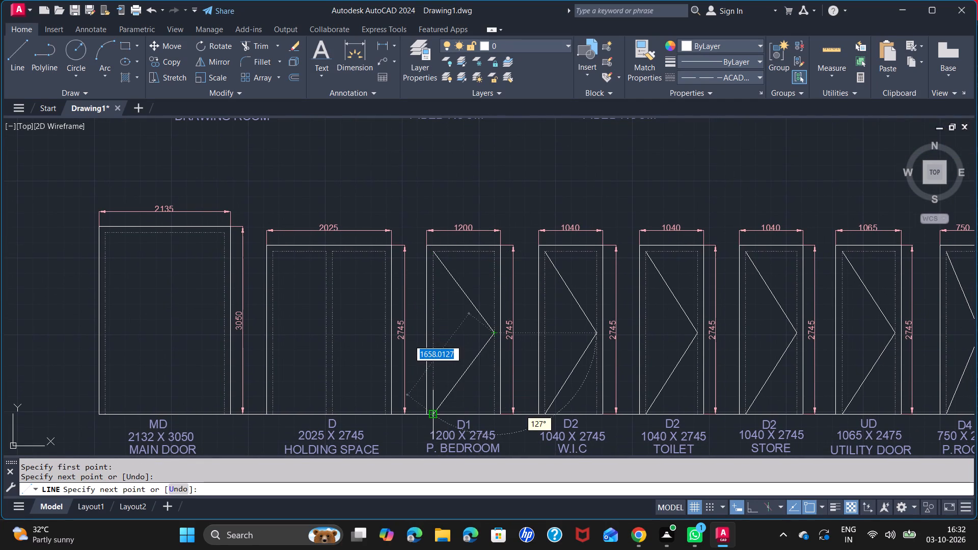
{"action": "left_click", "coordinate": [434, 417]}
{"action": "key", "text": "space"}
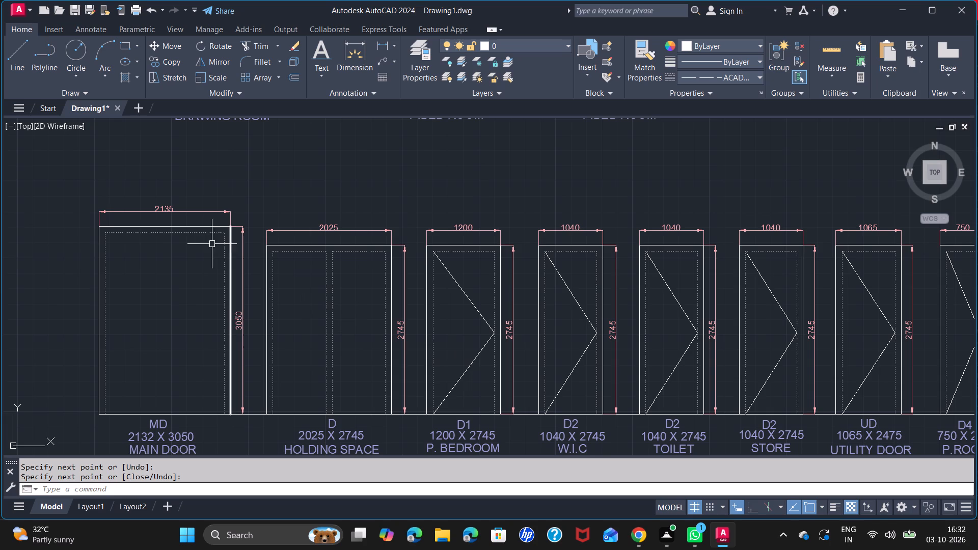
Draw the V-shaped swing lines in the MD MAIN DOOR, joining the left inner corners to the right dashed line's midpoint.
{"action": "key", "text": "space"}
{"action": "left_click", "coordinate": [105, 235]}
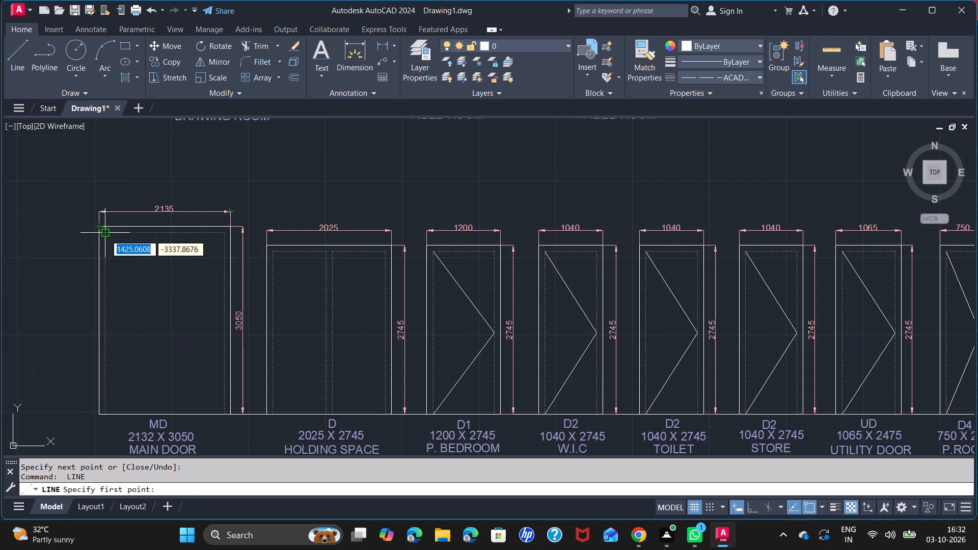
{"action": "left_click", "coordinate": [225, 326]}
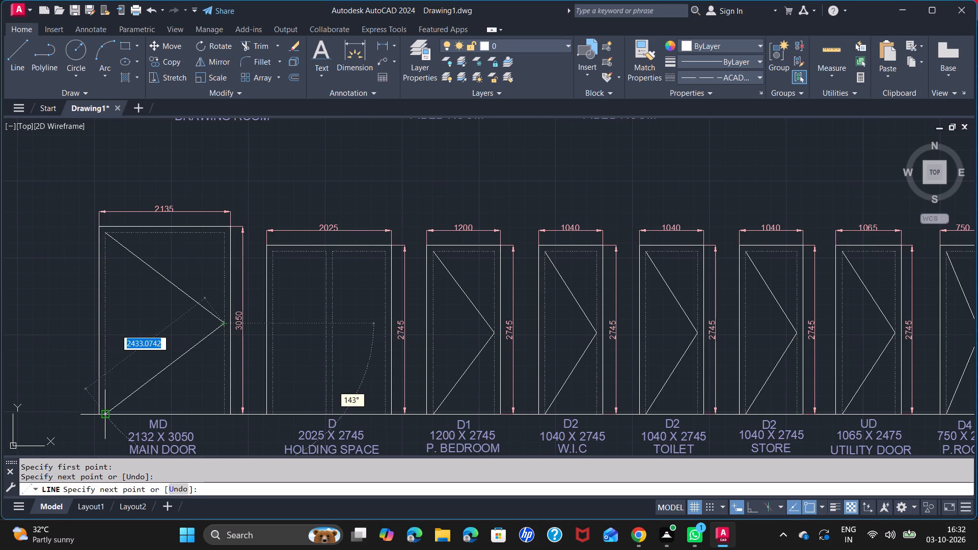
{"action": "left_click", "coordinate": [107, 412]}
{"action": "key", "text": "space"}
Set the colour of the MAIN DOOR's upper swing line to grey 147,149,152.
{"action": "scroll", "coordinate": [202, 379], "scroll_direction": "down", "scroll_amount": 1}
{"action": "middle_click_drag", "start_coordinate": [278, 367], "coordinate": [231, 328]}
{"action": "scroll", "coordinate": [231, 328], "scroll_direction": "down", "scroll_amount": 2}
{"action": "scroll", "coordinate": [283, 286], "scroll_direction": "up", "scroll_amount": 1}
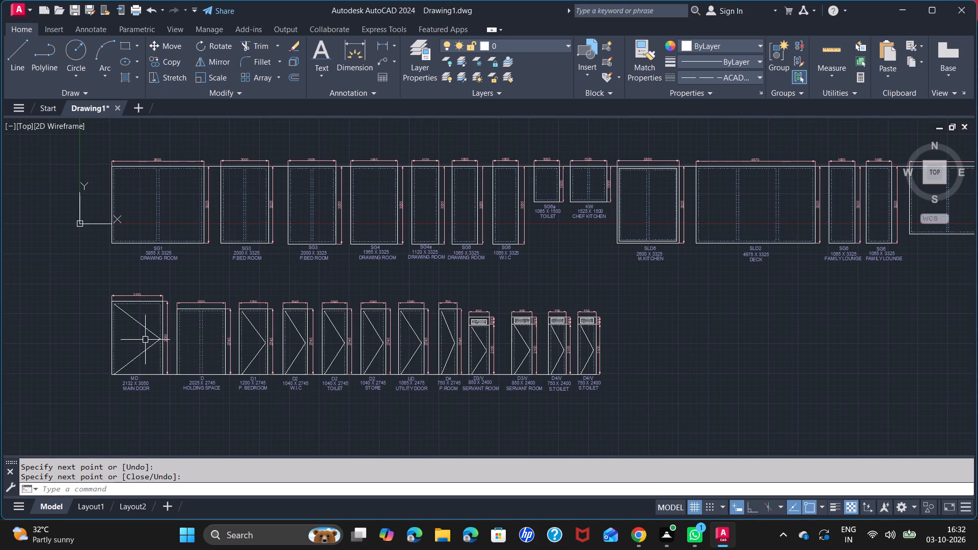
{"action": "left_click", "coordinate": [150, 333]}
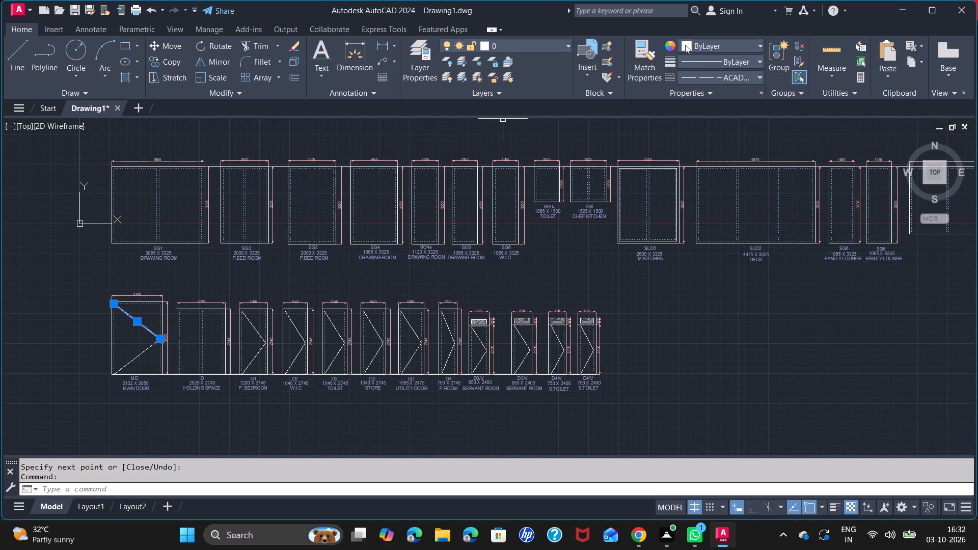
{"action": "left_click", "coordinate": [685, 45]}
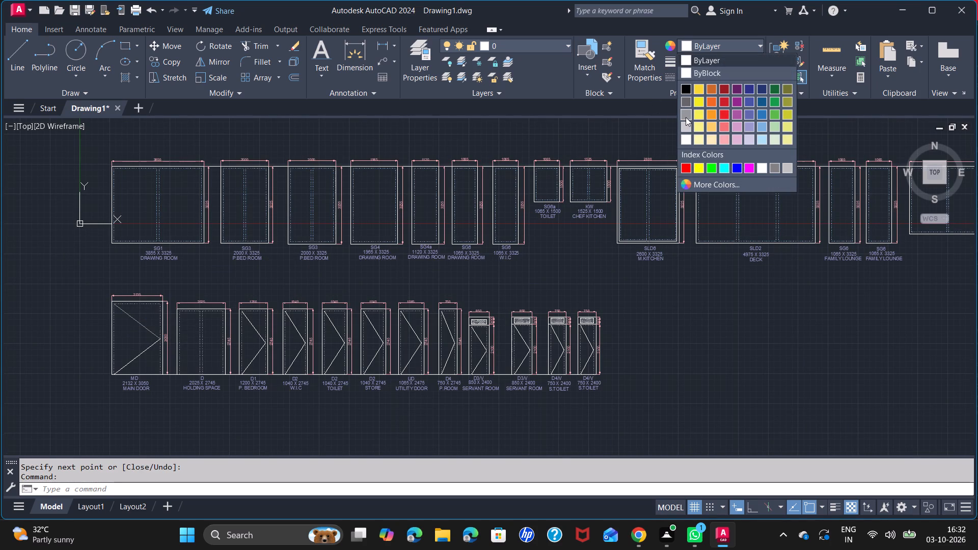
{"action": "left_click", "coordinate": [688, 113]}
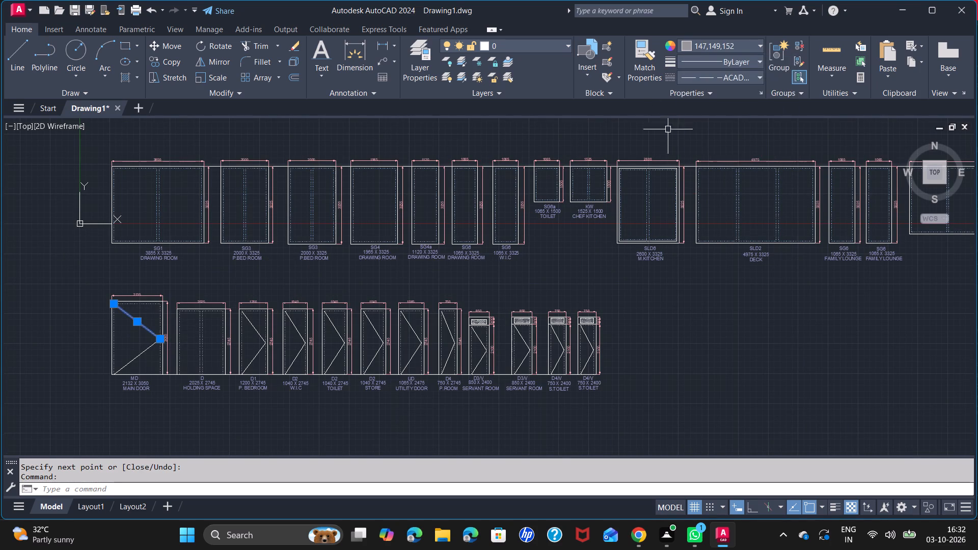
Match the grey line's properties onto the MAIN DOOR's lower swing line and both swing lines of the D1, three D2 and UD doors.
{"action": "left_click", "coordinate": [644, 48]}
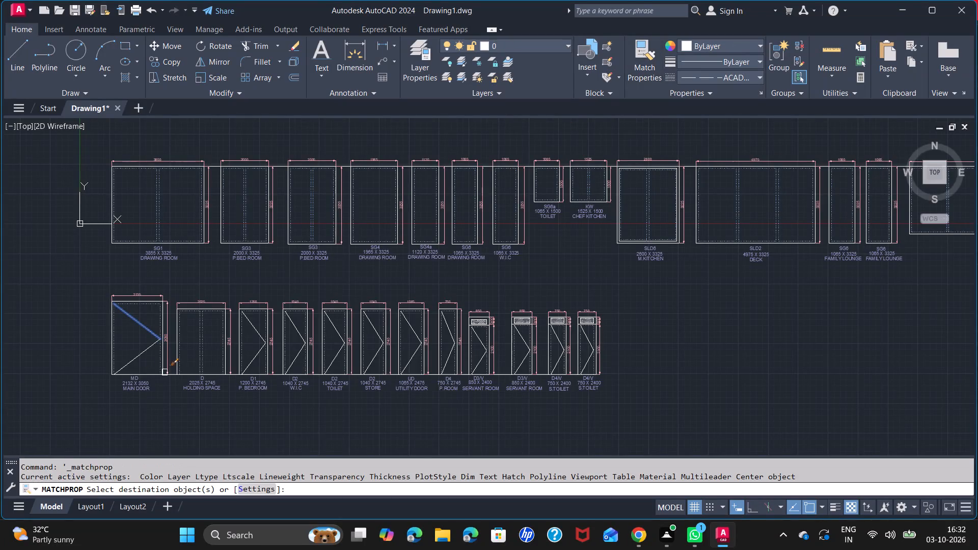
{"action": "scroll", "coordinate": [123, 358], "scroll_direction": "up", "scroll_amount": 2}
{"action": "left_click", "coordinate": [158, 353]}
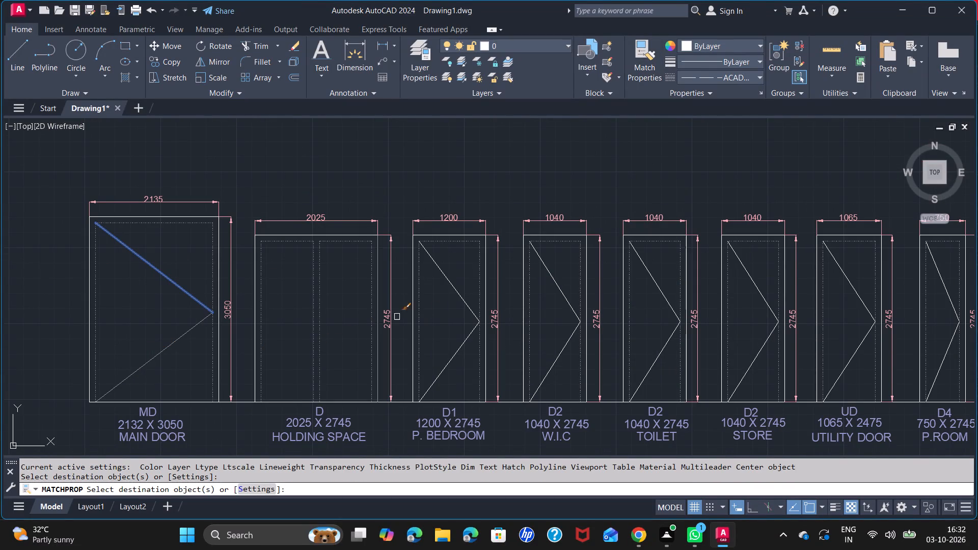
{"action": "left_click", "coordinate": [461, 294]}
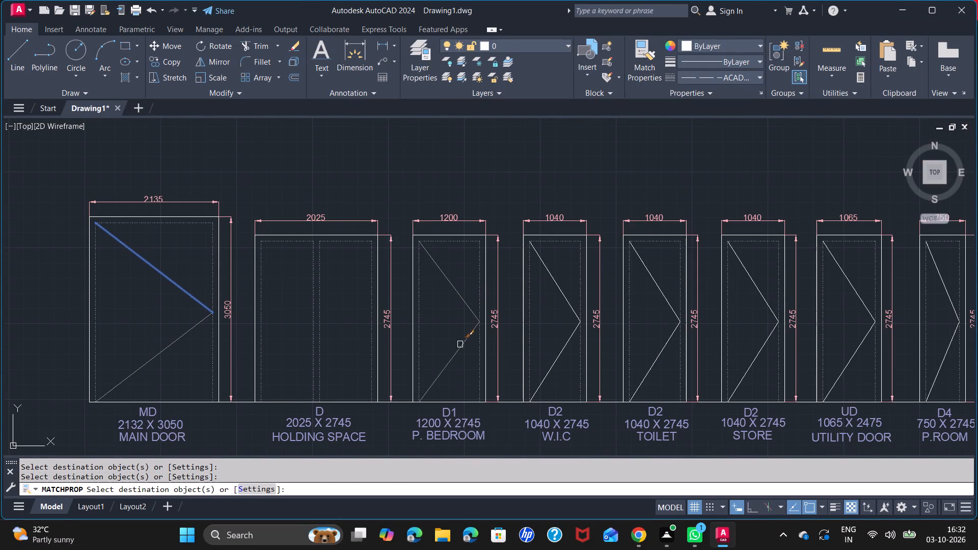
{"action": "left_click", "coordinate": [460, 349]}
{"action": "left_click", "coordinate": [566, 296]}
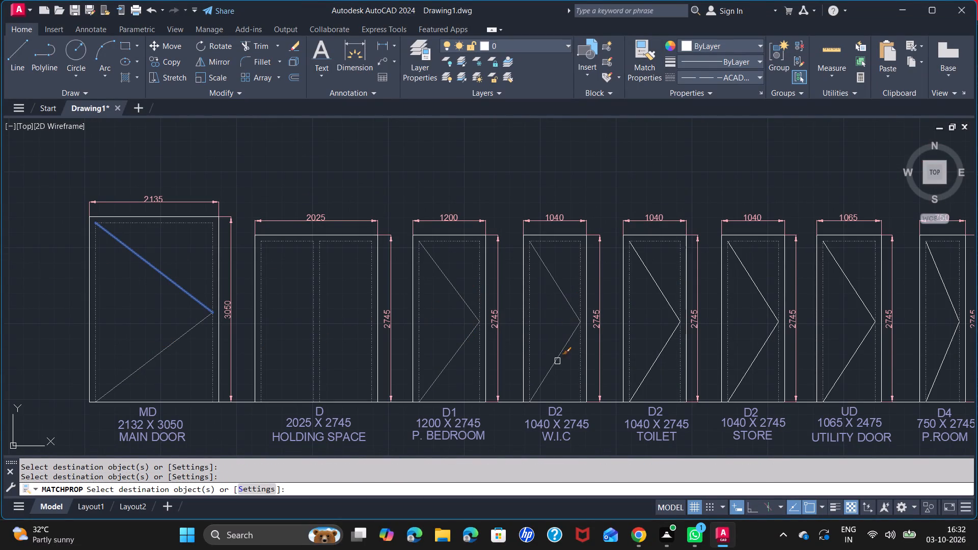
{"action": "left_click", "coordinate": [558, 362]}
{"action": "left_click", "coordinate": [659, 284]}
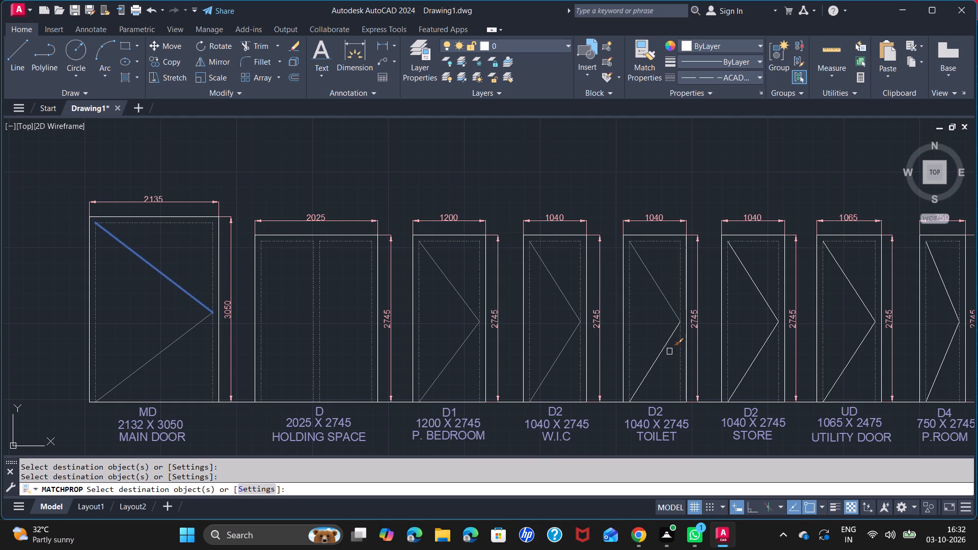
{"action": "left_click", "coordinate": [665, 347]}
{"action": "left_click", "coordinate": [760, 292]}
{"action": "left_click", "coordinate": [762, 349]}
{"action": "left_click", "coordinate": [853, 280]}
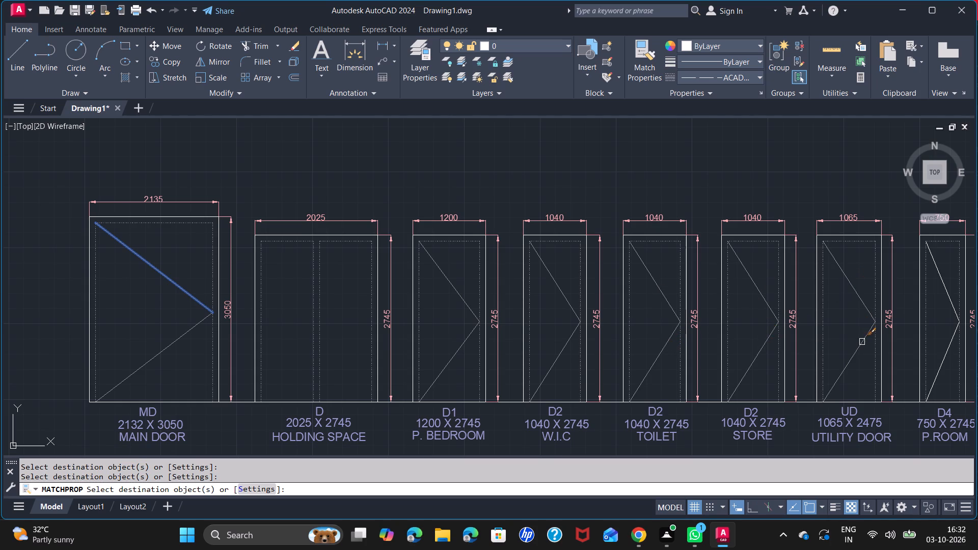
{"action": "left_click", "coordinate": [862, 342]}
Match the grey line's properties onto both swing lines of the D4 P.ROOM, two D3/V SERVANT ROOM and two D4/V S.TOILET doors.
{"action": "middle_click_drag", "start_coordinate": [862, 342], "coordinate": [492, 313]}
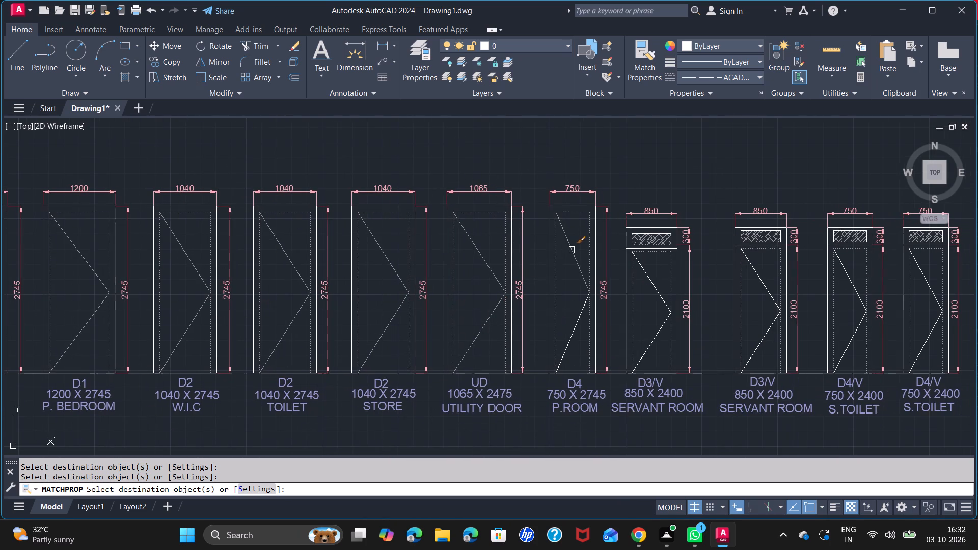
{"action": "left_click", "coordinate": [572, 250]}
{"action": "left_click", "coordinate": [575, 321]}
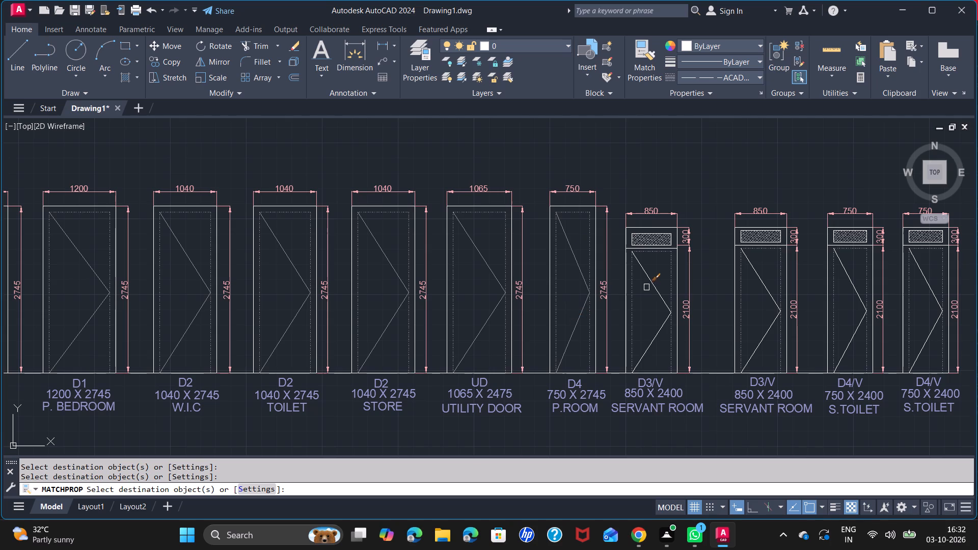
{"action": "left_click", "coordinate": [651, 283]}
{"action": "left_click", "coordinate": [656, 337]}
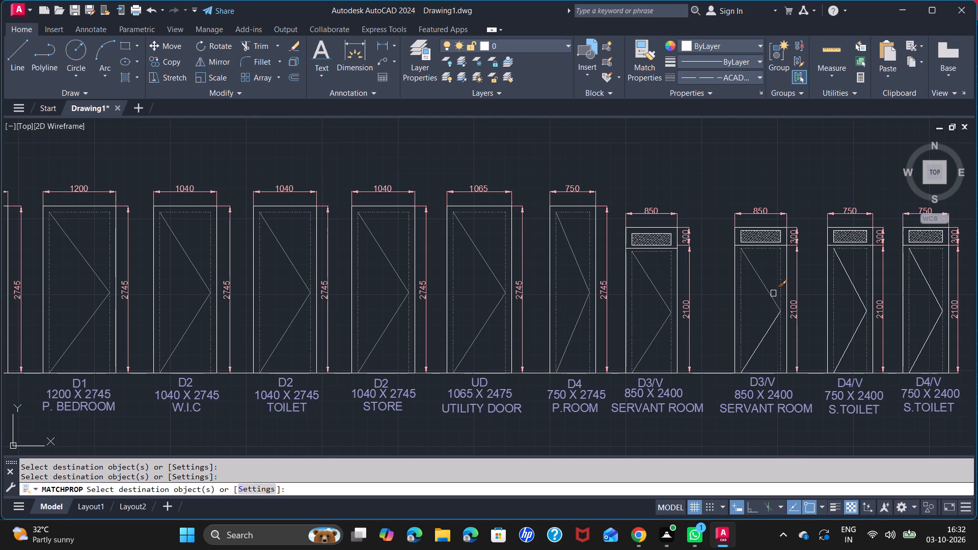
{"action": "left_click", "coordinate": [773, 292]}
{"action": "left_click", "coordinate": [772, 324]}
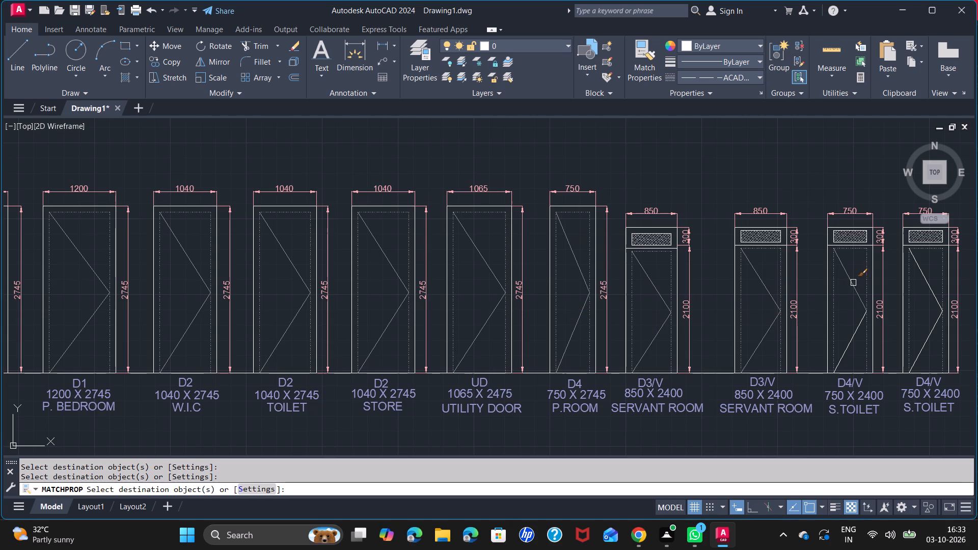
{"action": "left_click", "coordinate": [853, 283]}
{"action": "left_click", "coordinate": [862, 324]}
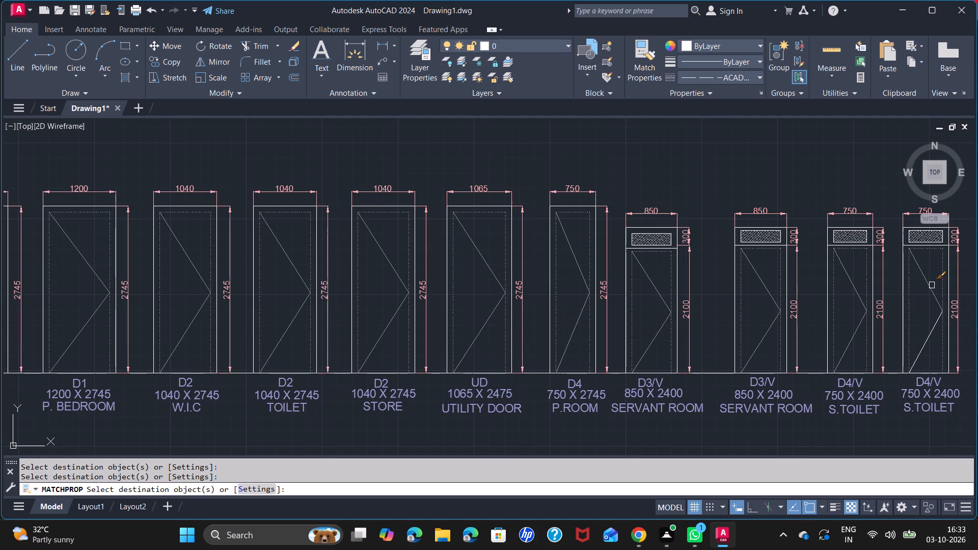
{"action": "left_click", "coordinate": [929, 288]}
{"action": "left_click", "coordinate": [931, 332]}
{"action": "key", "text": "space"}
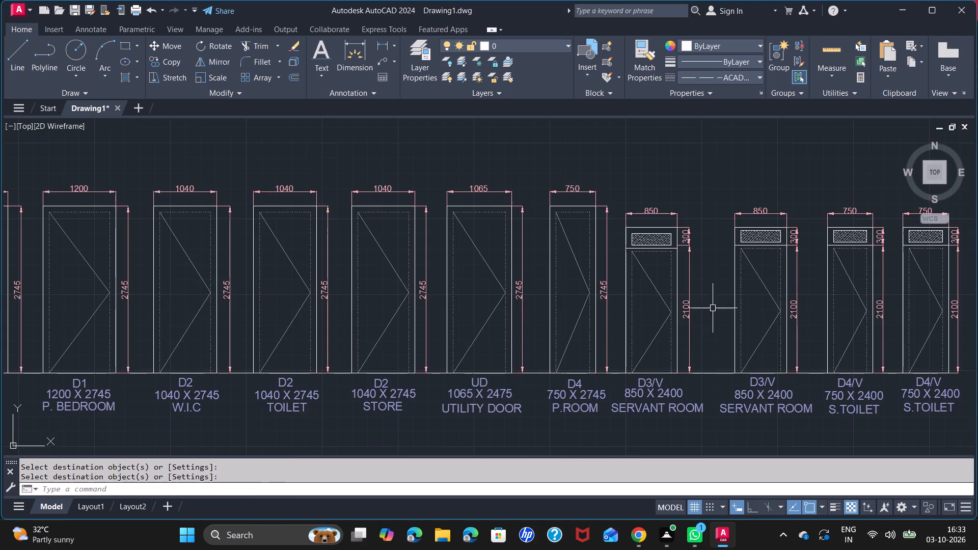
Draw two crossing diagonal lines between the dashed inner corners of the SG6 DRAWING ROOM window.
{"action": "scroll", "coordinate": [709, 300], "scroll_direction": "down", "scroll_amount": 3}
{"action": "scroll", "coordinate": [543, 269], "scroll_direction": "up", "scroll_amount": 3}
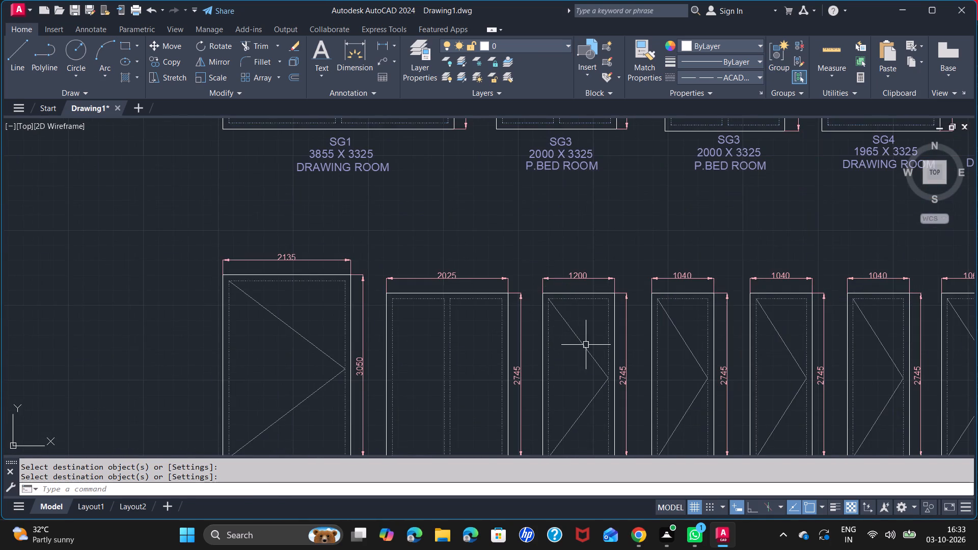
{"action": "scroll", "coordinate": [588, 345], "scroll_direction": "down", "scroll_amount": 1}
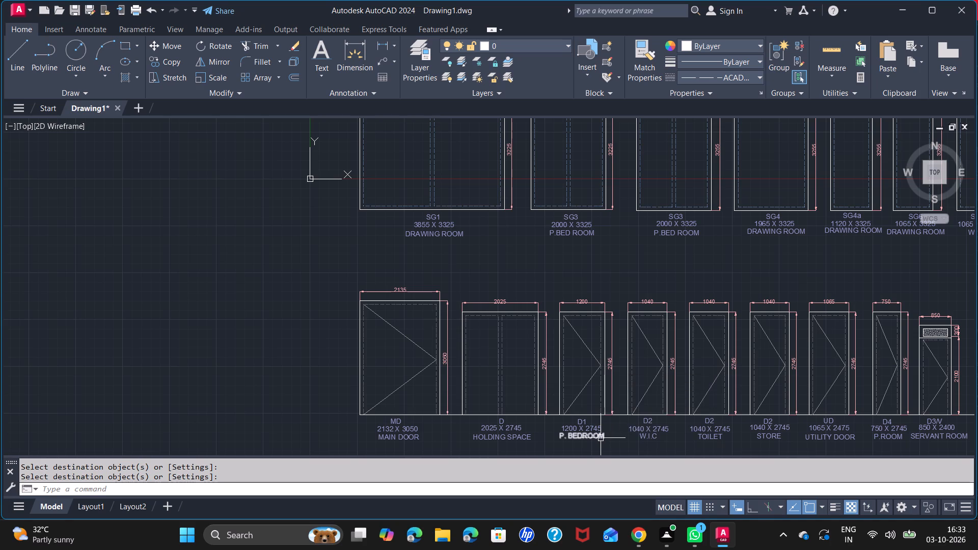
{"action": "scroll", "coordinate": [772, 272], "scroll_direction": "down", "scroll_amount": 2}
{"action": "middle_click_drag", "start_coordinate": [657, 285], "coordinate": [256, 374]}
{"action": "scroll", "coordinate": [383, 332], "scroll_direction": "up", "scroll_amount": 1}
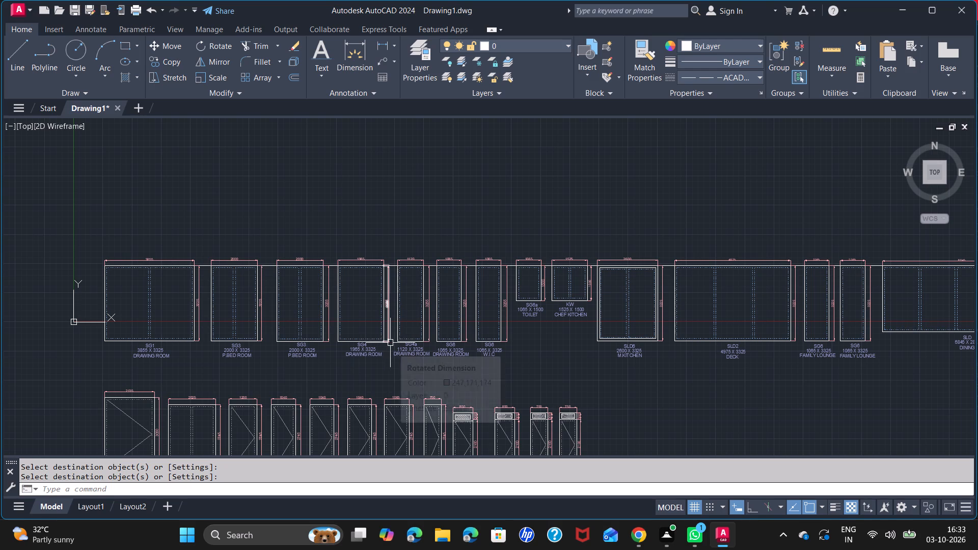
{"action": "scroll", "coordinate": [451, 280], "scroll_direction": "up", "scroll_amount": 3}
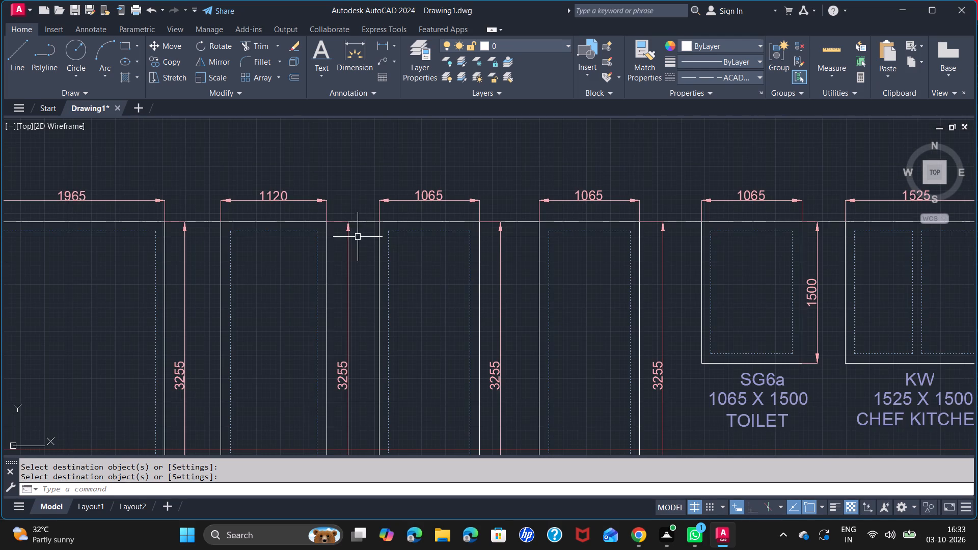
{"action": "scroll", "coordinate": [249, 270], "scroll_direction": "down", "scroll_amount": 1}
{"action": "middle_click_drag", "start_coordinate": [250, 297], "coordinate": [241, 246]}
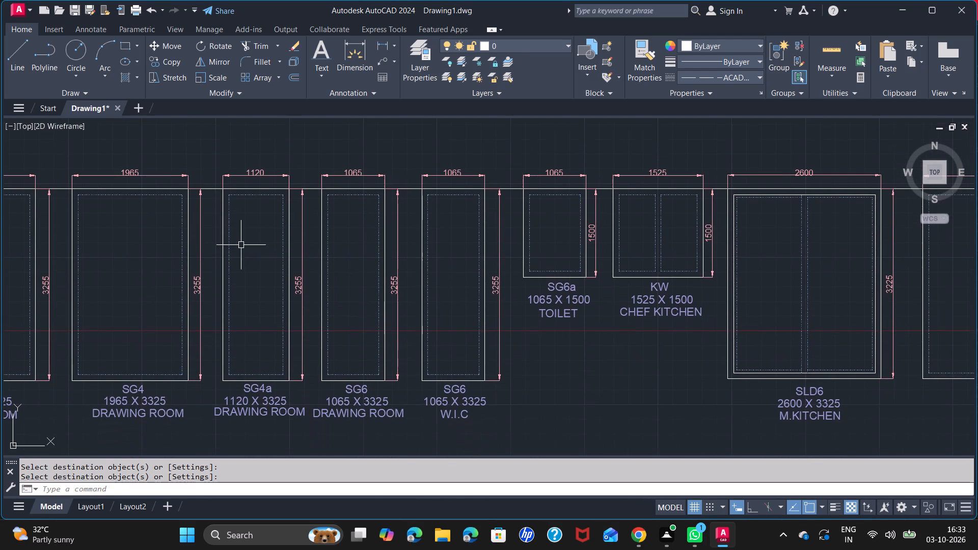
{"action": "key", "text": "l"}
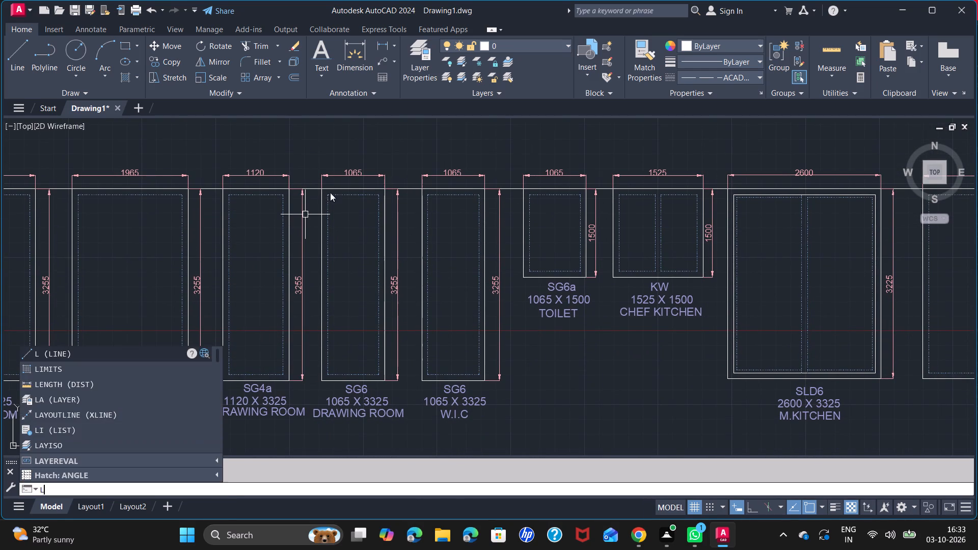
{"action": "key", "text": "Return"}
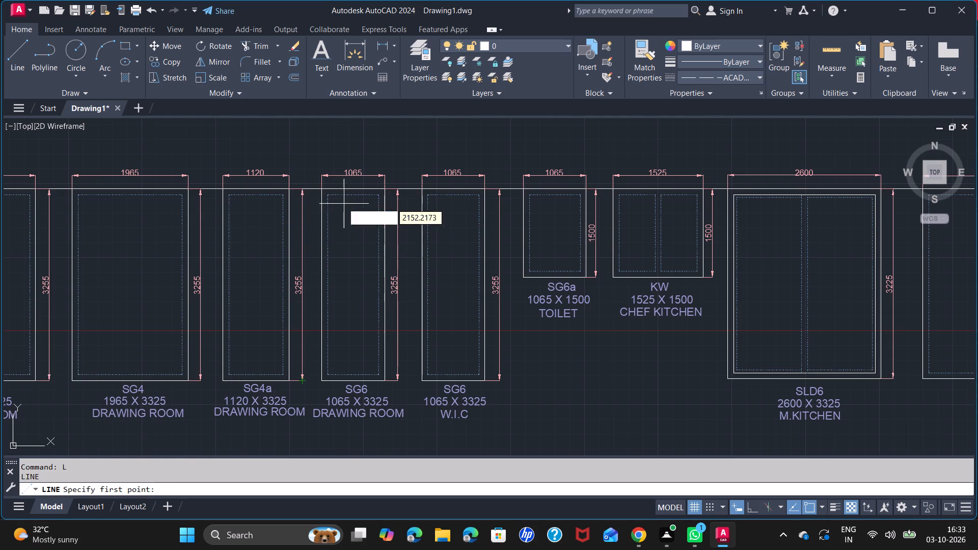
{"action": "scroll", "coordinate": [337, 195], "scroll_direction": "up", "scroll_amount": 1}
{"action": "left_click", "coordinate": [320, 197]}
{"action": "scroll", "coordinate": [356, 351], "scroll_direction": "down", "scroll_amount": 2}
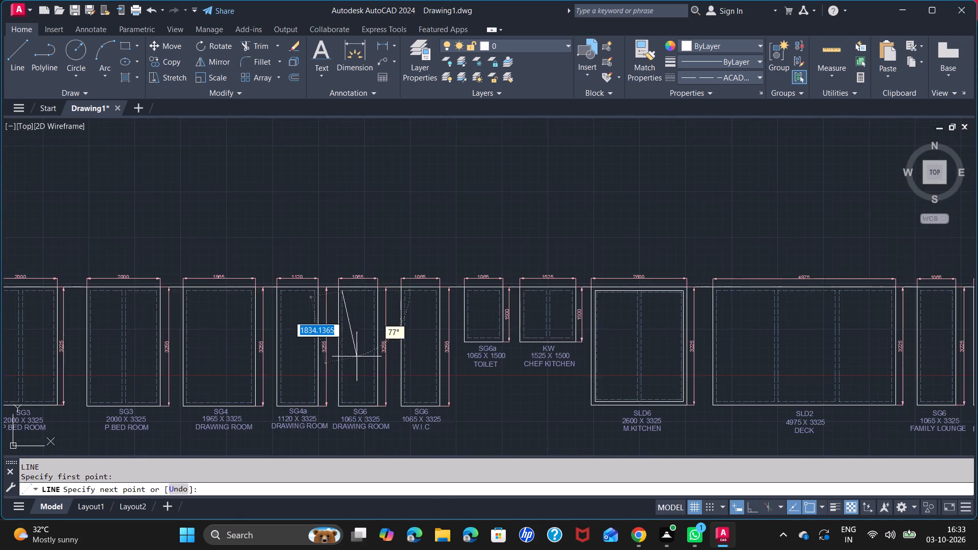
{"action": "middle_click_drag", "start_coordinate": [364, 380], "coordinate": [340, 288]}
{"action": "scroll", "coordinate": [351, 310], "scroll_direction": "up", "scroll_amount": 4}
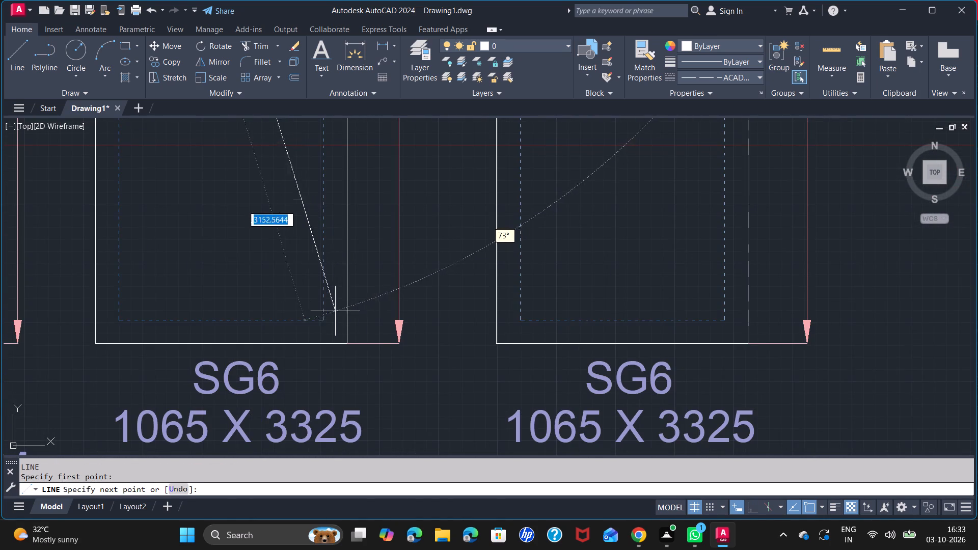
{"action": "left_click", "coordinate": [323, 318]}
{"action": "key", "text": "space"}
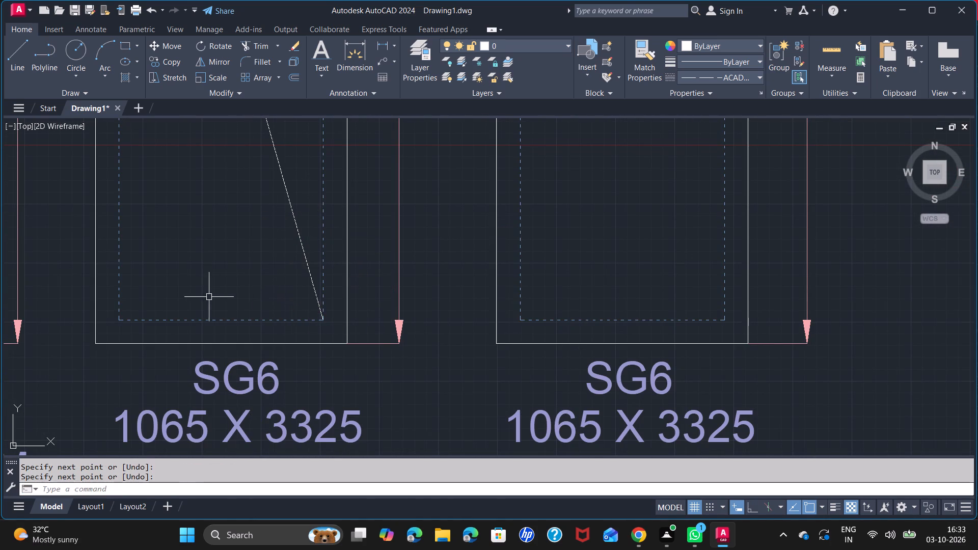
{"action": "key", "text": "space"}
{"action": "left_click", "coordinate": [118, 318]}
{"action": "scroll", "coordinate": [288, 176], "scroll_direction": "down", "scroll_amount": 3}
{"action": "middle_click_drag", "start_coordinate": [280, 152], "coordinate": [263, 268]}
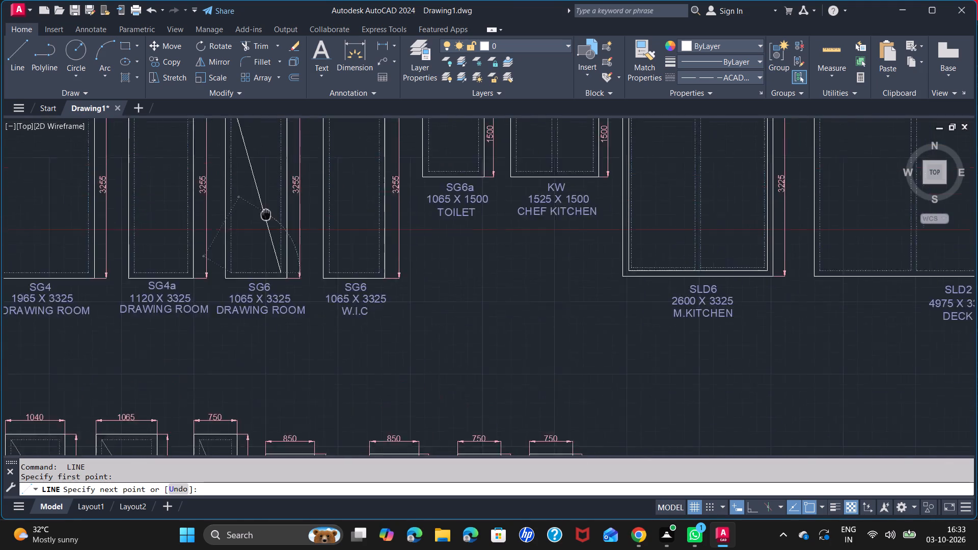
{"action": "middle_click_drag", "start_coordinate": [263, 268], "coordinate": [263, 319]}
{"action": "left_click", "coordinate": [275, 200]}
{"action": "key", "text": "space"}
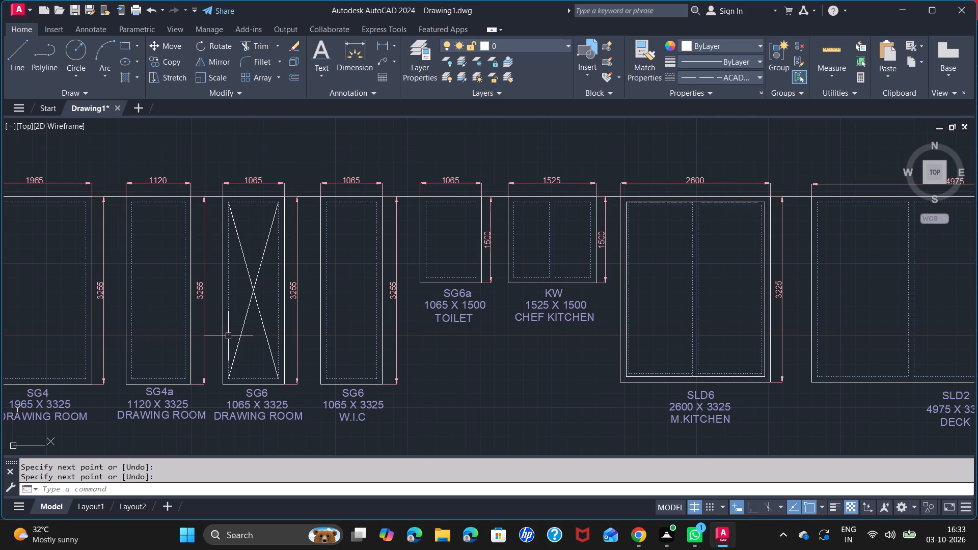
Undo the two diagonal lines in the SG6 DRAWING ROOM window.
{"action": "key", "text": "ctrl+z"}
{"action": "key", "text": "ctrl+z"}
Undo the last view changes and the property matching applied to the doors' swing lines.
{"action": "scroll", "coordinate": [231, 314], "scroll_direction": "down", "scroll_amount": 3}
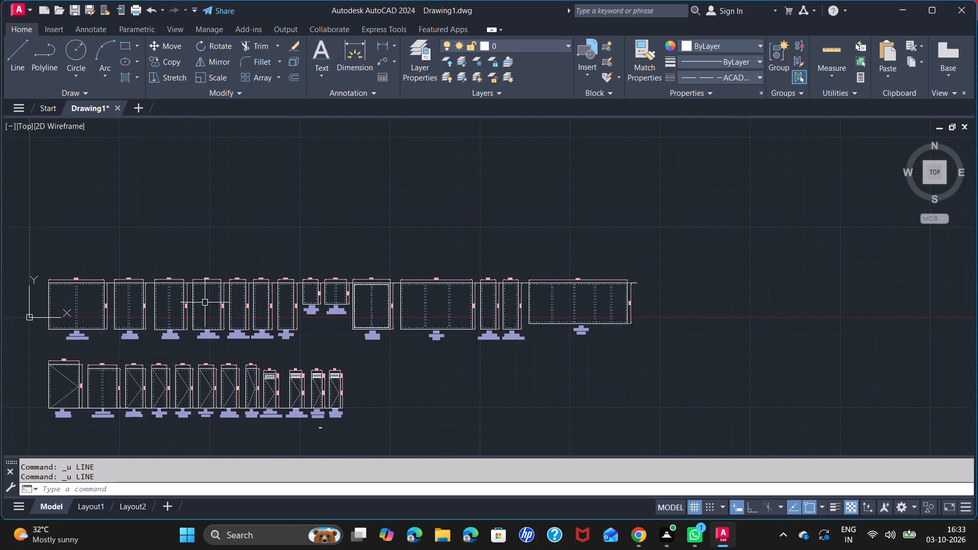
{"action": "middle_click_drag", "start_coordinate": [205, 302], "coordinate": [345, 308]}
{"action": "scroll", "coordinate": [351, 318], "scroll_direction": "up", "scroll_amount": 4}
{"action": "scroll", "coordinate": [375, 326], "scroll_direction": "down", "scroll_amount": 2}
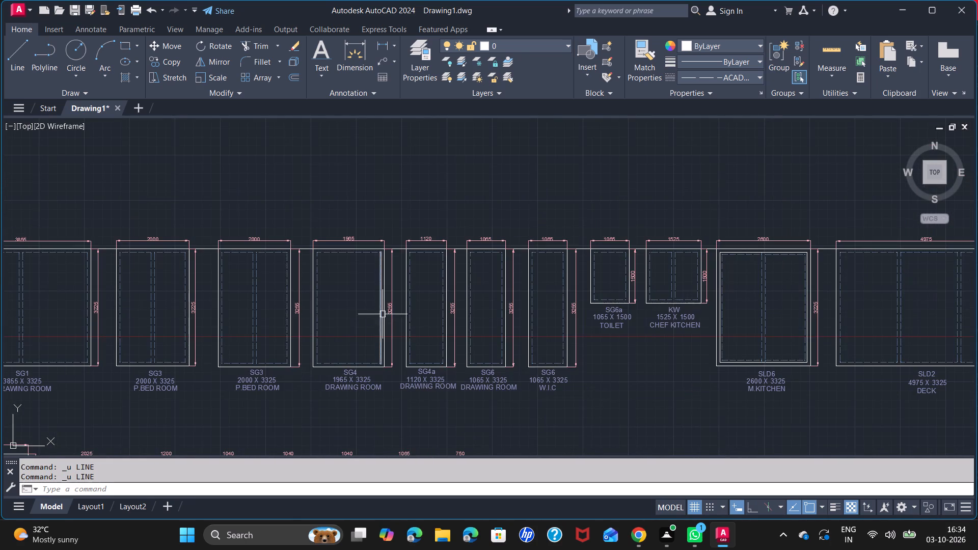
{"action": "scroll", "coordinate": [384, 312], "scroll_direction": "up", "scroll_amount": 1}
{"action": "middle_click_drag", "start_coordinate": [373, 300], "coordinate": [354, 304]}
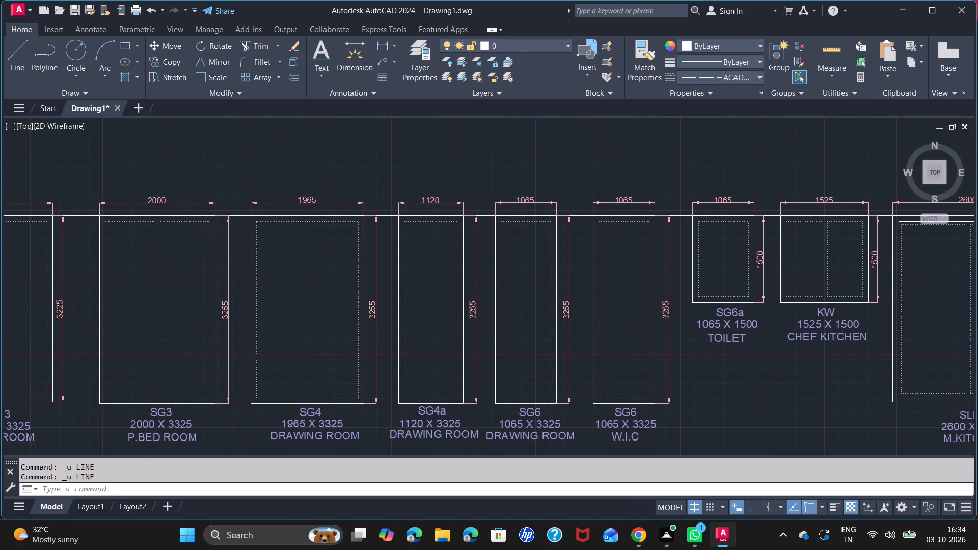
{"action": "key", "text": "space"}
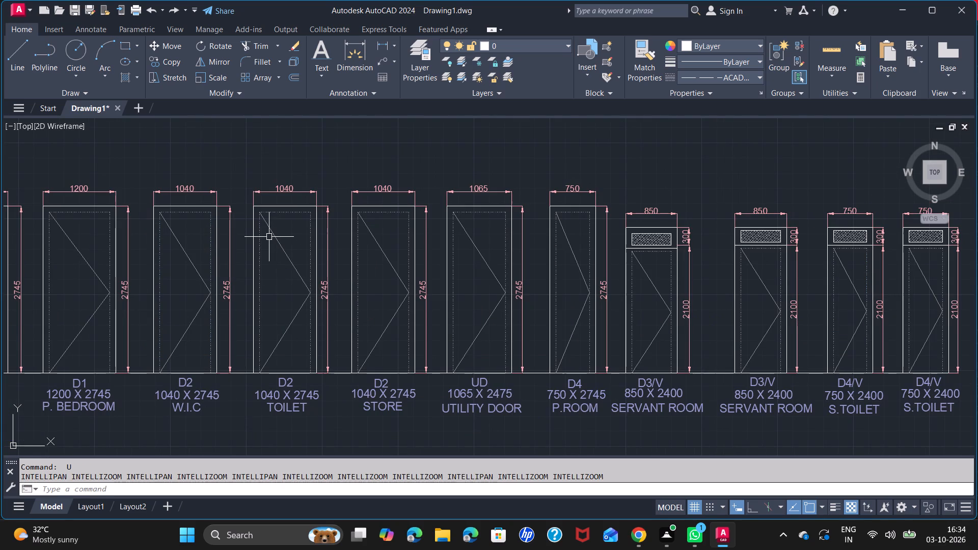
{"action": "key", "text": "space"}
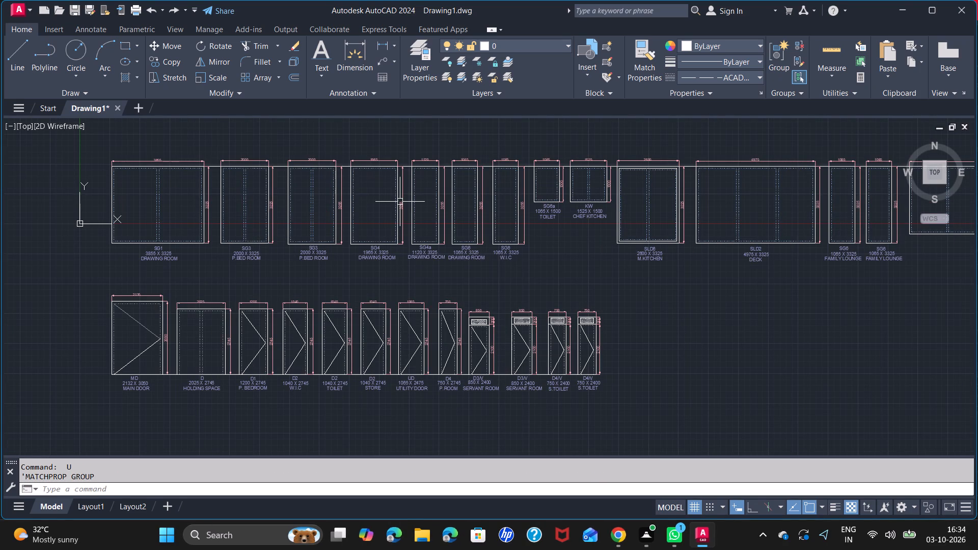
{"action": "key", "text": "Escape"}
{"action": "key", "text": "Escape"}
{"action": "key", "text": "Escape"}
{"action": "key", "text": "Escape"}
Draw two crossing diagonal lines between the dashed inner corners of the SG4 DRAWING ROOM window.
{"action": "scroll", "coordinate": [459, 213], "scroll_direction": "up", "scroll_amount": 1}
{"action": "middle_click_drag", "start_coordinate": [449, 213], "coordinate": [411, 268]}
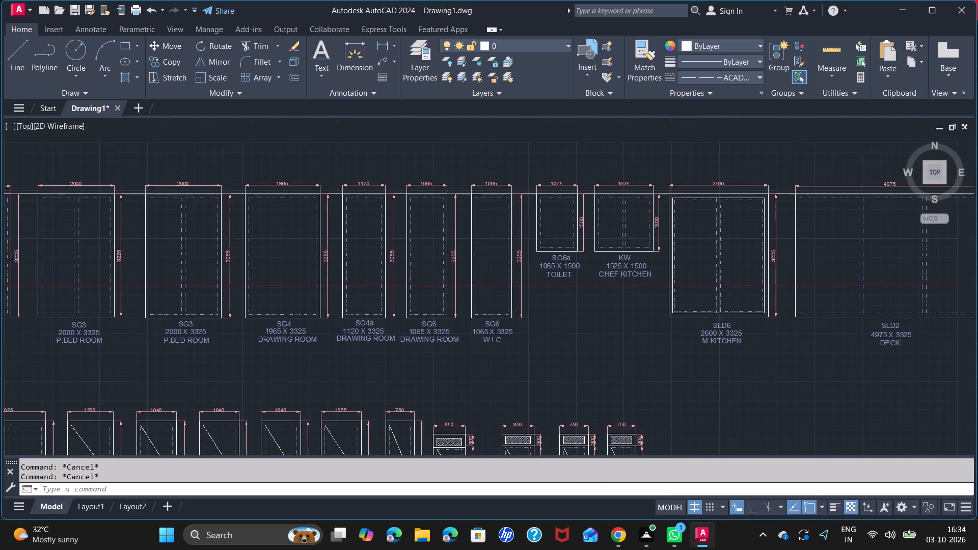
{"action": "scroll", "coordinate": [342, 277], "scroll_direction": "up", "scroll_amount": 1}
{"action": "key", "text": "l"}
{"action": "key", "text": "Return"}
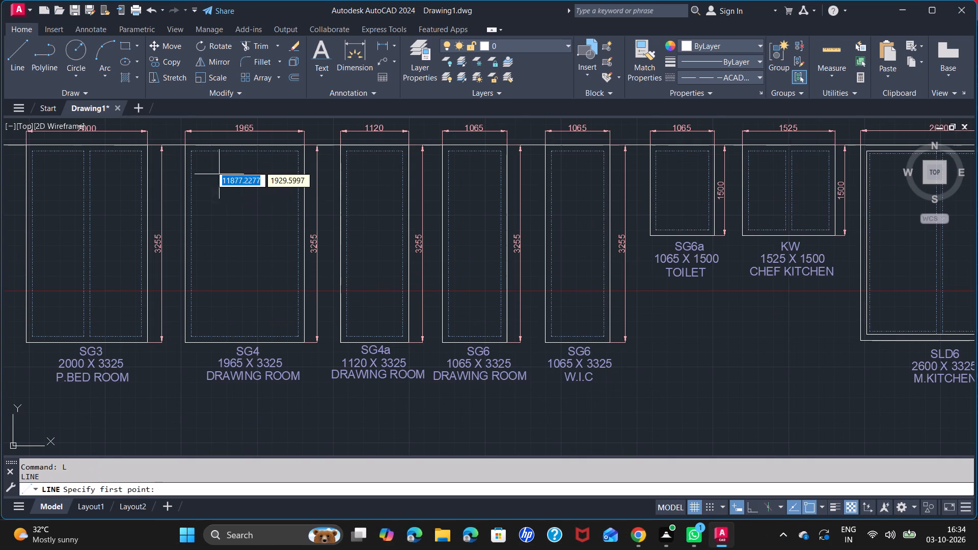
{"action": "left_click", "coordinate": [193, 154]}
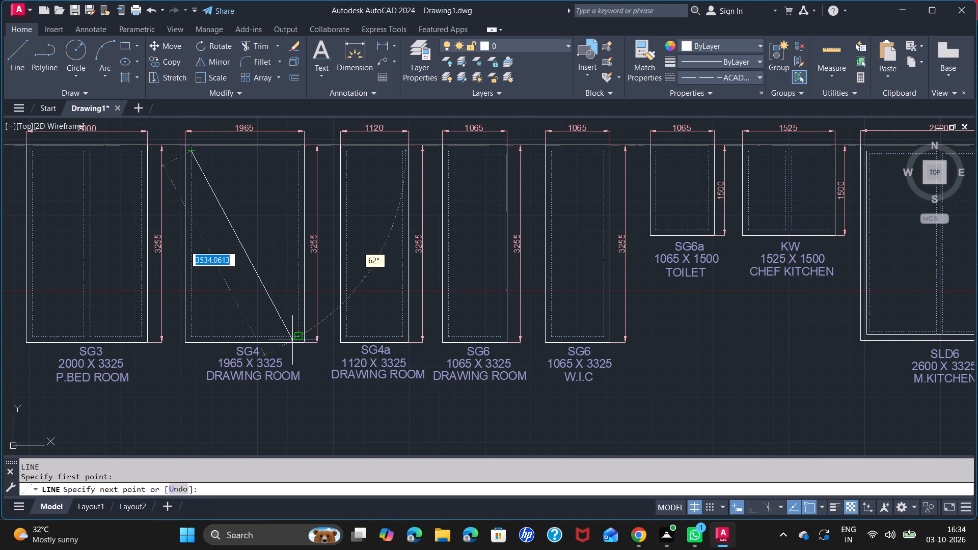
{"action": "left_click", "coordinate": [296, 335]}
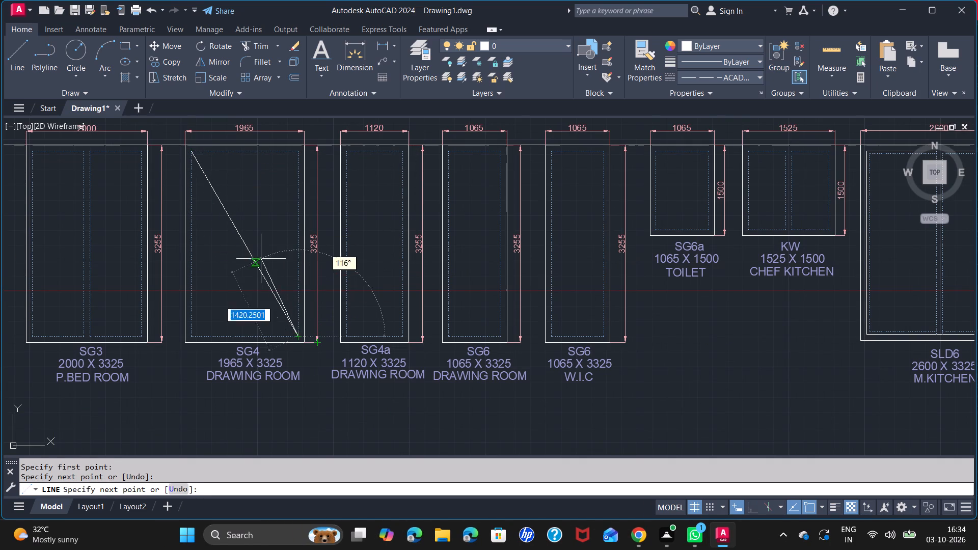
{"action": "key", "text": "space"}
{"action": "scroll", "coordinate": [259, 293], "scroll_direction": "up", "scroll_amount": 4}
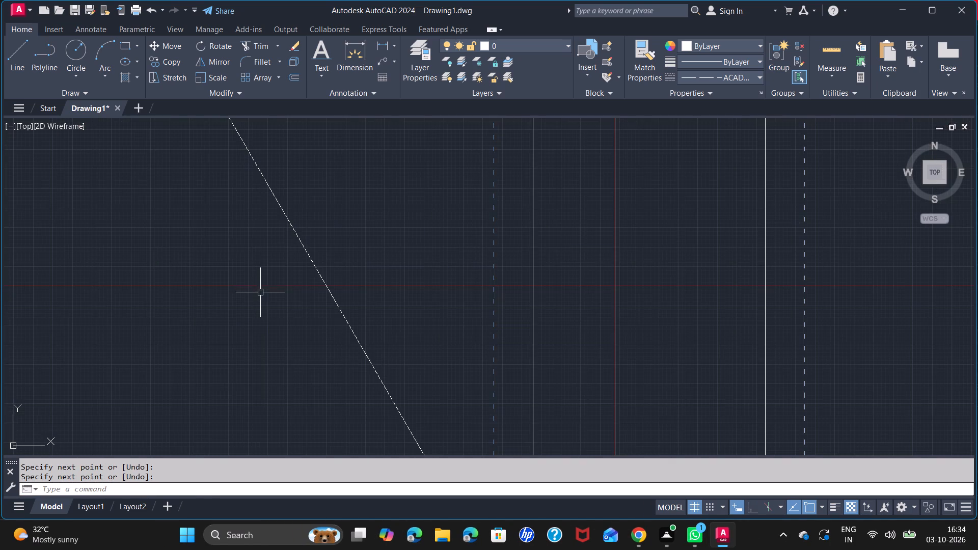
{"action": "scroll", "coordinate": [361, 304], "scroll_direction": "down", "scroll_amount": 3}
{"action": "key", "text": "space"}
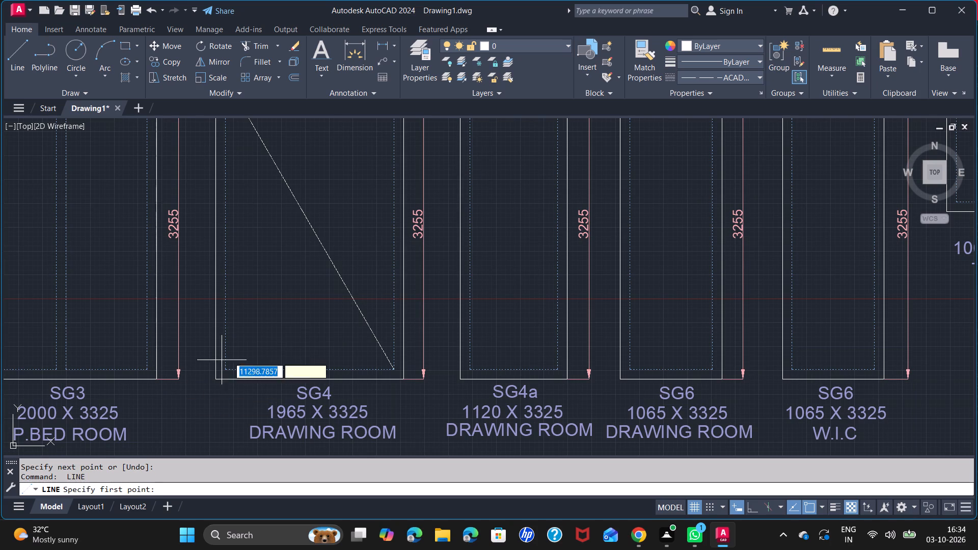
{"action": "left_click", "coordinate": [228, 368]}
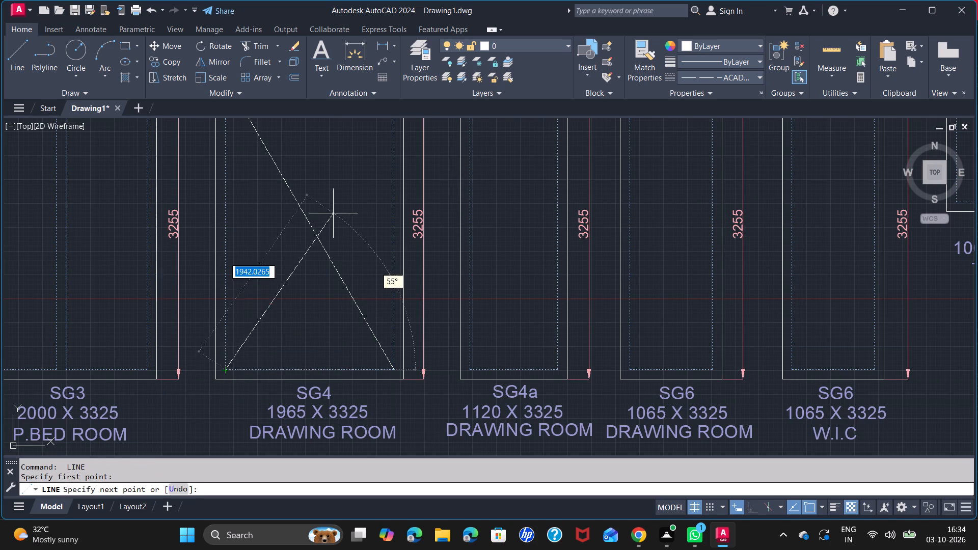
{"action": "middle_click_drag", "start_coordinate": [346, 189], "coordinate": [325, 362]}
{"action": "left_click", "coordinate": [373, 250]}
{"action": "key", "text": "space"}
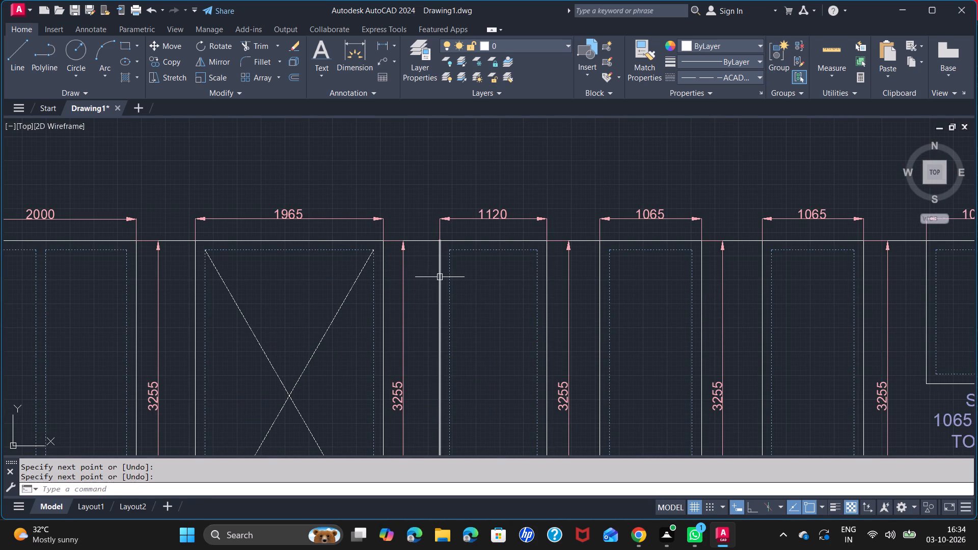
Draw two crossing diagonal lines between the dashed inner corners of the SG4a DRAWING ROOM window.
{"action": "key", "text": "space"}
{"action": "middle_click_drag", "start_coordinate": [493, 309], "coordinate": [424, 236]}
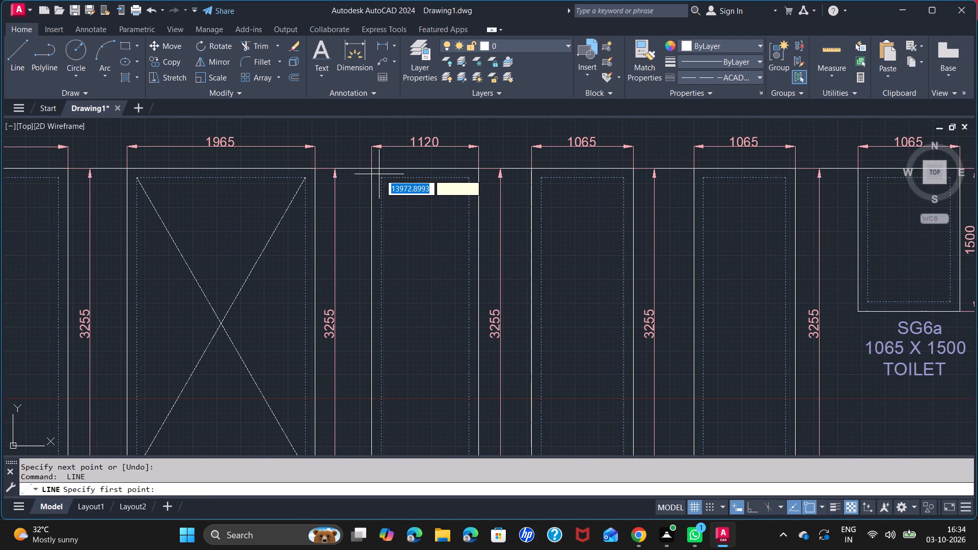
{"action": "left_click", "coordinate": [384, 179]}
{"action": "scroll", "coordinate": [432, 380], "scroll_direction": "down", "scroll_amount": 4}
{"action": "middle_click_drag", "start_coordinate": [436, 384], "coordinate": [407, 300]}
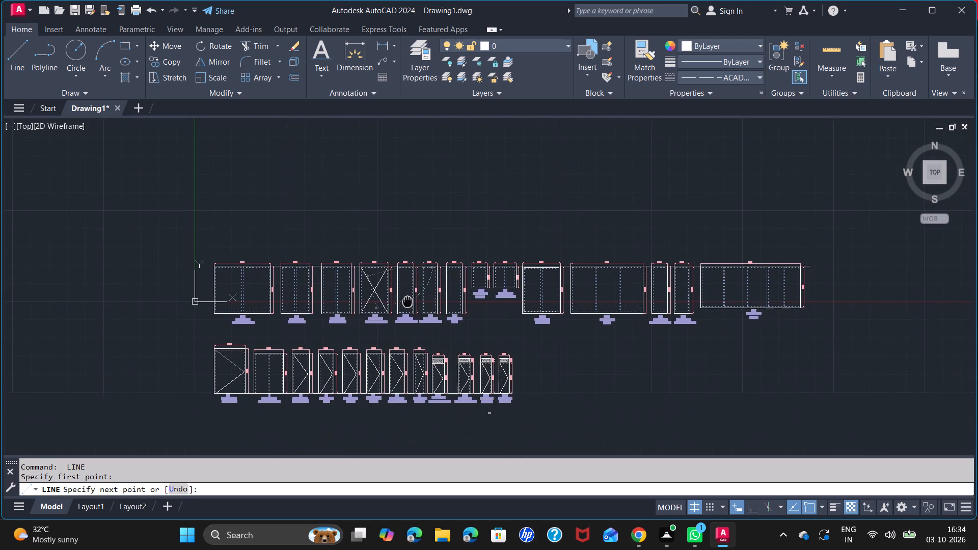
{"action": "scroll", "coordinate": [414, 314], "scroll_direction": "up", "scroll_amount": 4}
{"action": "left_click", "coordinate": [385, 309]}
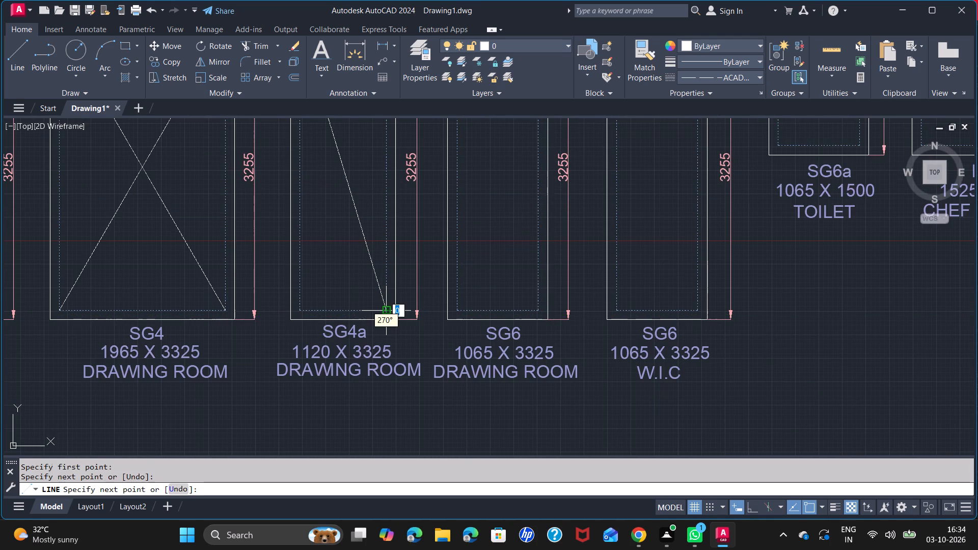
{"action": "key", "text": "space"}
{"action": "key", "text": "space"}
{"action": "left_click", "coordinate": [301, 307]}
{"action": "middle_click_drag", "start_coordinate": [360, 183], "coordinate": [360, 333]}
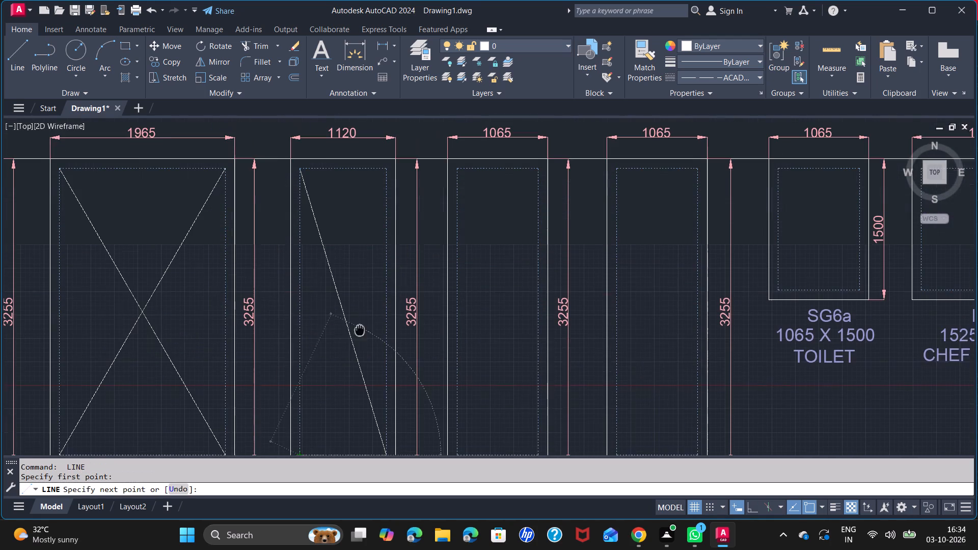
{"action": "middle_click_drag", "start_coordinate": [360, 333], "coordinate": [360, 334]}
{"action": "left_click", "coordinate": [388, 172]}
{"action": "key", "text": "space"}
Draw a horizontal line between the dashed inner sides of both SG6 windows, DRAWING ROOM and W.I.C, about a third of the way up.
{"action": "scroll", "coordinate": [492, 293], "scroll_direction": "down", "scroll_amount": 1}
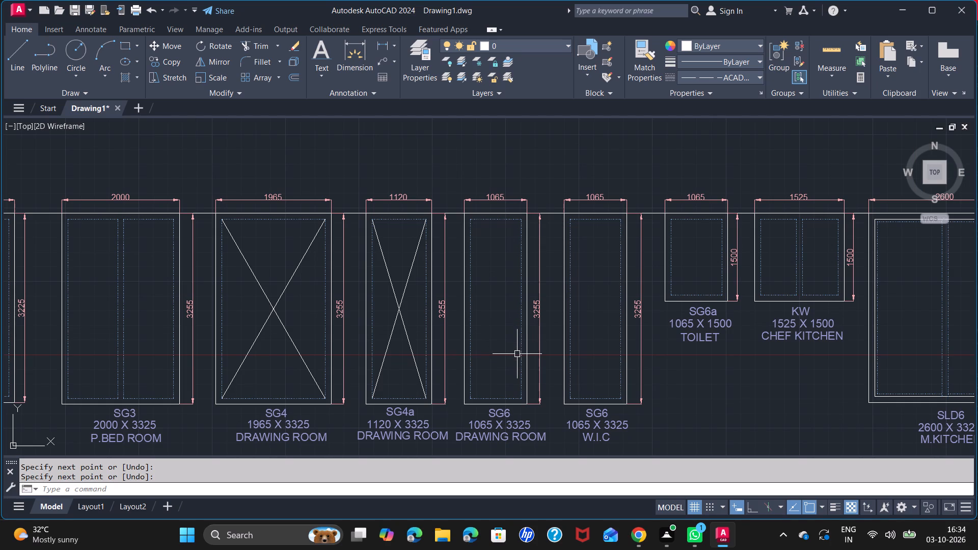
{"action": "key", "text": "l"}
{"action": "key", "text": "Return"}
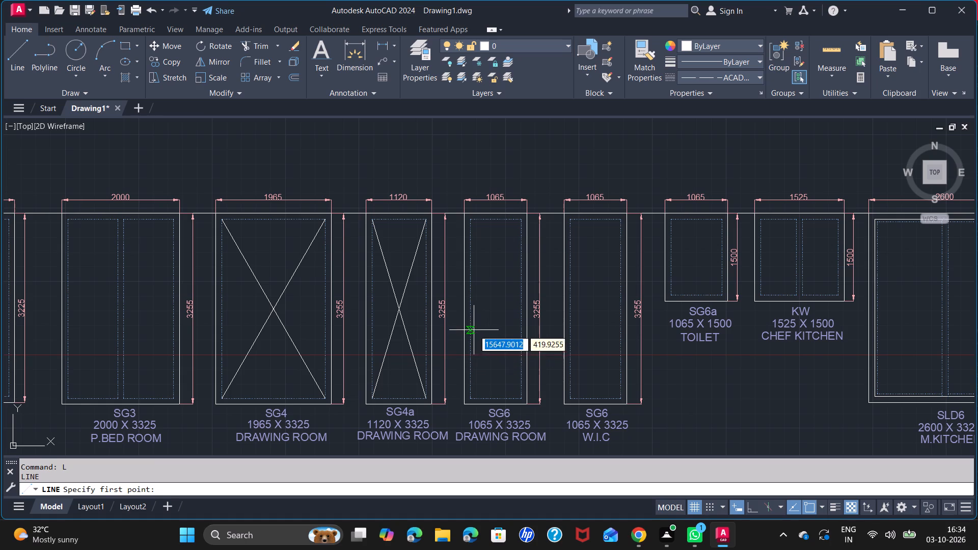
{"action": "left_click", "coordinate": [470, 339]}
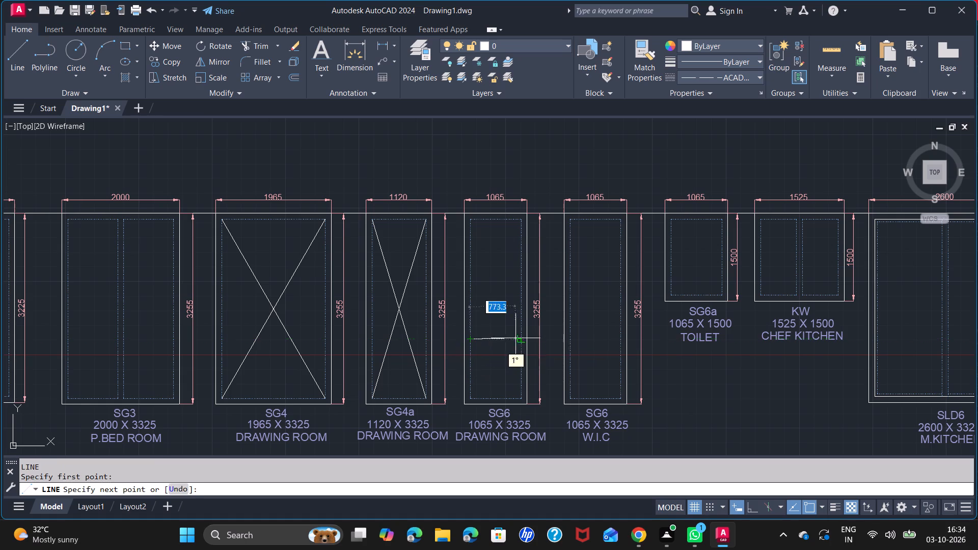
{"action": "left_click", "coordinate": [520, 341]}
{"action": "key", "text": "space"}
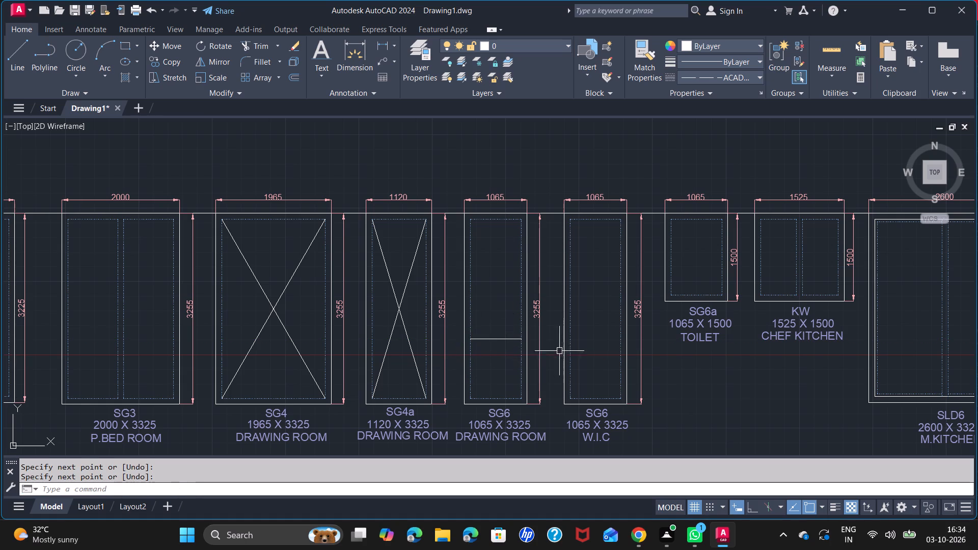
{"action": "key", "text": "space"}
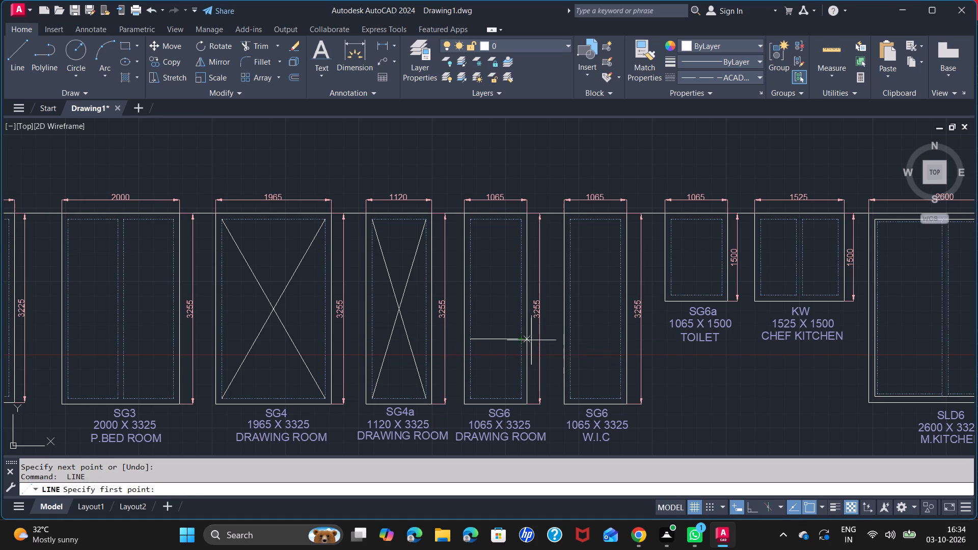
{"action": "left_click", "coordinate": [570, 342]}
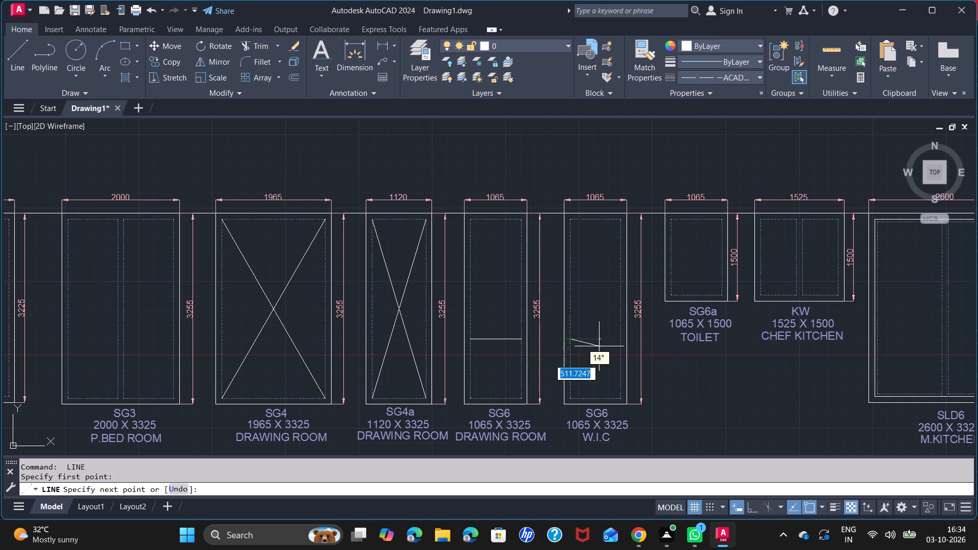
{"action": "left_click", "coordinate": [619, 341]}
{"action": "key", "text": "space"}
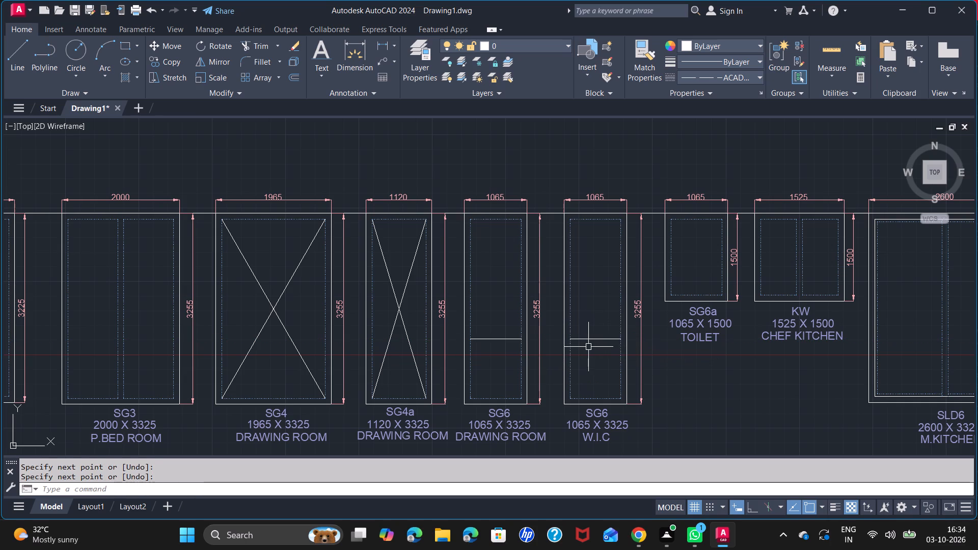
Offset the horizontal line in each of the two SG6 windows upward by 50.
{"action": "middle_click_drag", "start_coordinate": [588, 346], "coordinate": [565, 344]}
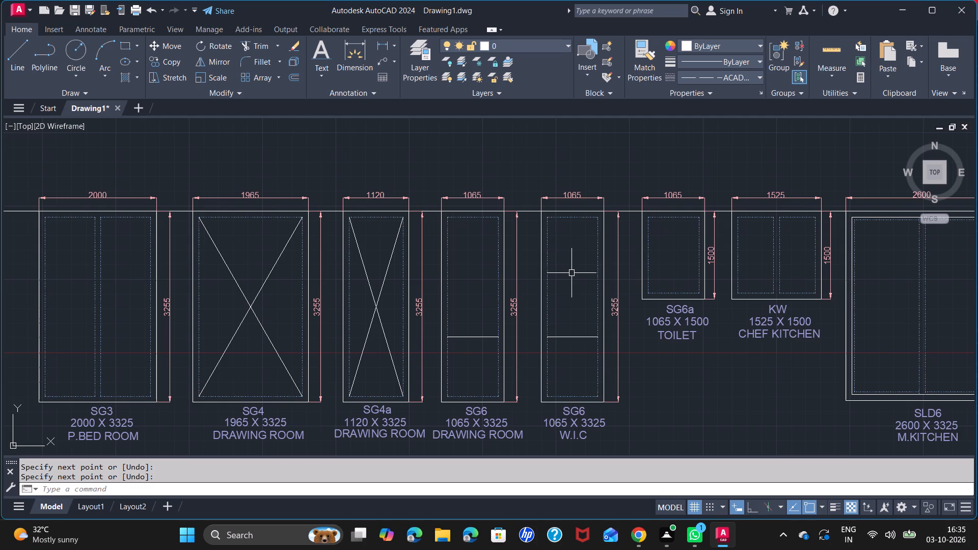
{"action": "key", "text": "o"}
{"action": "key", "text": "f"}
{"action": "key", "text": "space"}
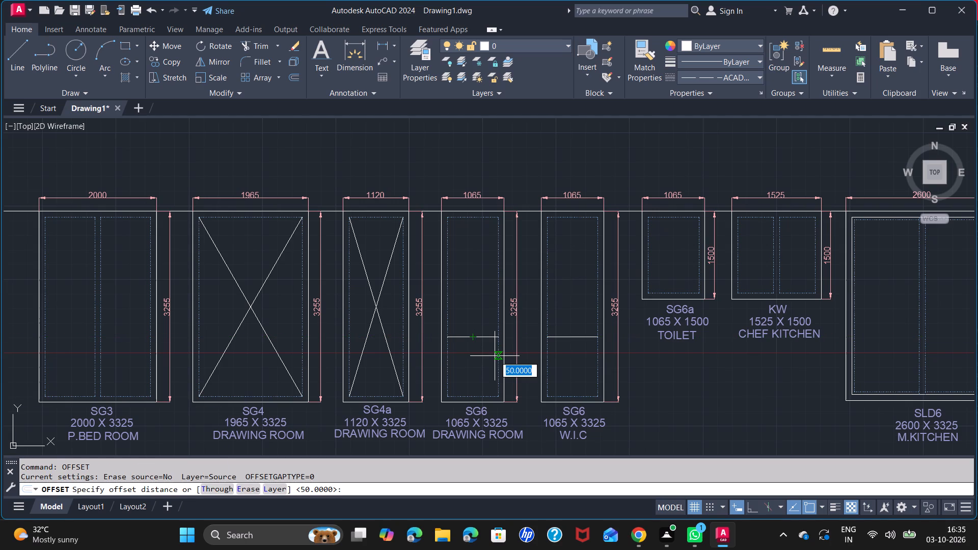
{"action": "type", "text": "50"}
{"action": "key", "text": "Return"}
{"action": "left_click", "coordinate": [483, 336]}
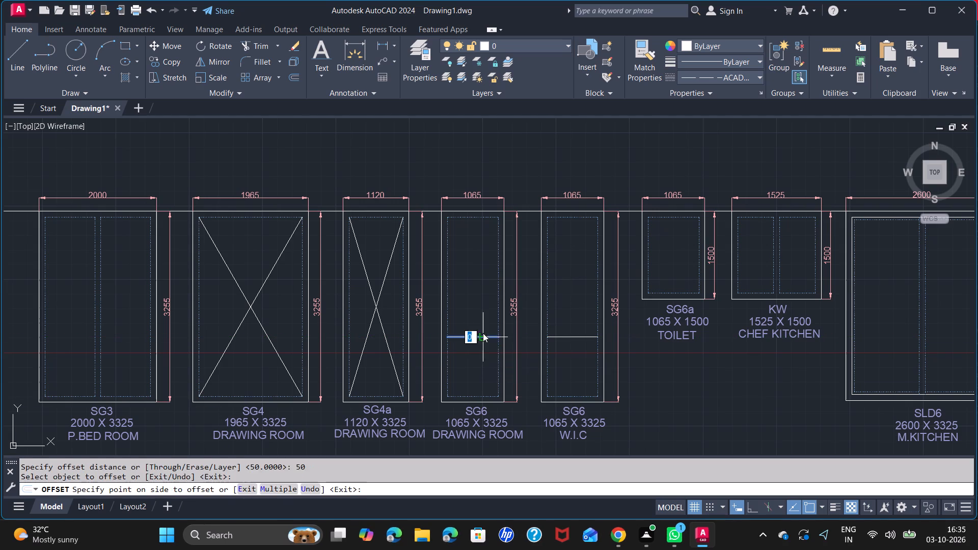
{"action": "left_click", "coordinate": [483, 318]}
{"action": "left_click", "coordinate": [566, 339]}
{"action": "left_click", "coordinate": [570, 324]}
{"action": "key", "text": "space"}
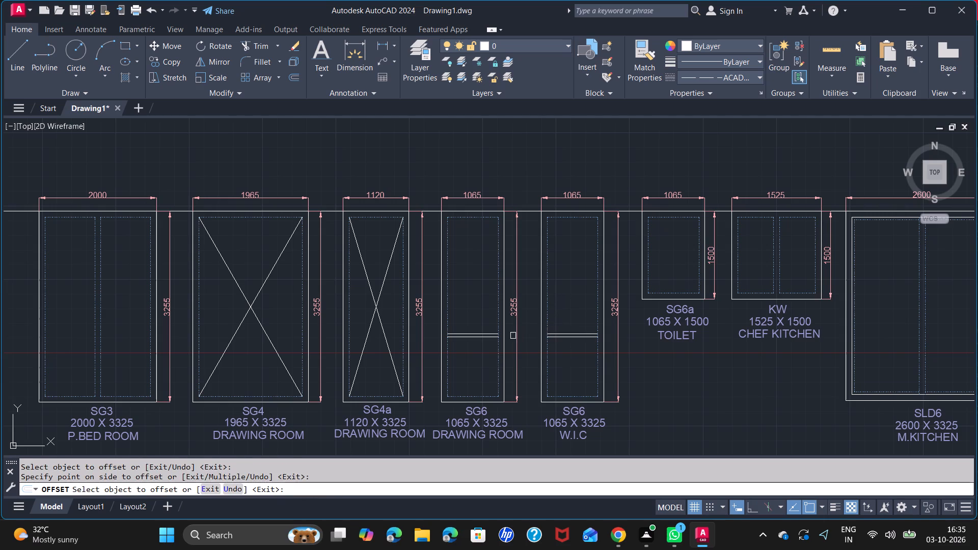
Draw V-shaped swing lines in the SG6 DRAWING ROOM window's upper panel, from its left corners to a point on the right dashed side.
{"action": "key", "text": "l"}
{"action": "key", "text": "Return"}
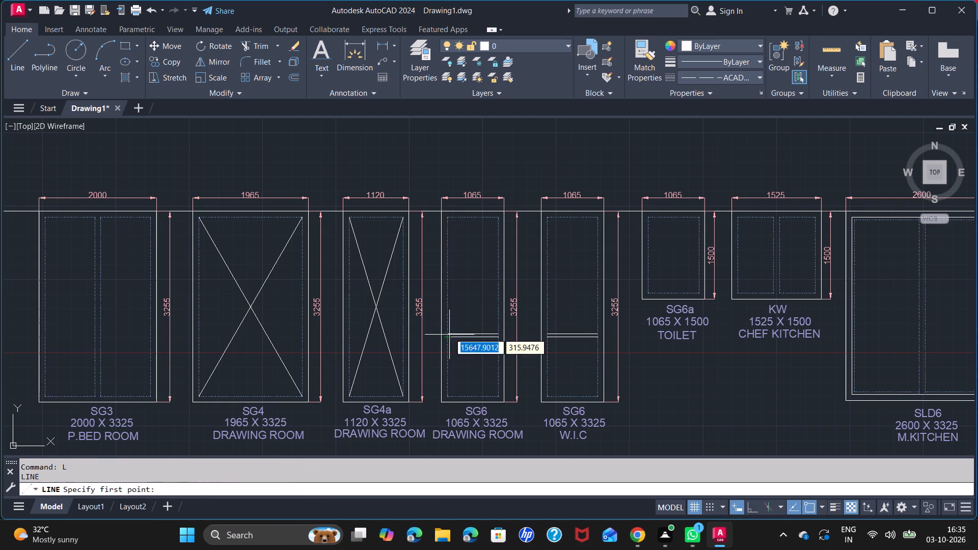
{"action": "left_click", "coordinate": [447, 218]}
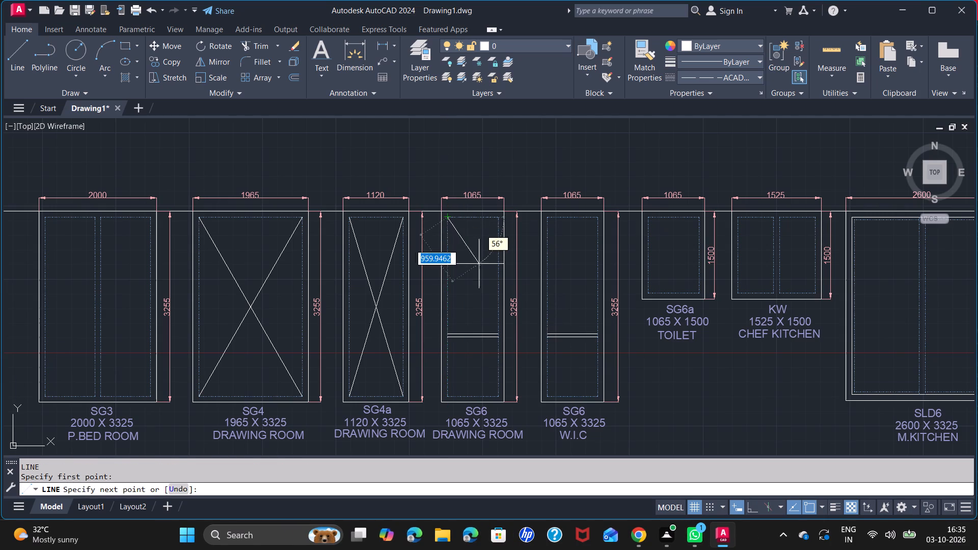
{"action": "left_click", "coordinate": [499, 282]}
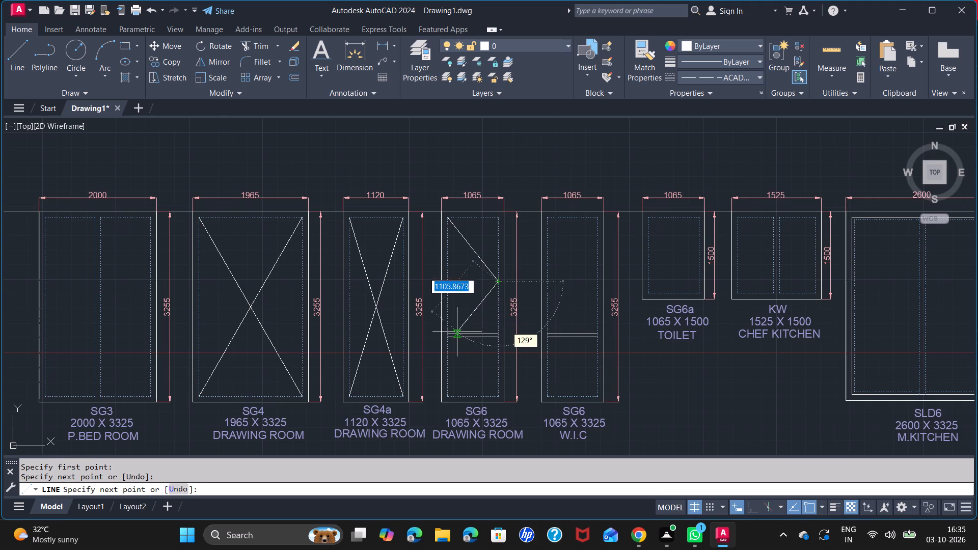
{"action": "left_click", "coordinate": [447, 336]}
{"action": "key", "text": "space"}
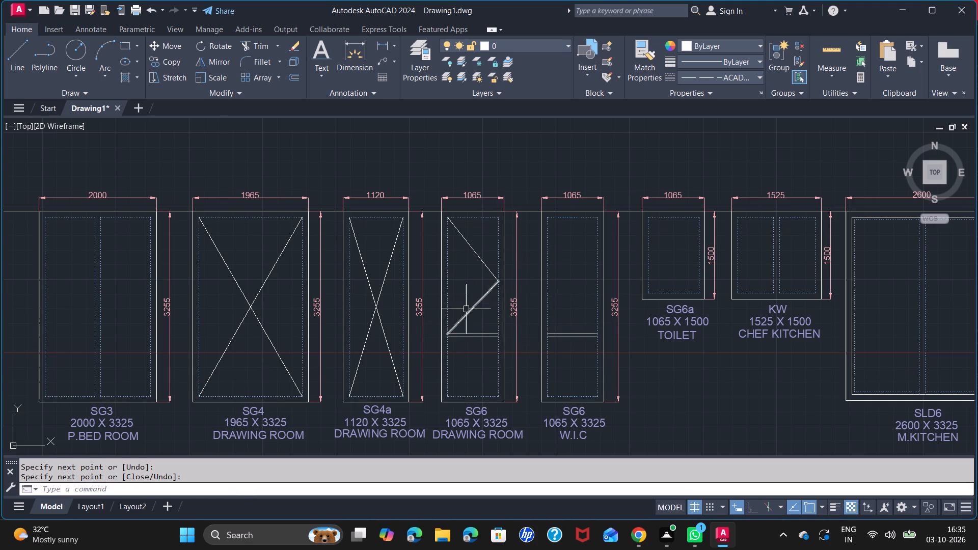
Draw V-shaped swing lines in the SG6 W.I.C window's upper panel, from its left corners to a point on the right dashed side.
{"action": "scroll", "coordinate": [466, 309], "scroll_direction": "up", "scroll_amount": 3}
{"action": "scroll", "coordinate": [501, 310], "scroll_direction": "down", "scroll_amount": 2}
{"action": "middle_click_drag", "start_coordinate": [450, 309], "coordinate": [377, 316]}
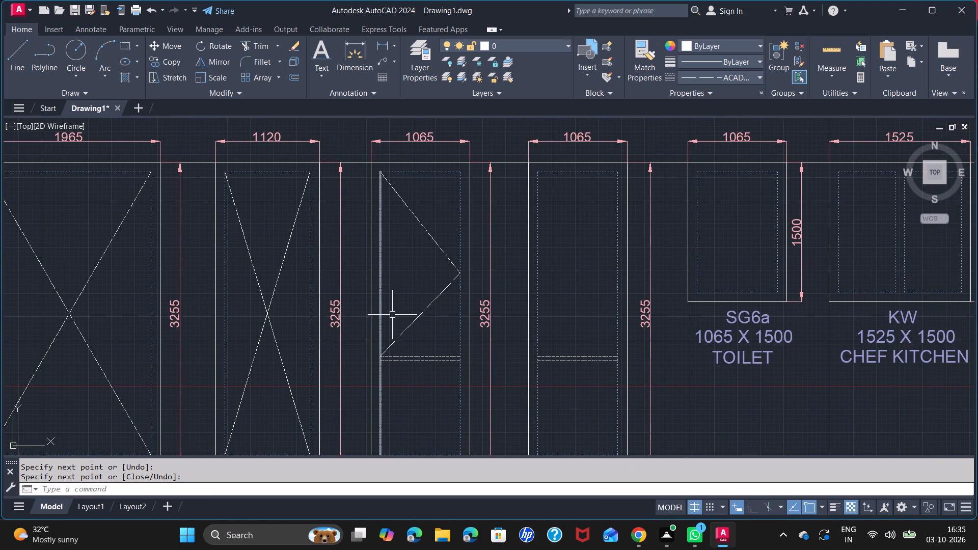
{"action": "key", "text": "space"}
{"action": "left_click", "coordinate": [537, 174]}
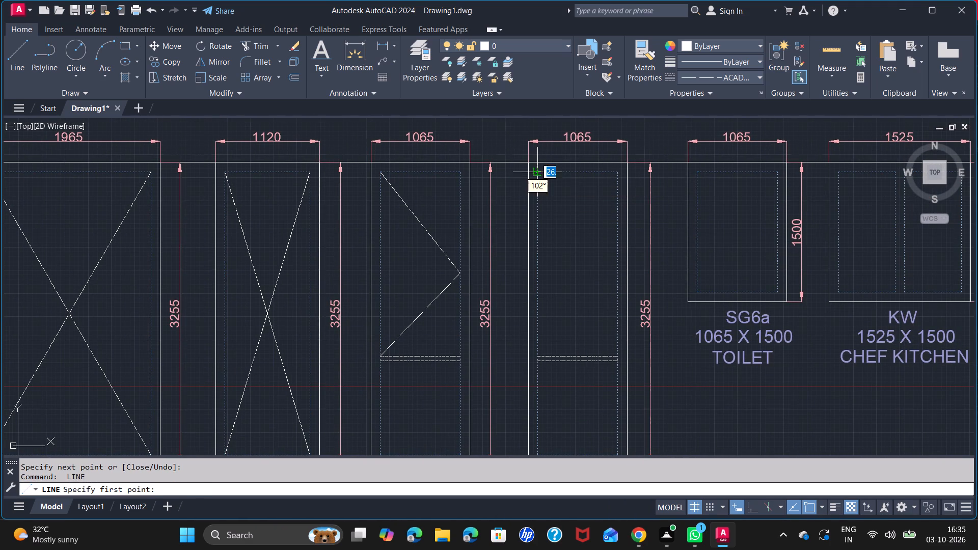
{"action": "left_click", "coordinate": [617, 263]}
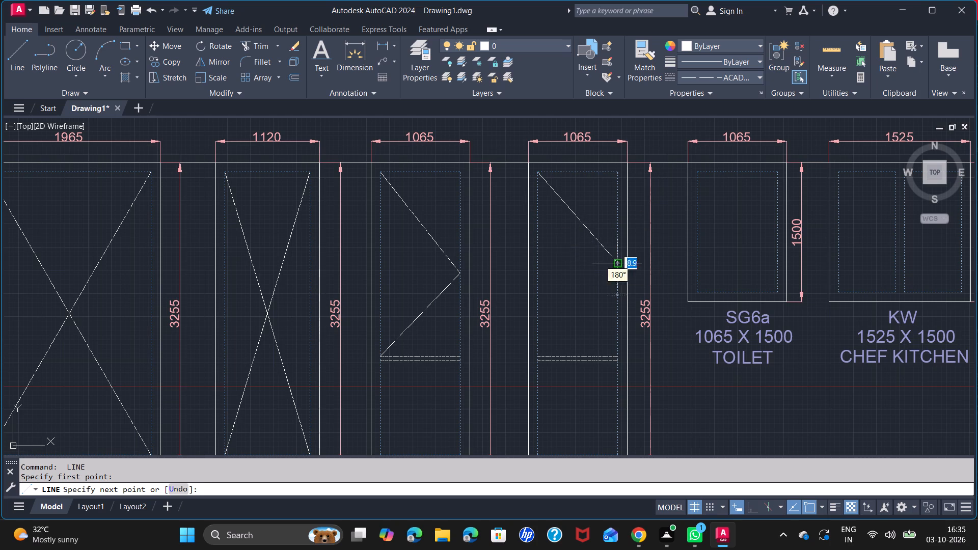
{"action": "left_click", "coordinate": [541, 358]}
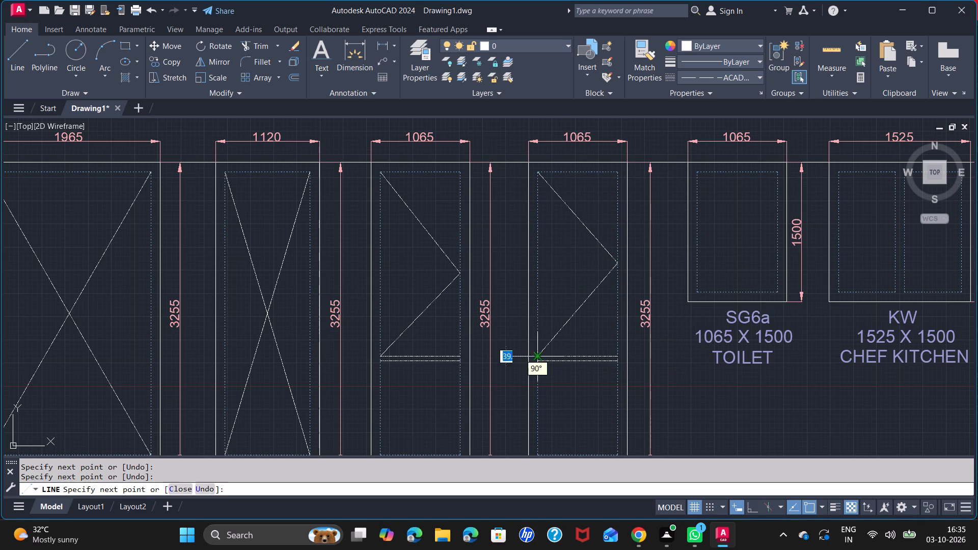
{"action": "key", "text": "space"}
Draw two crossing diagonal lines between the corners of the SG6 DRAWING ROOM window's lower panel.
{"action": "scroll", "coordinate": [599, 326], "scroll_direction": "down", "scroll_amount": 1}
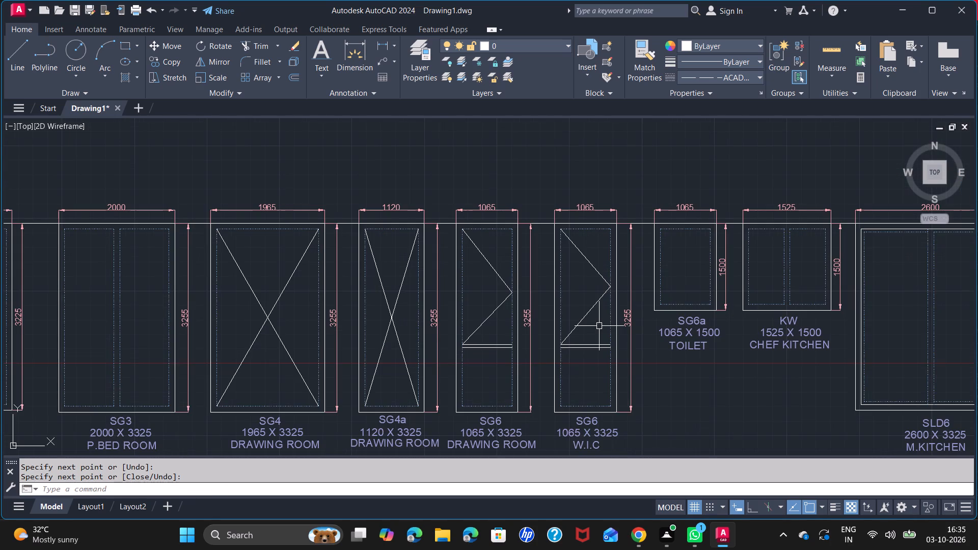
{"action": "middle_click_drag", "start_coordinate": [536, 362], "coordinate": [502, 269]}
{"action": "key", "text": "l"}
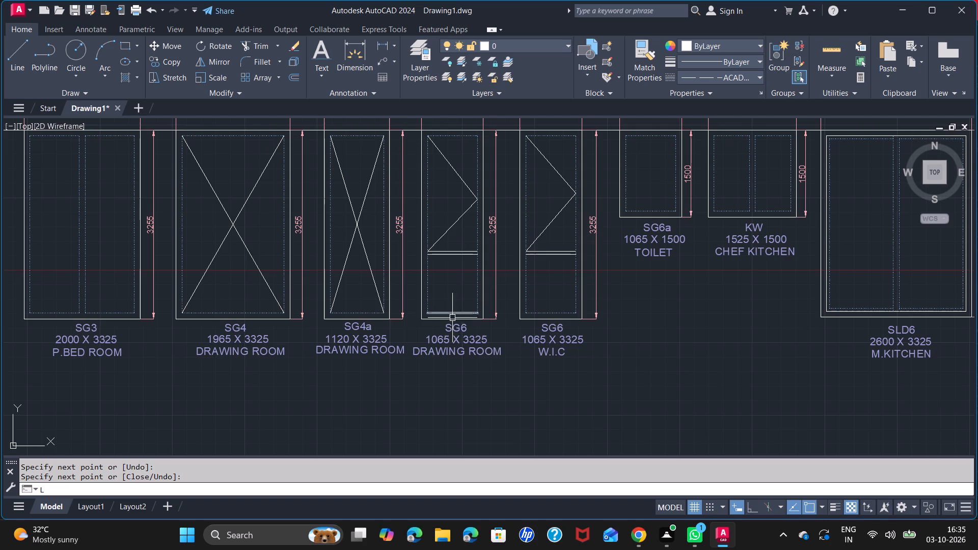
{"action": "key", "text": "Escape"}
{"action": "key", "text": "space"}
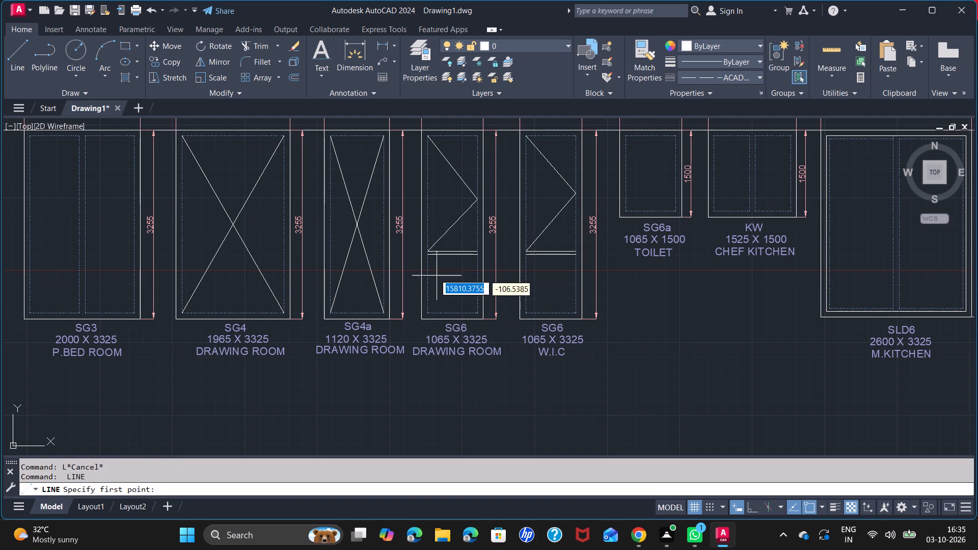
{"action": "left_click", "coordinate": [428, 256]}
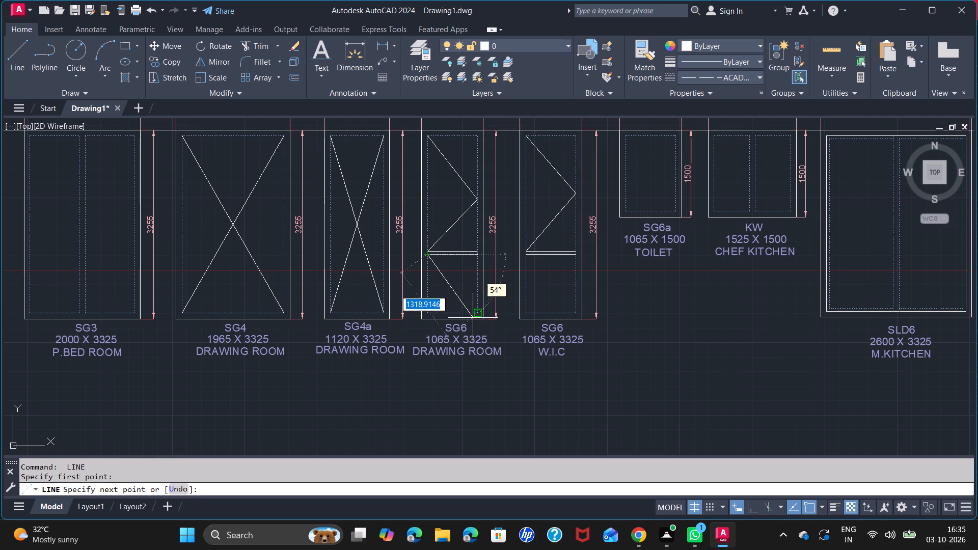
{"action": "left_click", "coordinate": [477, 315]}
{"action": "key", "text": "space"}
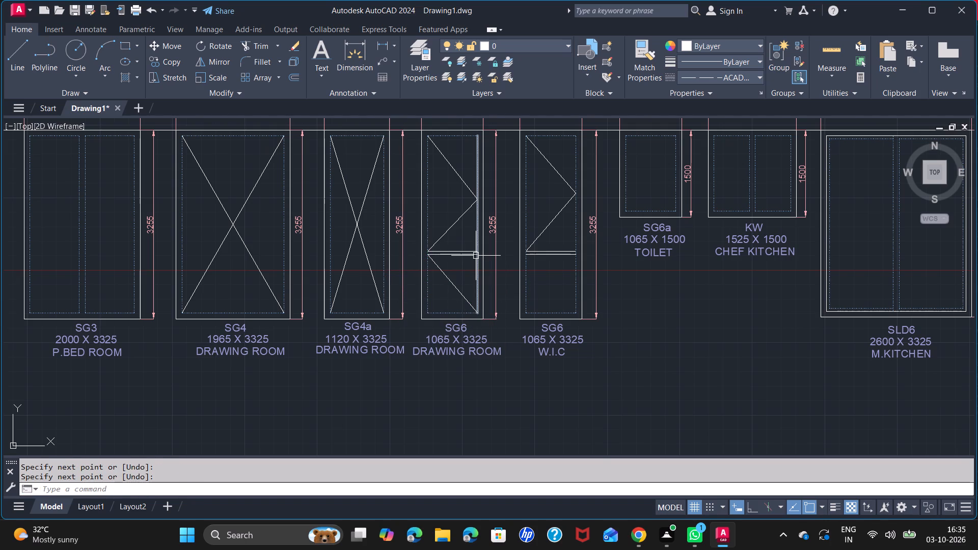
{"action": "key", "text": "space"}
{"action": "left_click", "coordinate": [476, 255]}
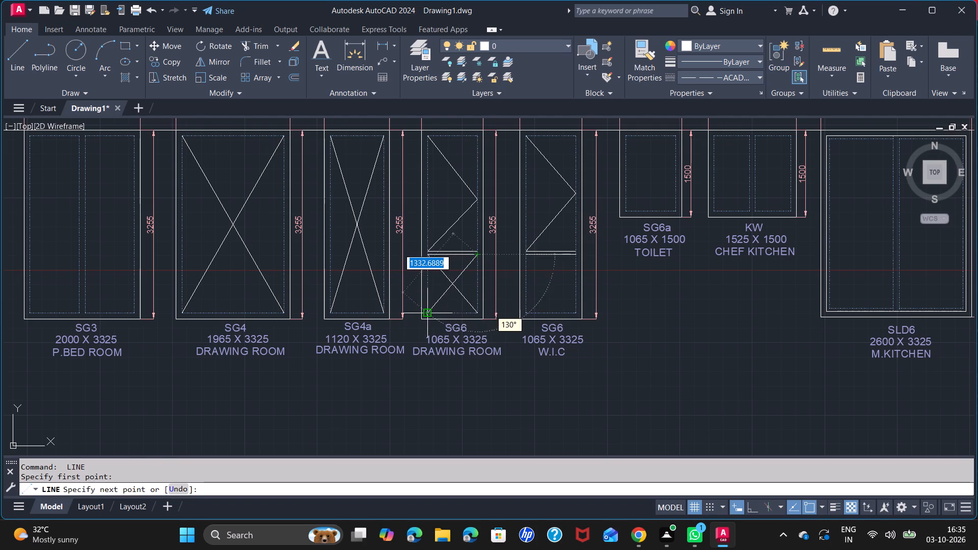
{"action": "left_click", "coordinate": [430, 314]}
{"action": "key", "text": "space"}
Draw two crossing diagonal lines between the corners of the SG6 W.I.C window's lower panel.
{"action": "key", "text": "space"}
{"action": "left_click", "coordinate": [526, 256]}
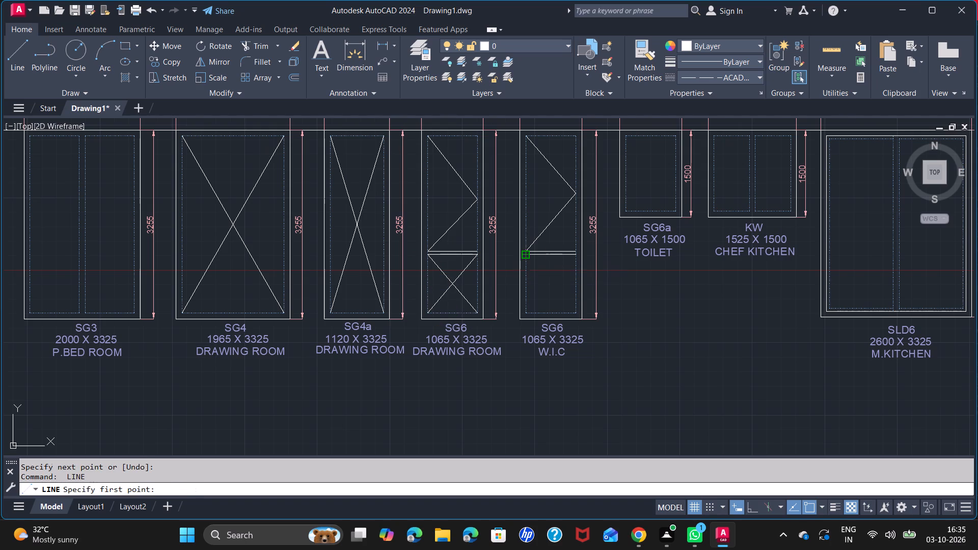
{"action": "left_click", "coordinate": [576, 316]}
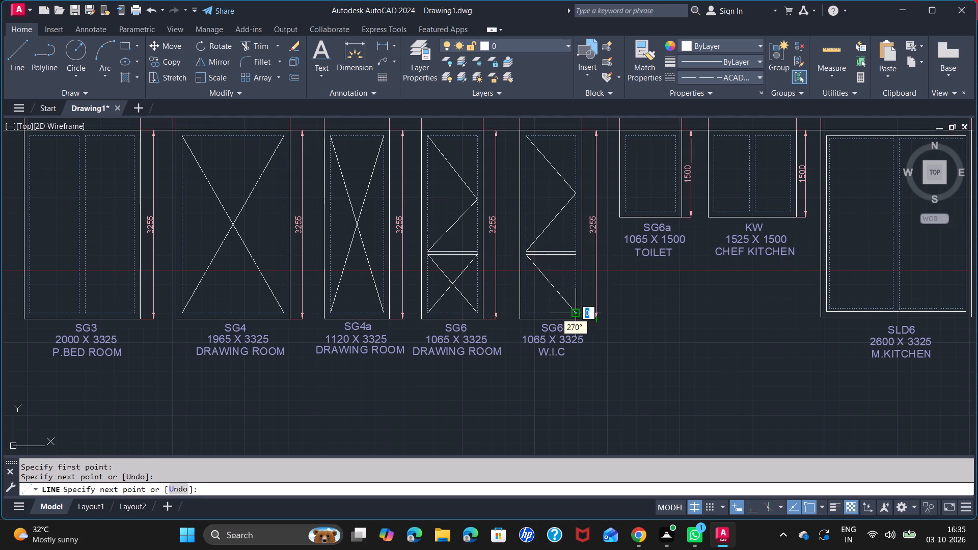
{"action": "key", "text": "space"}
{"action": "key", "text": "space"}
{"action": "left_click", "coordinate": [577, 256]}
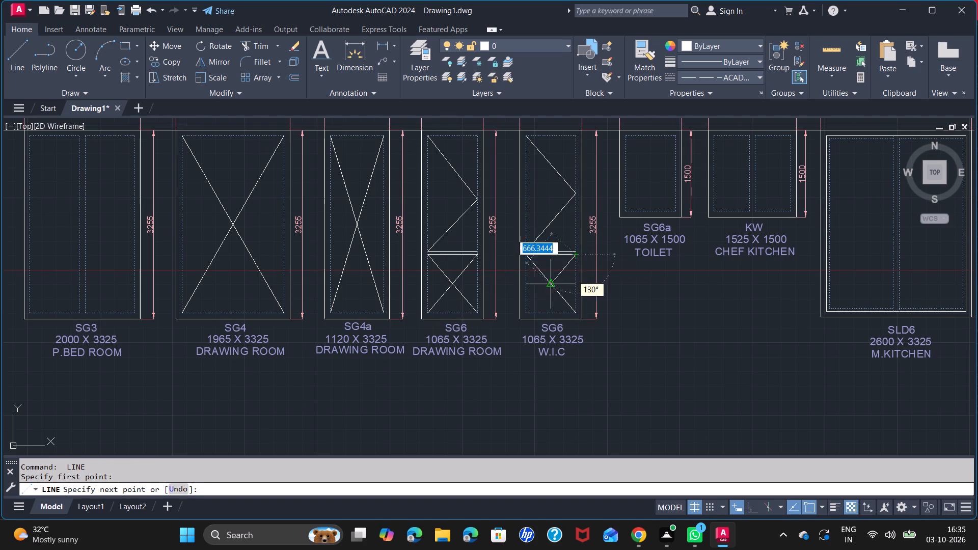
{"action": "left_click", "coordinate": [528, 311]}
{"action": "key", "text": "space"}
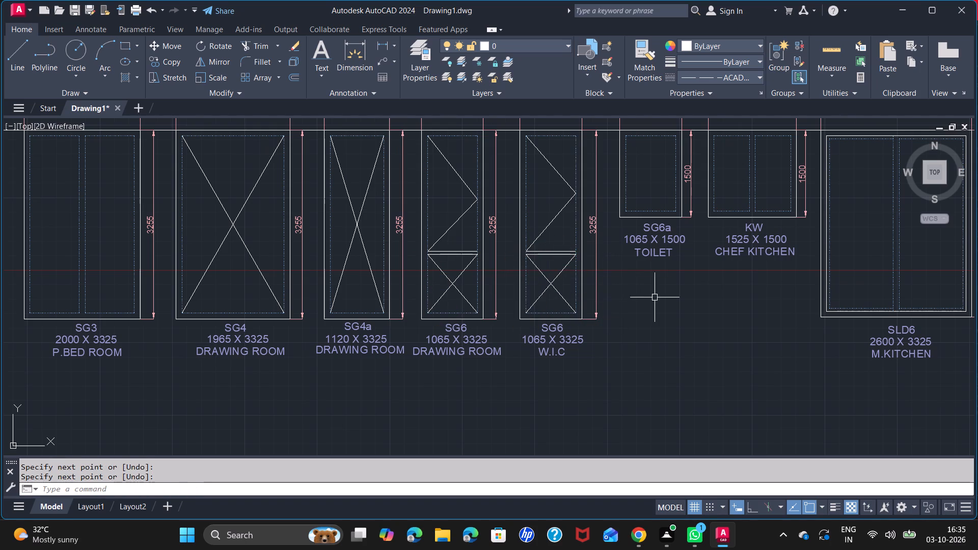
Draw a horizontal line about 460 mm long near the middle of the SG6a TOILET window, with Ortho on only for this line.
{"action": "scroll", "coordinate": [658, 297], "scroll_direction": "down", "scroll_amount": 2}
{"action": "middle_click_drag", "start_coordinate": [658, 296], "coordinate": [464, 320]}
{"action": "scroll", "coordinate": [448, 276], "scroll_direction": "up", "scroll_amount": 2}
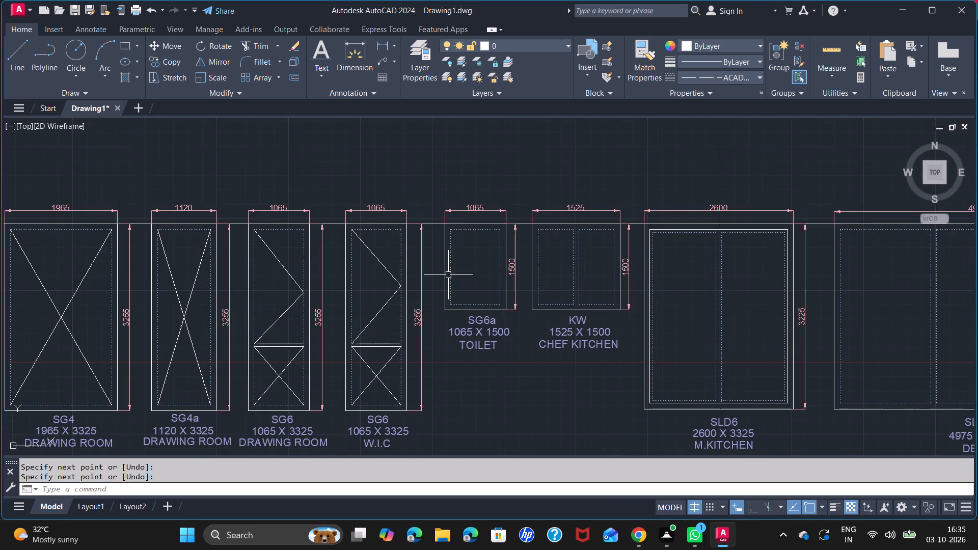
{"action": "scroll", "coordinate": [467, 266], "scroll_direction": "up", "scroll_amount": 1}
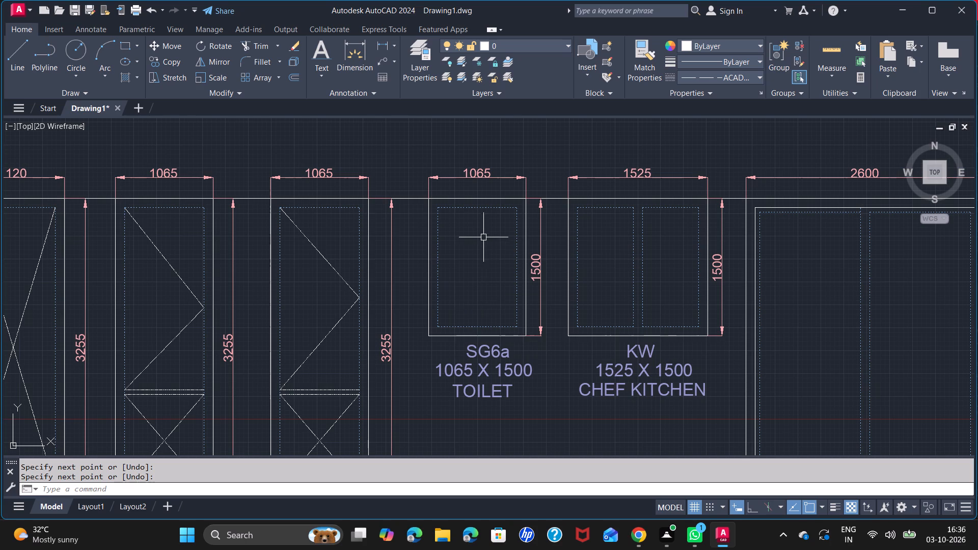
{"action": "key", "text": "l"}
{"action": "key", "text": "Return"}
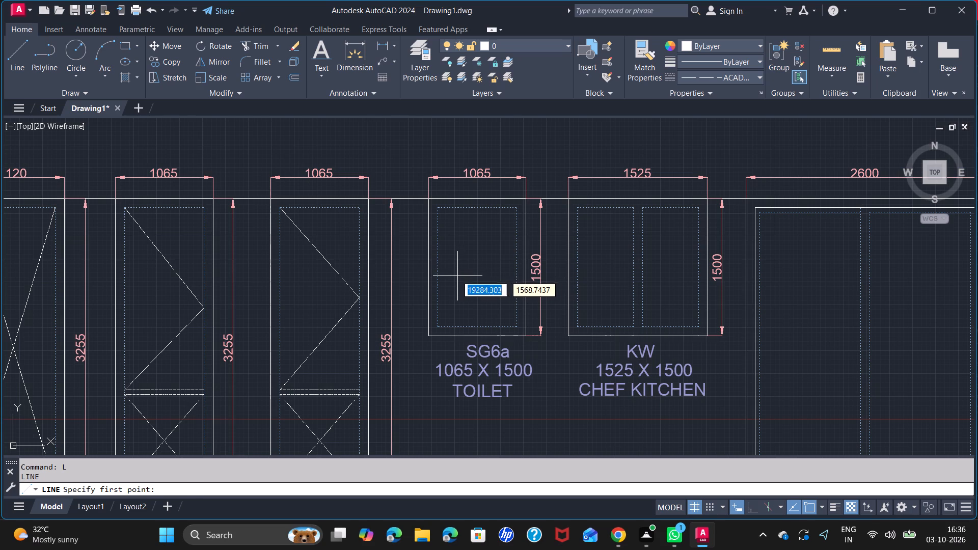
{"action": "left_click", "coordinate": [456, 275]}
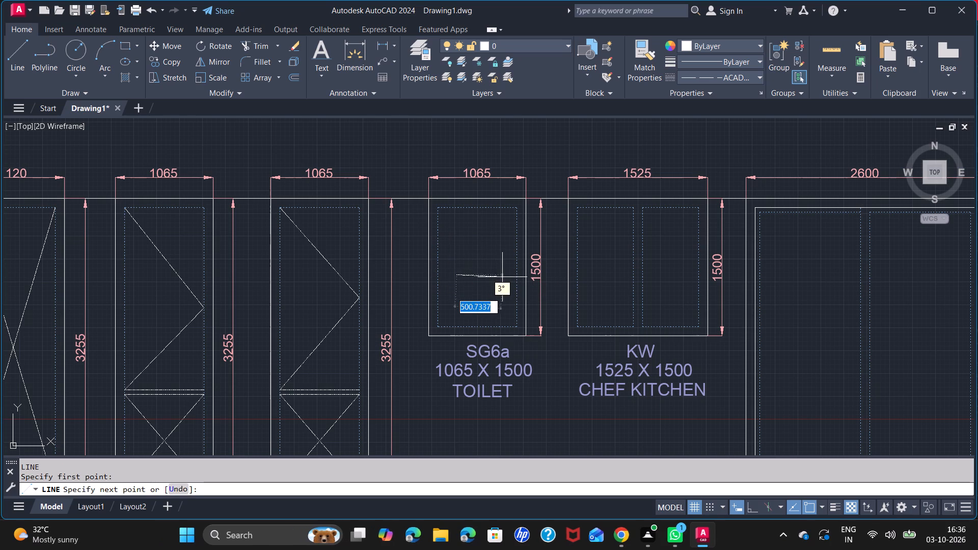
{"action": "left_click", "coordinate": [751, 506]}
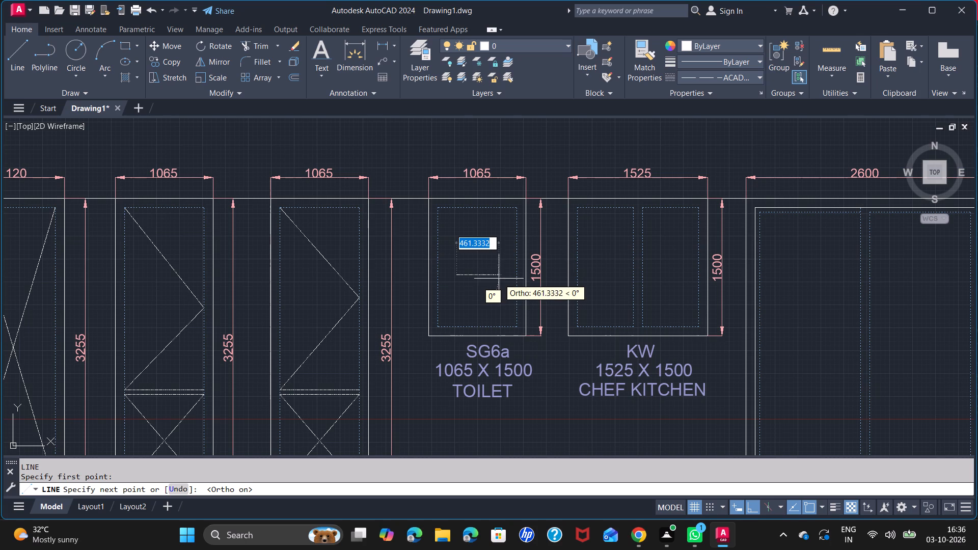
{"action": "left_click", "coordinate": [499, 274]}
{"action": "key", "text": "space"}
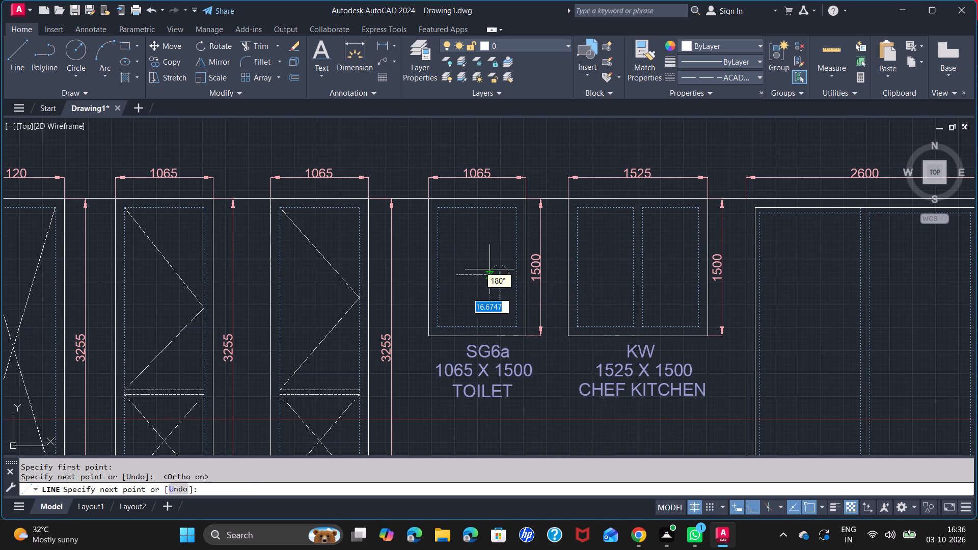
{"action": "left_click", "coordinate": [758, 512]}
Draw two slanted lines joining the upper dashed corners of the SG6a TOILET window to the ends of its short horizontal line.
{"action": "key", "text": "space"}
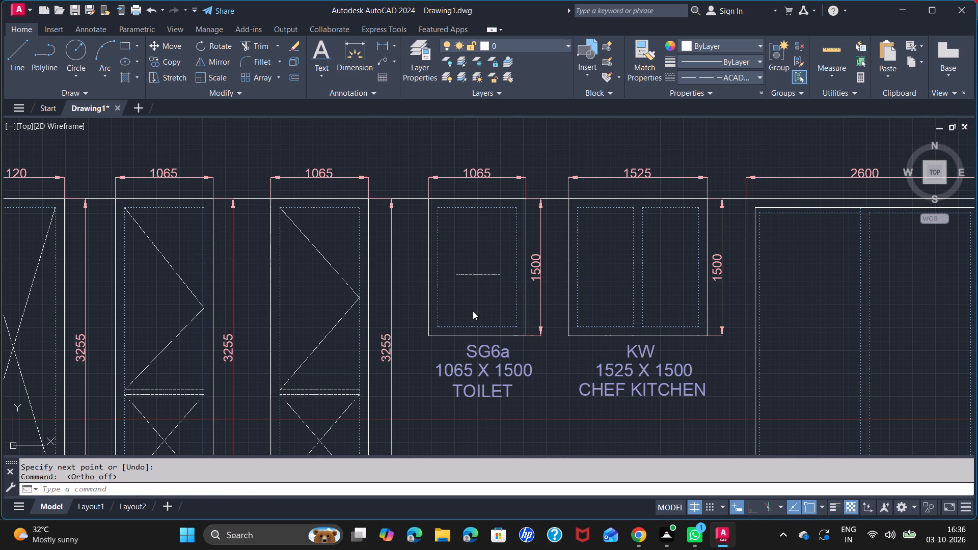
{"action": "left_click", "coordinate": [438, 205]}
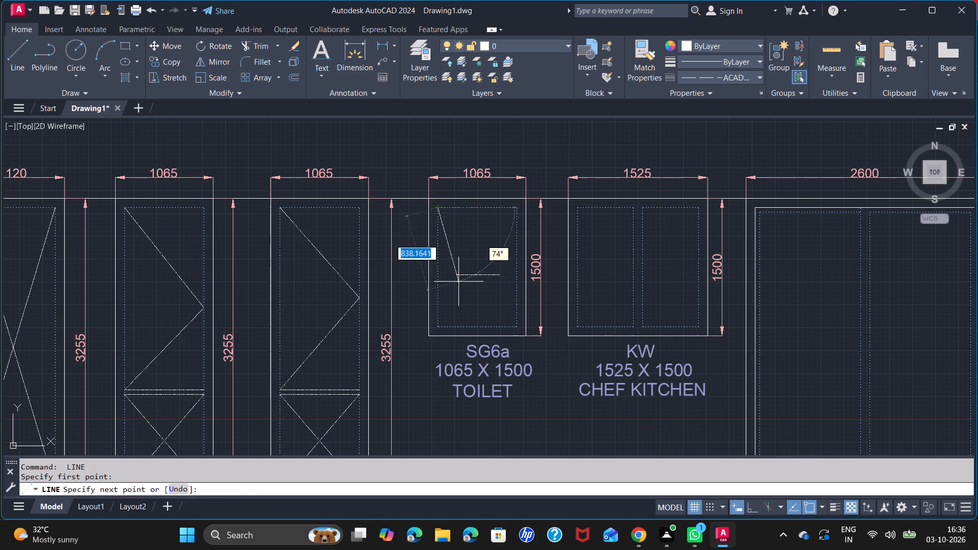
{"action": "left_click", "coordinate": [455, 277]}
{"action": "key", "text": "space"}
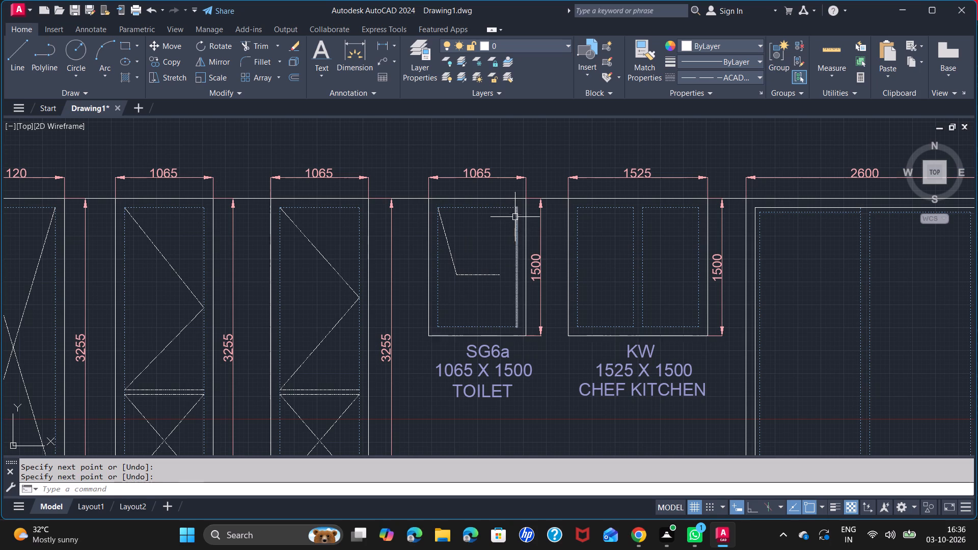
{"action": "key", "text": "space"}
{"action": "left_click", "coordinate": [515, 210]}
{"action": "left_click", "coordinate": [500, 274]}
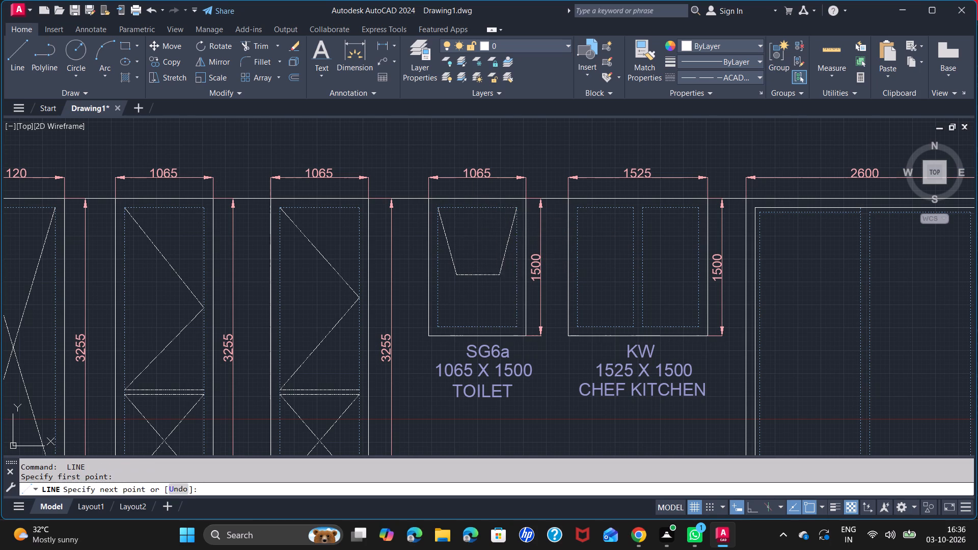
{"action": "key", "text": "space"}
Draw an 865 mm horizontal line between the dashed sides of the first SG6 FAMILY LOUNGE window, slightly below mid-height.
{"action": "scroll", "coordinate": [518, 298], "scroll_direction": "down", "scroll_amount": 2}
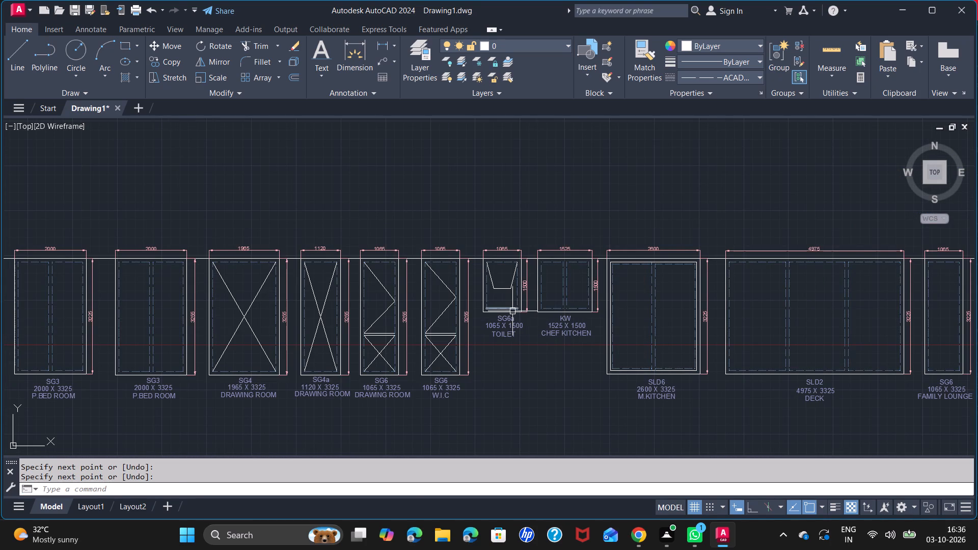
{"action": "scroll", "coordinate": [512, 311], "scroll_direction": "down", "scroll_amount": 1}
{"action": "middle_click_drag", "start_coordinate": [494, 341], "coordinate": [319, 314]}
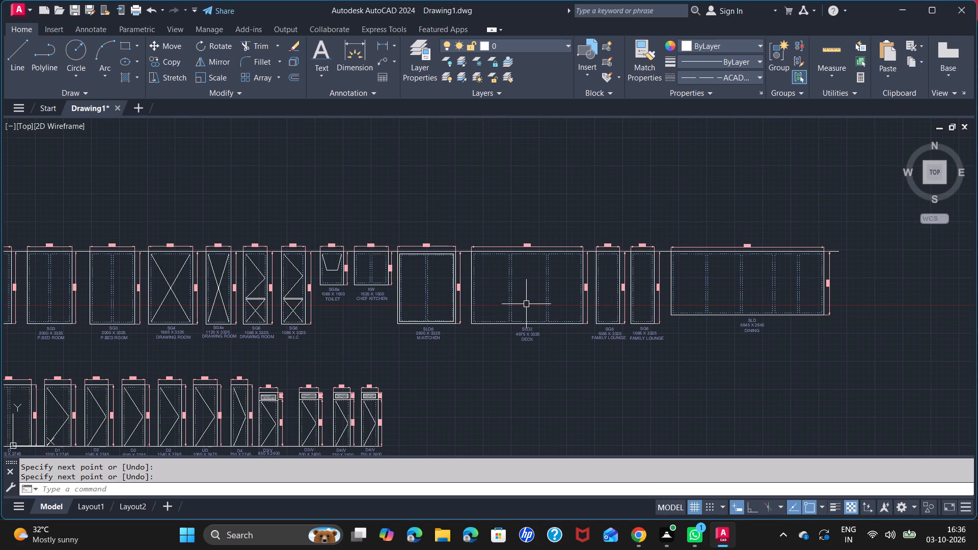
{"action": "scroll", "coordinate": [642, 298], "scroll_direction": "up", "scroll_amount": 2}
{"action": "middle_click_drag", "start_coordinate": [642, 299], "coordinate": [592, 290]}
{"action": "key", "text": "l"}
{"action": "key", "text": "Return"}
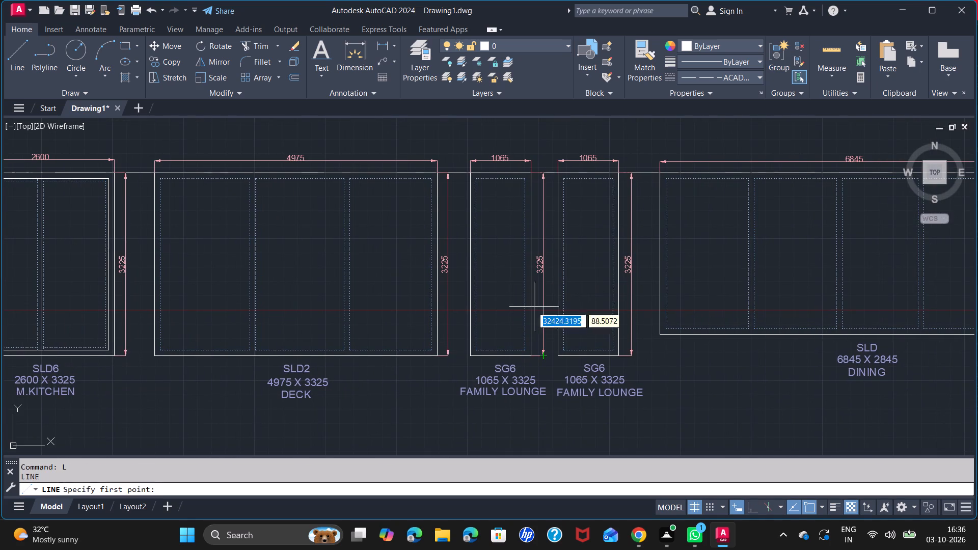
{"action": "left_click", "coordinate": [476, 285]}
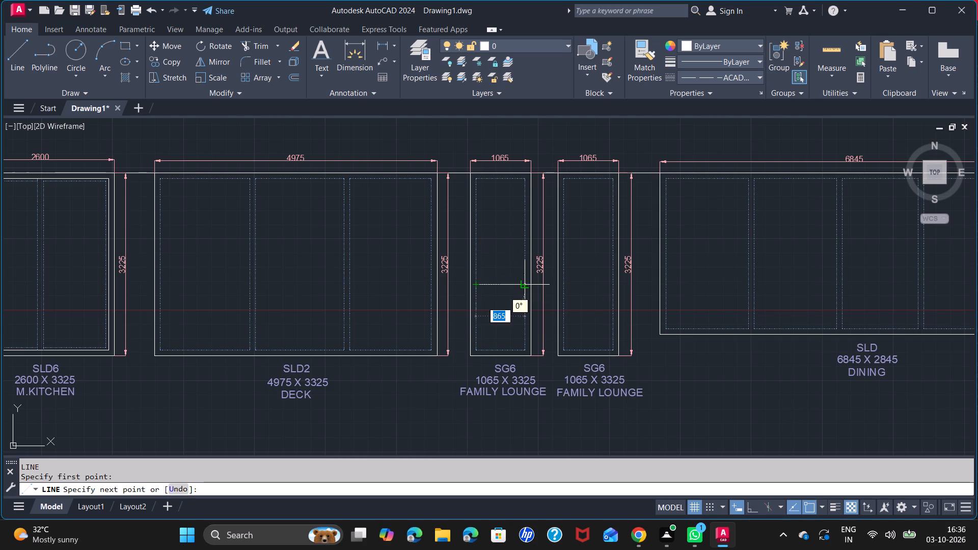
{"action": "left_click", "coordinate": [528, 285]}
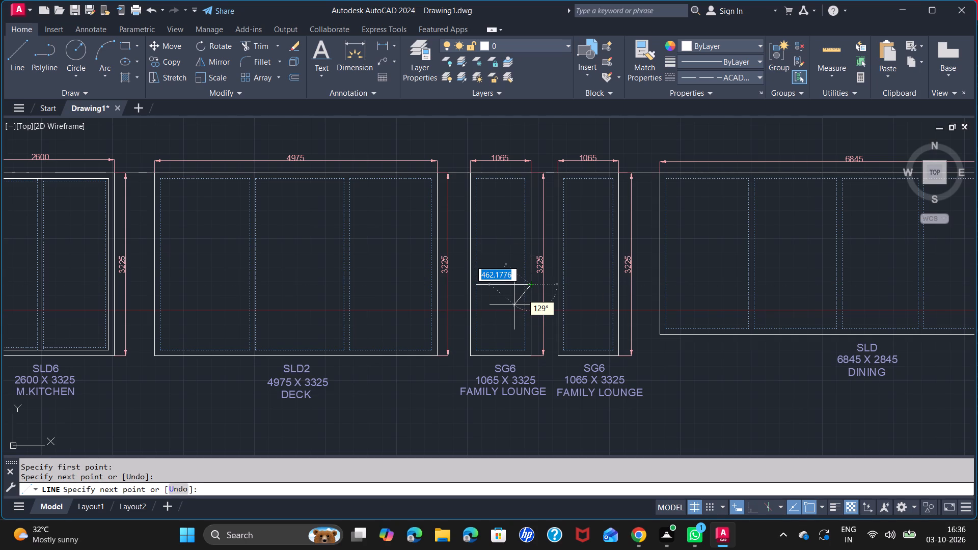
{"action": "key", "text": "ctrl+z"}
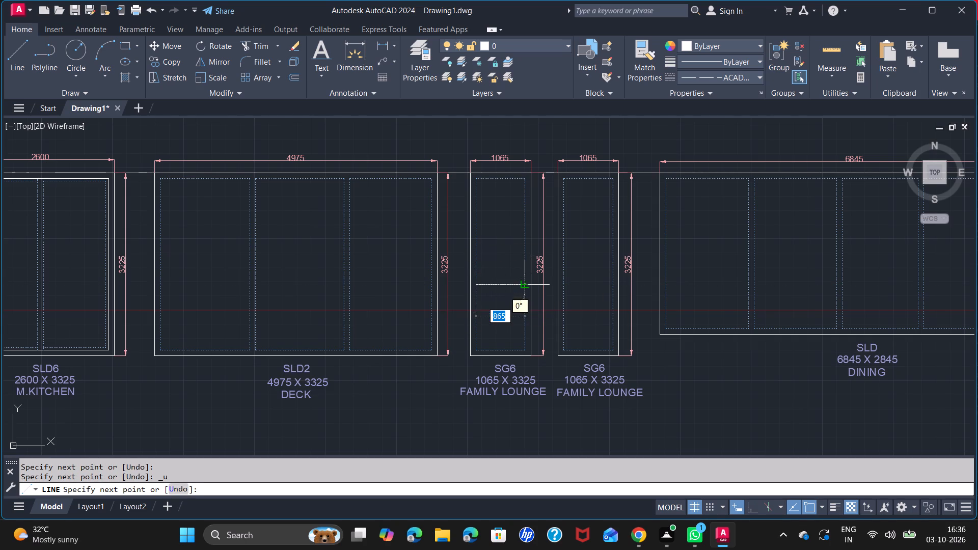
{"action": "left_click", "coordinate": [523, 286]}
{"action": "key", "text": "space"}
Draw an 865 mm horizontal line between the dashed sides of the second SG6 FAMILY LOUNGE window, level with the first window's line.
{"action": "key", "text": "space"}
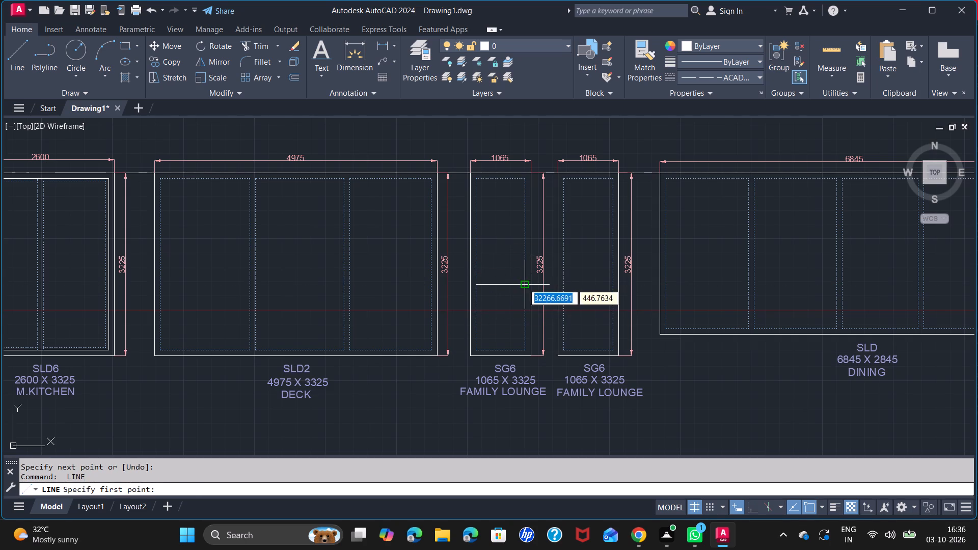
{"action": "left_click", "coordinate": [562, 287]}
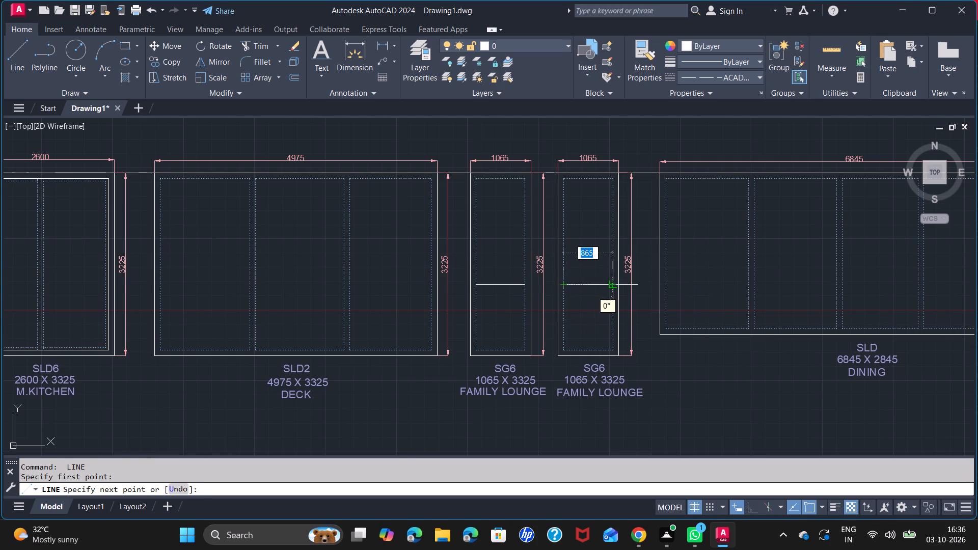
{"action": "left_click", "coordinate": [615, 286]}
{"action": "key", "text": "space"}
Draw two crossing diagonal lines between the dashed corners of the SLD DINING unit's first panel from the left.
{"action": "scroll", "coordinate": [705, 334], "scroll_direction": "down", "scroll_amount": 1}
{"action": "middle_click_drag", "start_coordinate": [705, 334], "coordinate": [612, 336]}
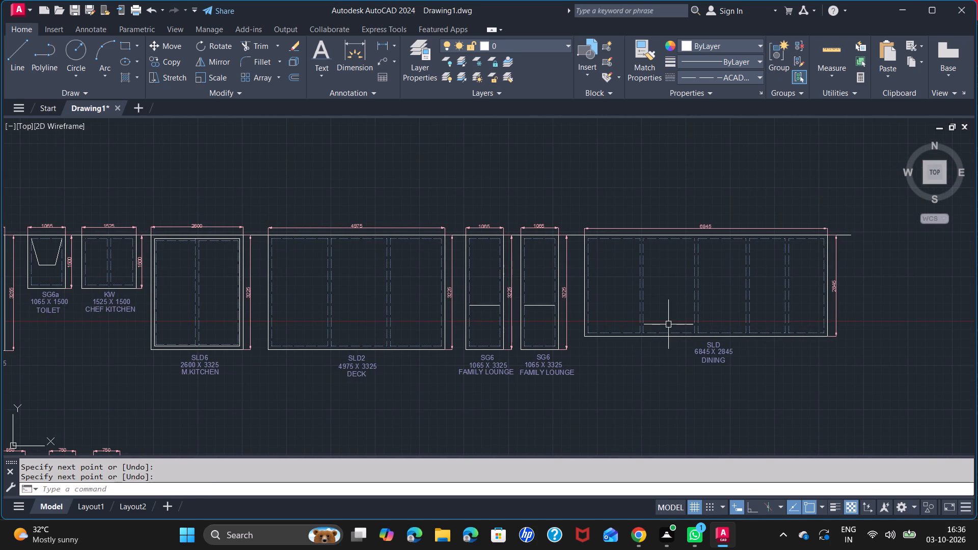
{"action": "key", "text": "l"}
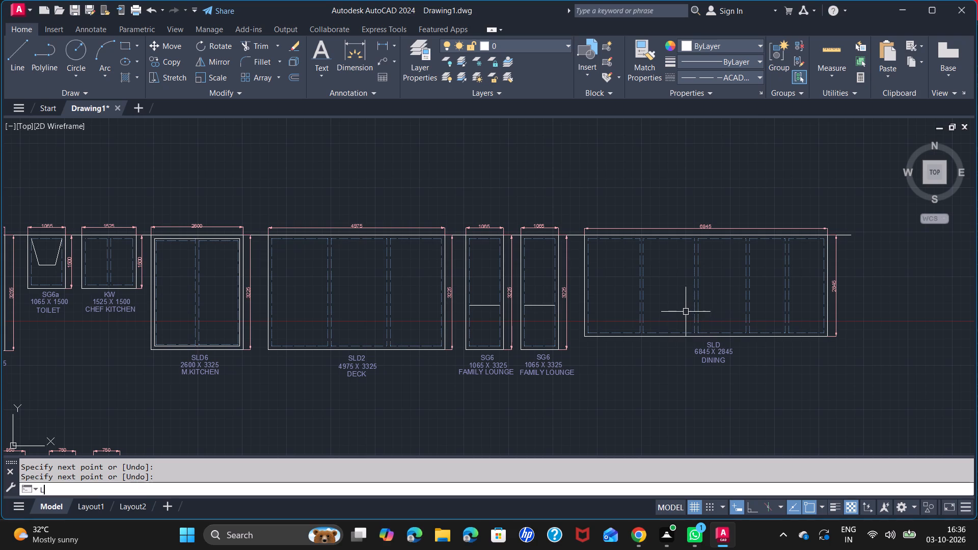
{"action": "key", "text": "Escape"}
{"action": "key", "text": "space"}
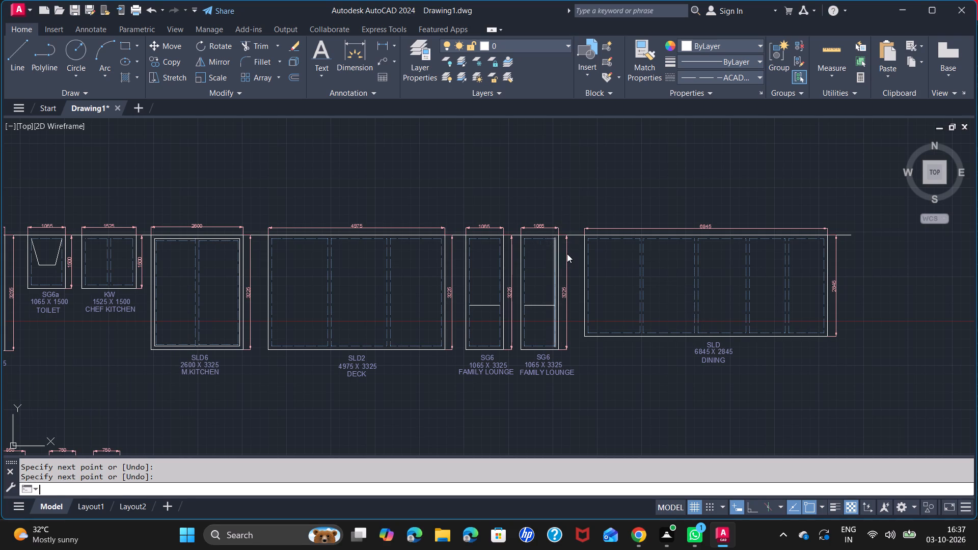
{"action": "scroll", "coordinate": [587, 235], "scroll_direction": "up", "scroll_amount": 1}
{"action": "left_click", "coordinate": [587, 243]}
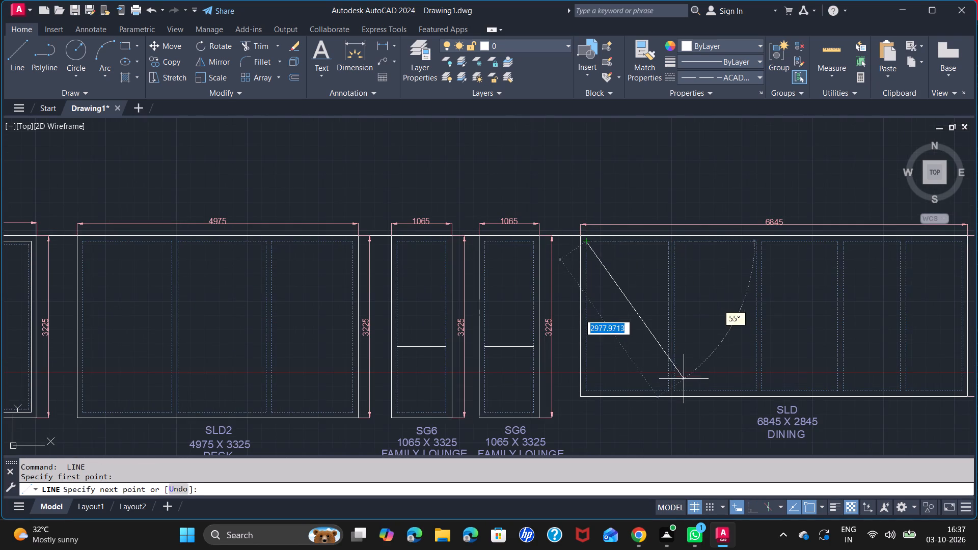
{"action": "left_click", "coordinate": [669, 390]}
{"action": "key", "text": "space"}
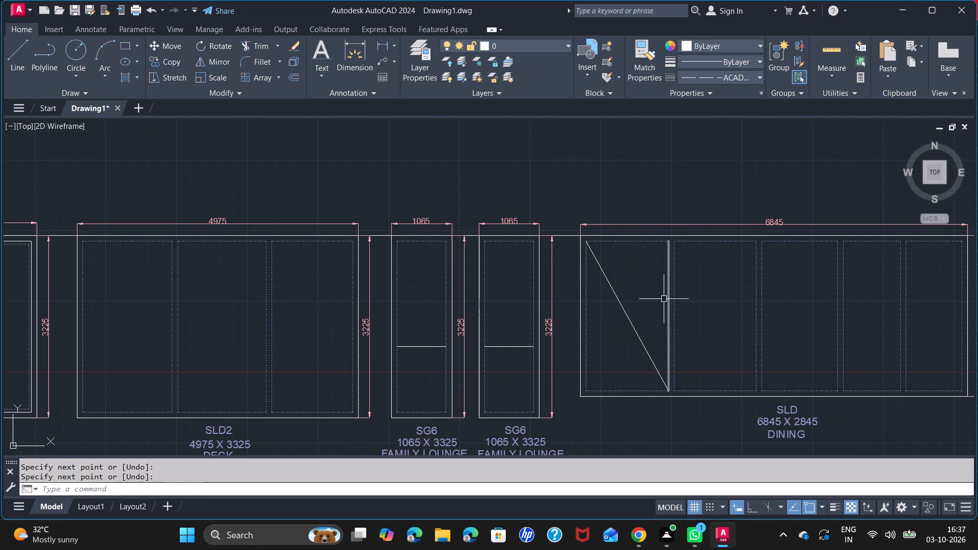
{"action": "key", "text": "space"}
{"action": "left_click", "coordinate": [667, 241]}
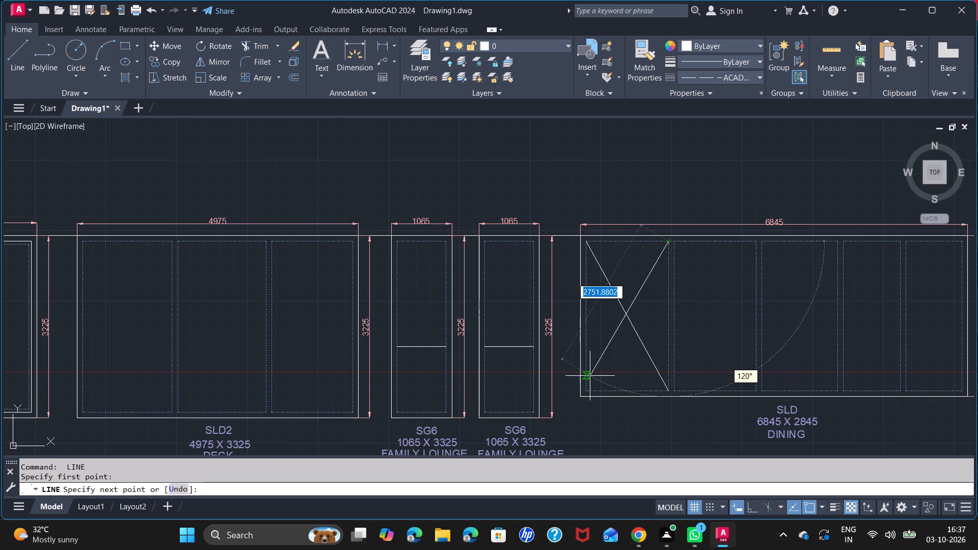
{"action": "left_click", "coordinate": [585, 391]}
{"action": "key", "text": "space"}
Draw two crossing diagonal lines between the dashed corners of the SLD DINING unit's second panel from the left.
{"action": "middle_click_drag", "start_coordinate": [630, 361], "coordinate": [609, 359]}
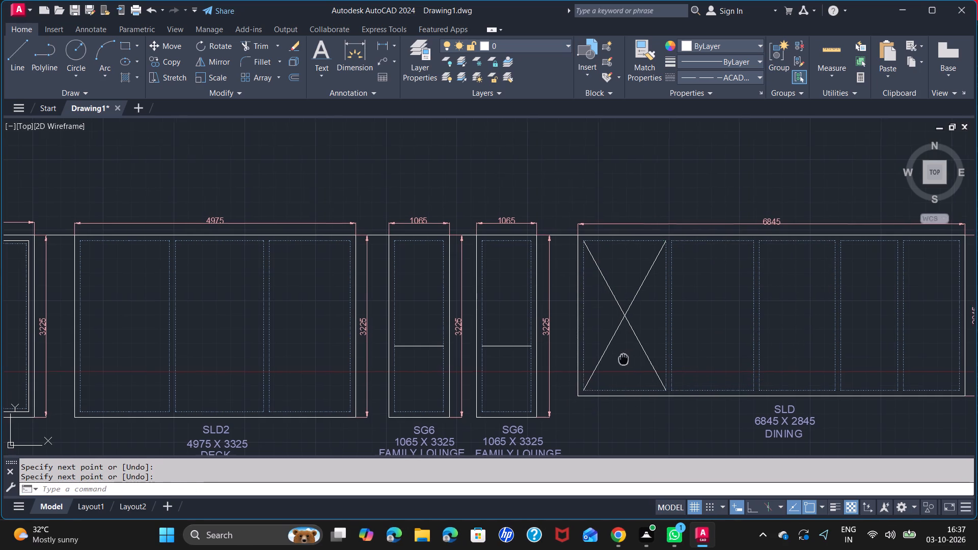
{"action": "middle_click_drag", "start_coordinate": [609, 359], "coordinate": [447, 352]}
{"action": "key", "text": "space"}
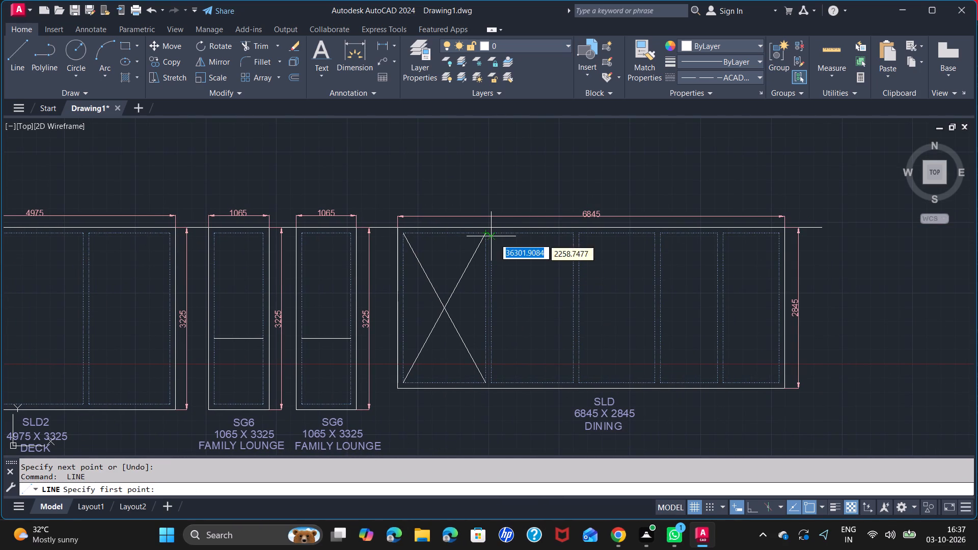
{"action": "left_click", "coordinate": [494, 231]}
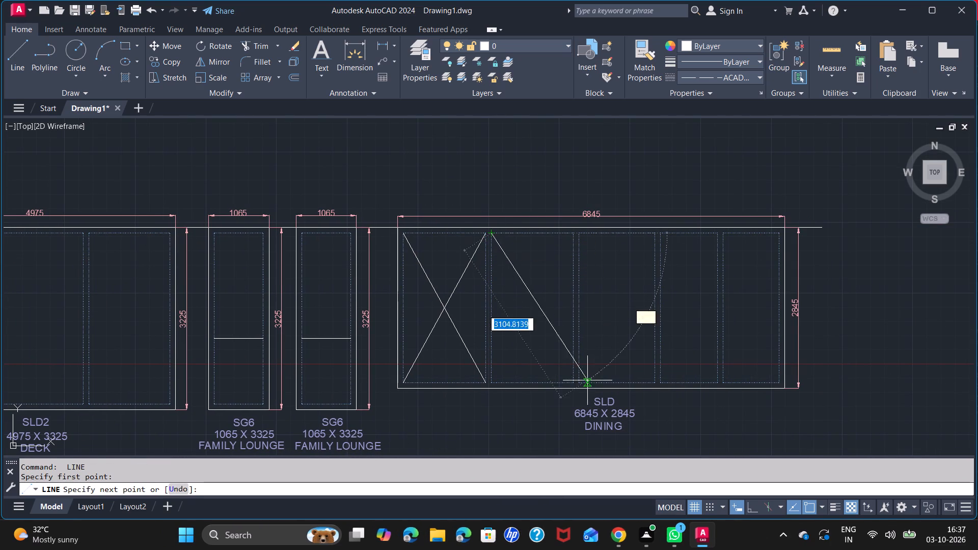
{"action": "left_click", "coordinate": [571, 379]}
{"action": "key", "text": "space"}
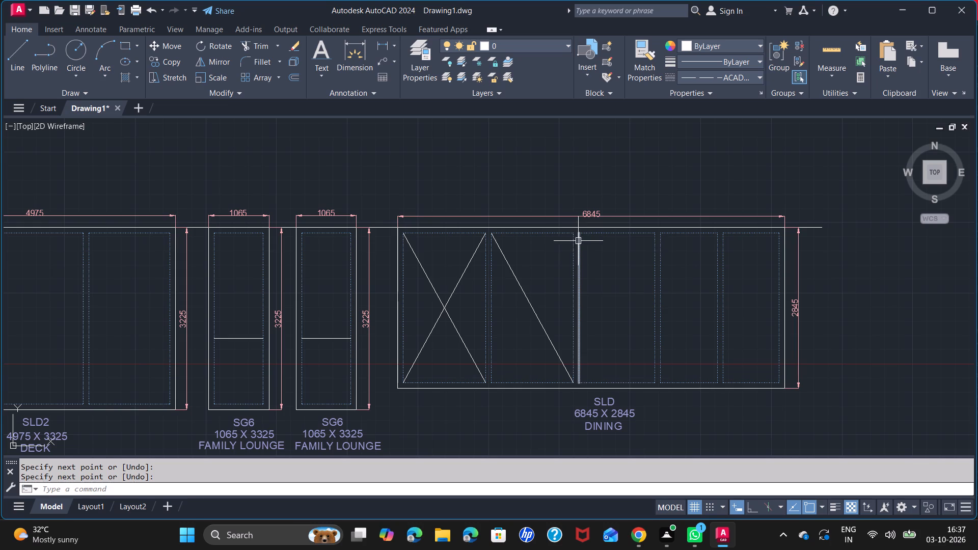
{"action": "key", "text": "space"}
{"action": "left_click", "coordinate": [572, 232]}
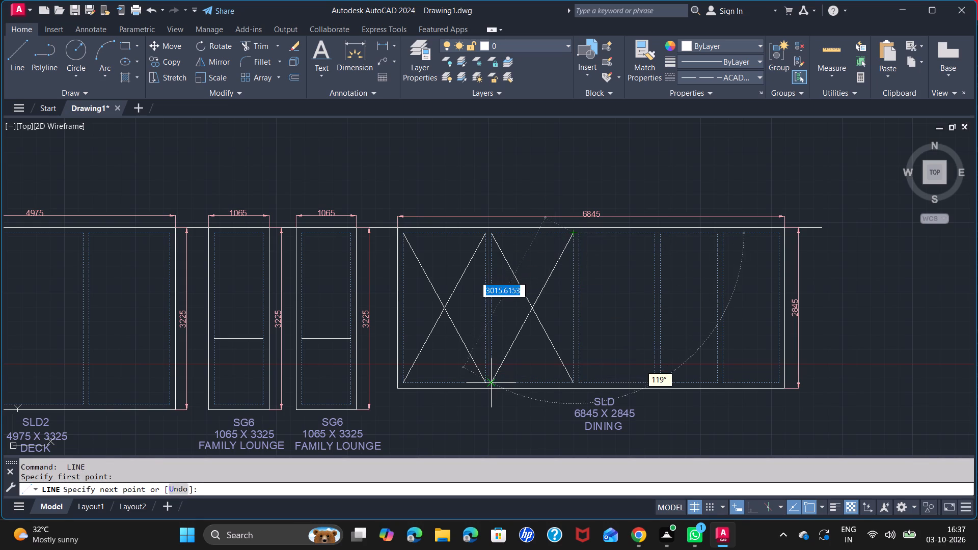
{"action": "left_click", "coordinate": [491, 382]}
{"action": "key", "text": "space"}
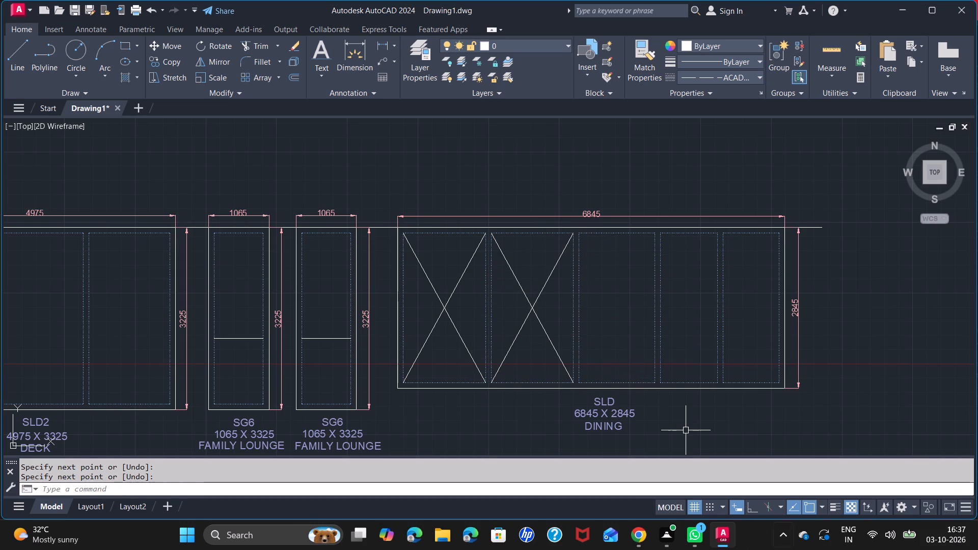
Draw two crossing diagonal lines between the dashed corners of the SLD DINING unit's third panel from the left.
{"action": "key", "text": "space"}
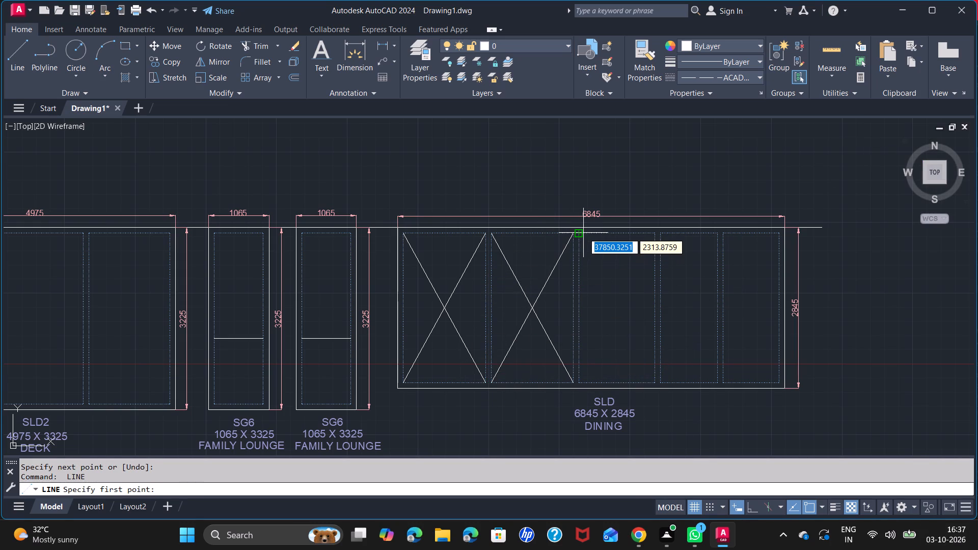
{"action": "left_click", "coordinate": [579, 233]}
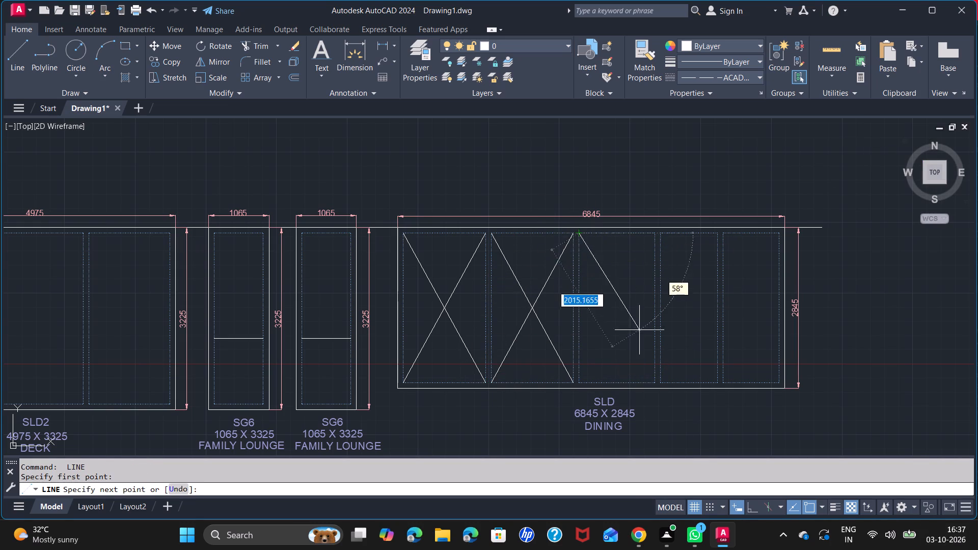
{"action": "left_click", "coordinate": [654, 385]}
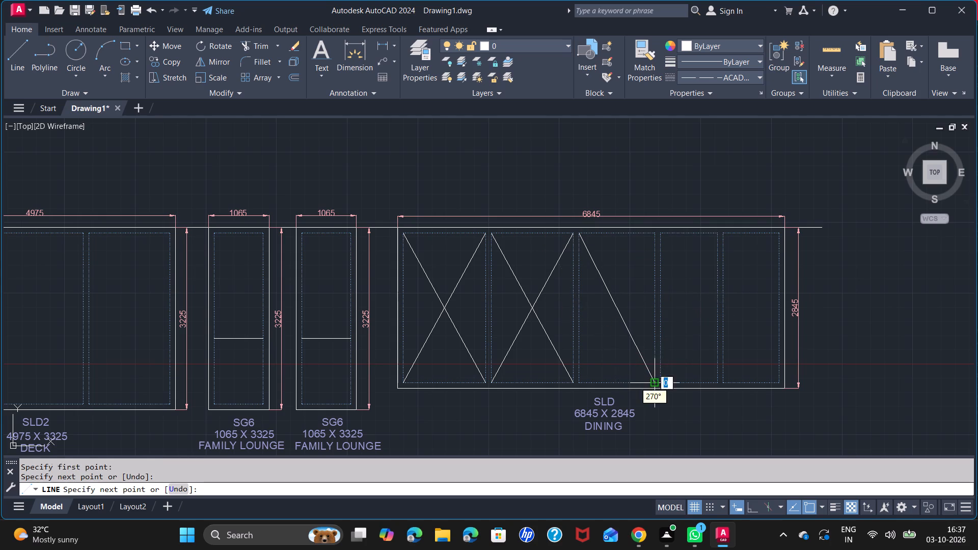
{"action": "key", "text": "space"}
{"action": "key", "text": "space"}
{"action": "left_click", "coordinate": [656, 235]}
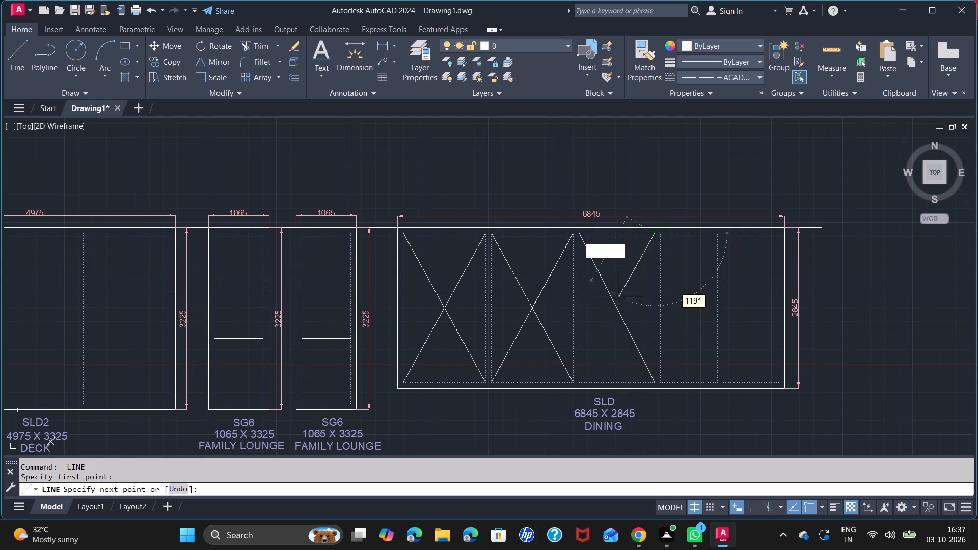
{"action": "left_click", "coordinate": [581, 381]}
{"action": "key", "text": "space"}
{"action": "scroll", "coordinate": [618, 357], "scroll_direction": "down", "scroll_amount": 2}
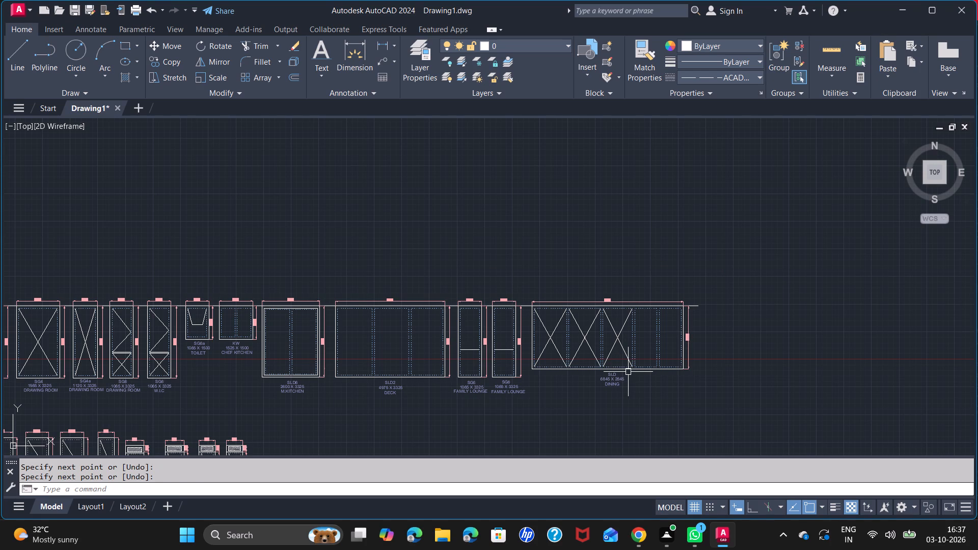
Offset the horizontal division lines of both SG6 FAMILY LOUNGE windows 50 mm upward.
{"action": "scroll", "coordinate": [464, 332], "scroll_direction": "up", "scroll_amount": 2}
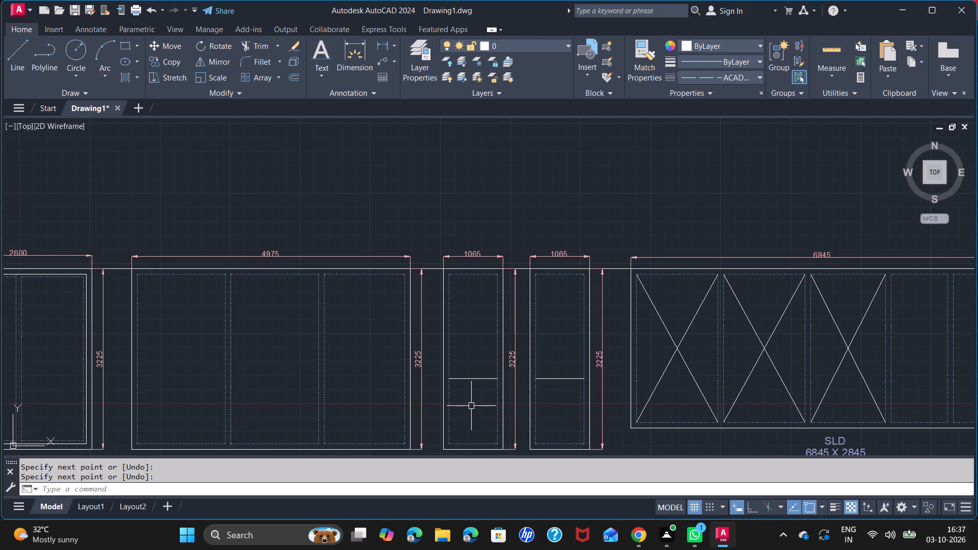
{"action": "type", "text": "OF"}
{"action": "key", "text": "space"}
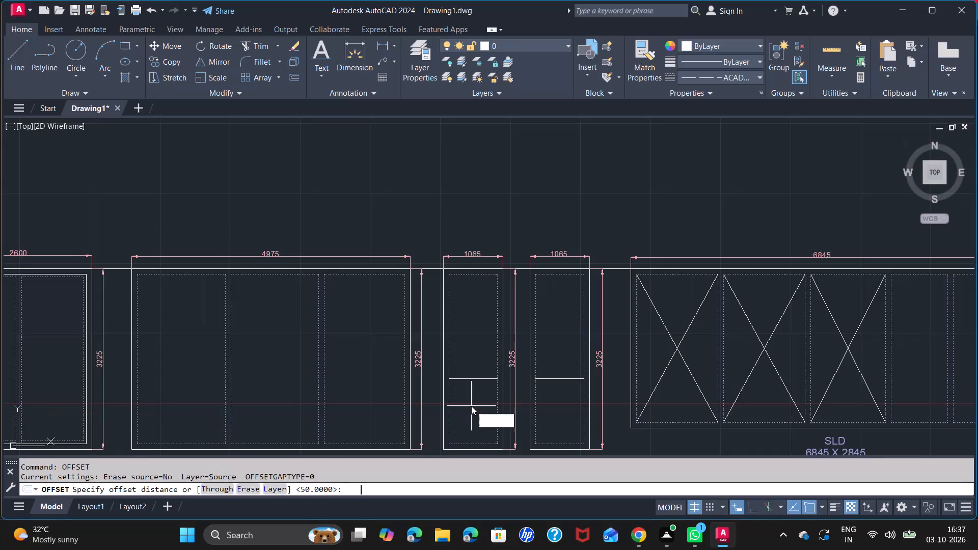
{"action": "key", "text": "5"}
{"action": "key", "text": "0"}
{"action": "key", "text": "Return"}
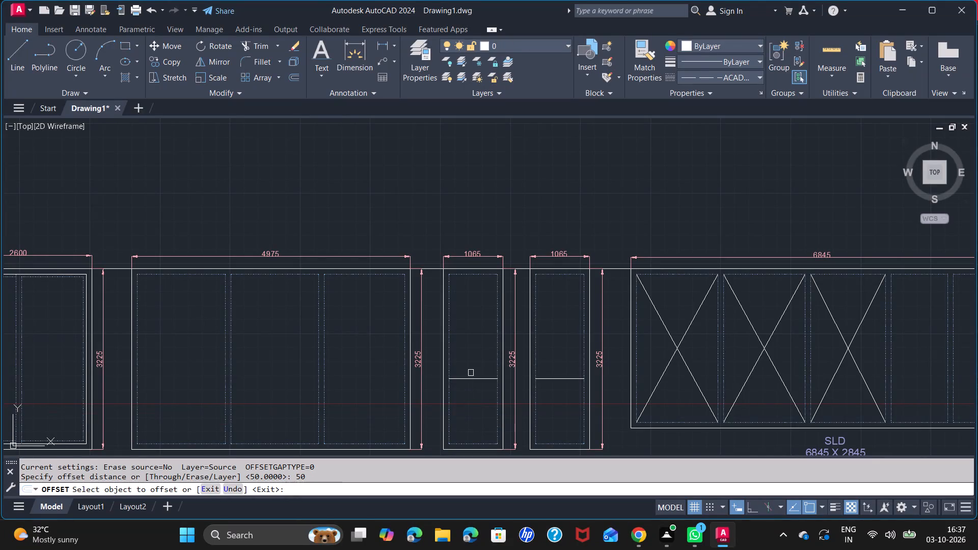
{"action": "left_click", "coordinate": [471, 378]}
{"action": "left_click", "coordinate": [473, 371]}
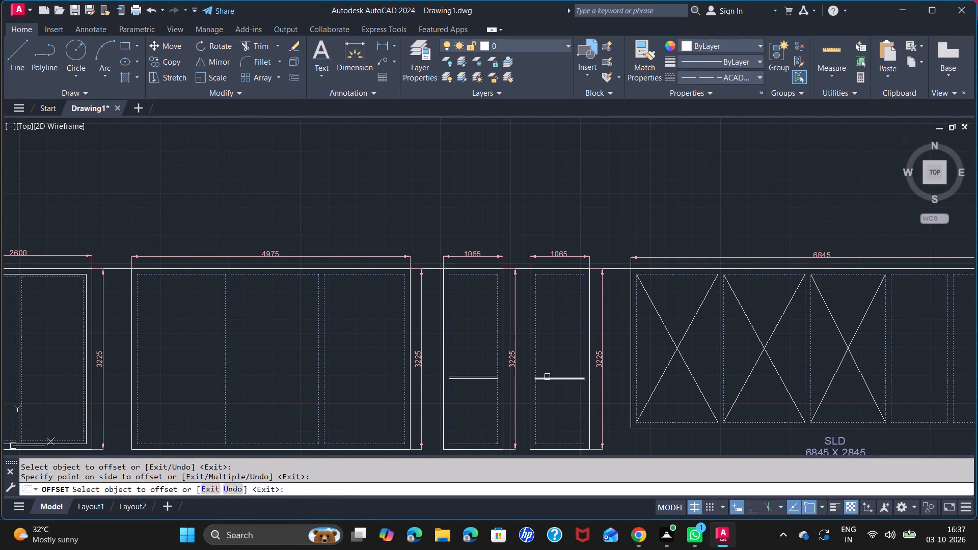
{"action": "left_click", "coordinate": [551, 377]}
{"action": "left_click", "coordinate": [555, 370]}
{"action": "key", "text": "space"}
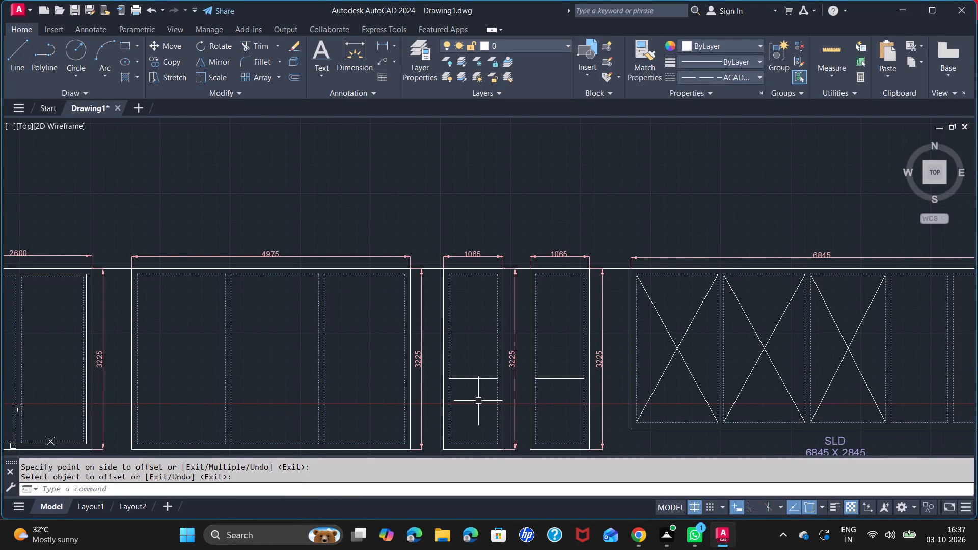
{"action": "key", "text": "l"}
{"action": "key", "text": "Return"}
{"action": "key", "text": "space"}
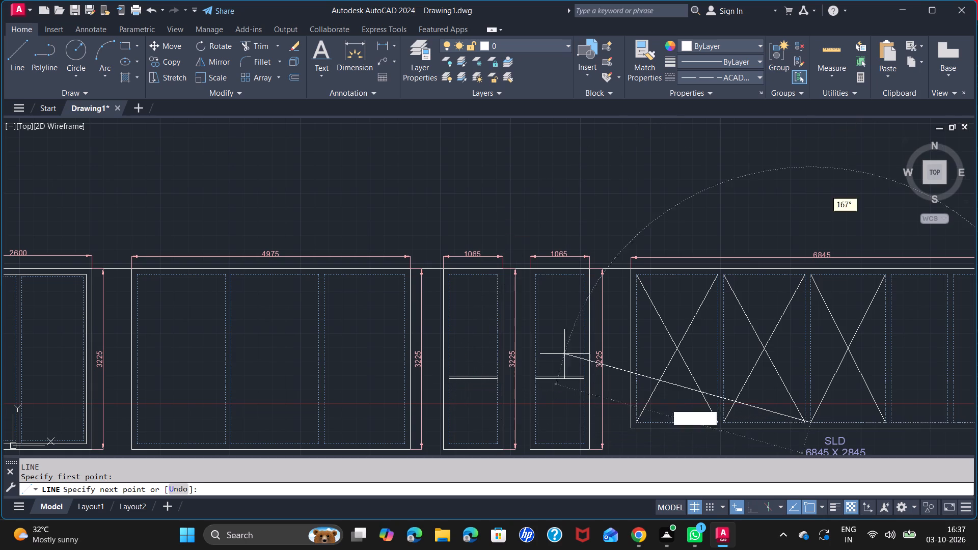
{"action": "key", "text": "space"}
Draw two crossing diagonal lines in the panel below the division lines of the first SG6 FAMILY LOUNGE window.
{"action": "key", "text": "space"}
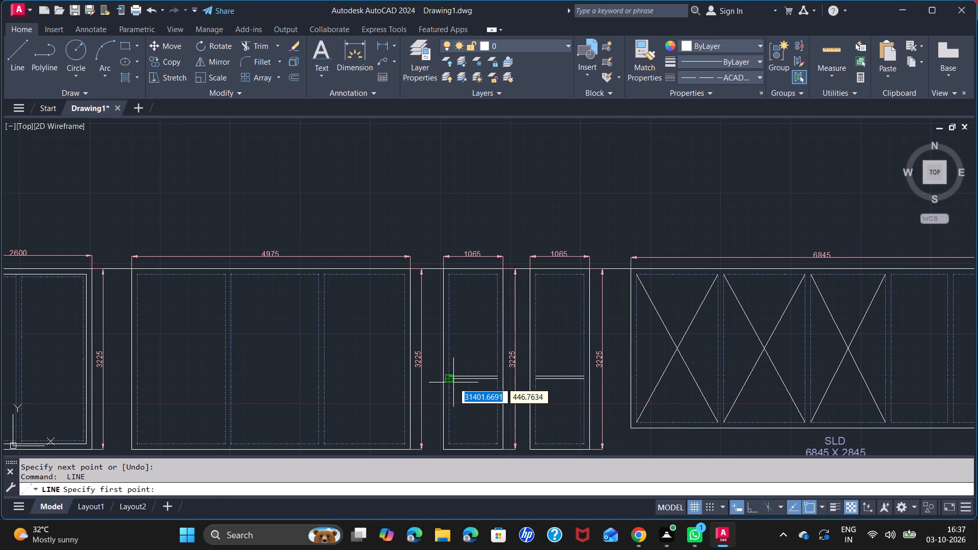
{"action": "scroll", "coordinate": [449, 378], "scroll_direction": "up", "scroll_amount": 1}
{"action": "left_click", "coordinate": [450, 377]}
{"action": "middle_click_drag", "start_coordinate": [488, 396], "coordinate": [467, 317]}
{"action": "left_click", "coordinate": [499, 401]}
{"action": "key", "text": "space"}
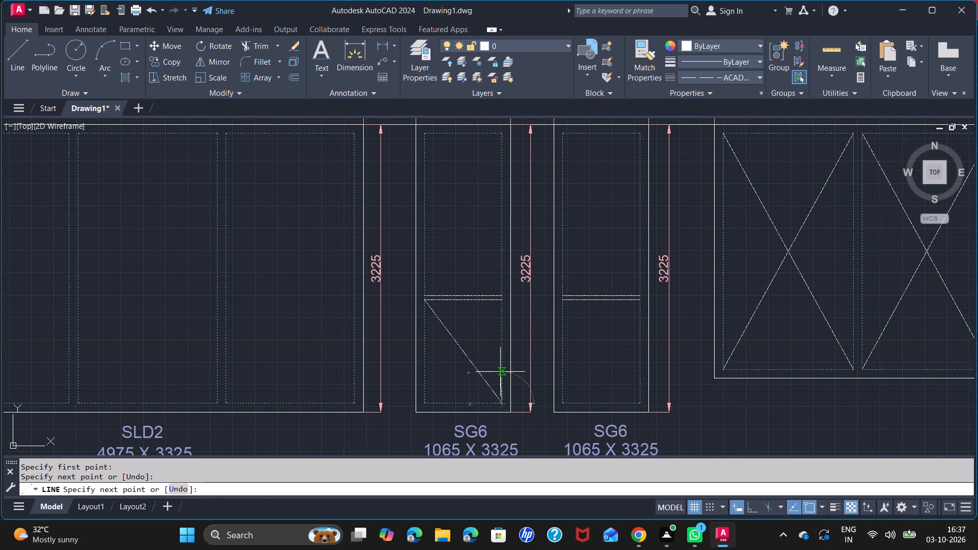
{"action": "key", "text": "space"}
{"action": "left_click", "coordinate": [501, 301]}
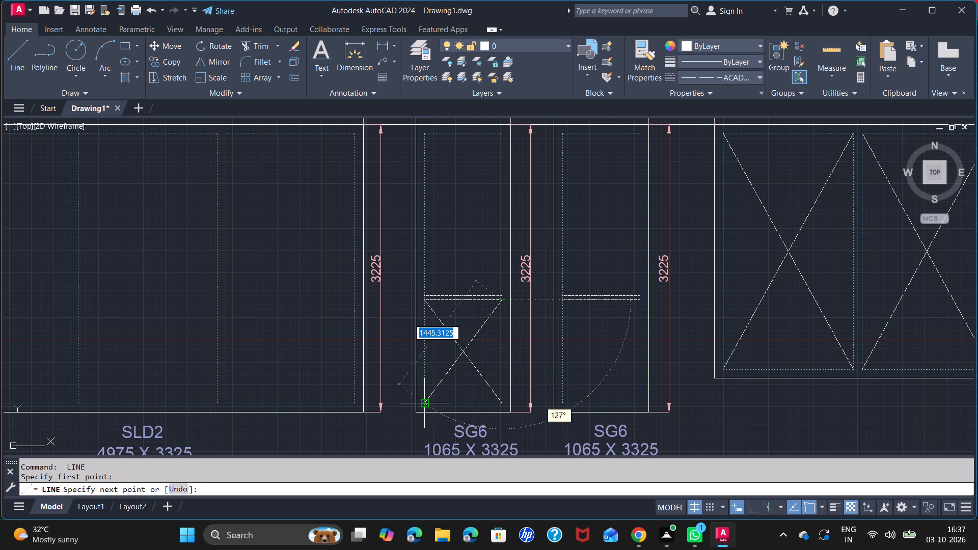
{"action": "left_click", "coordinate": [427, 402]}
{"action": "key", "text": "space"}
Draw two crossing diagonal lines in the panel below the division lines of the second SG6 FAMILY LOUNGE window.
{"action": "key", "text": "space"}
{"action": "left_click", "coordinate": [564, 299]}
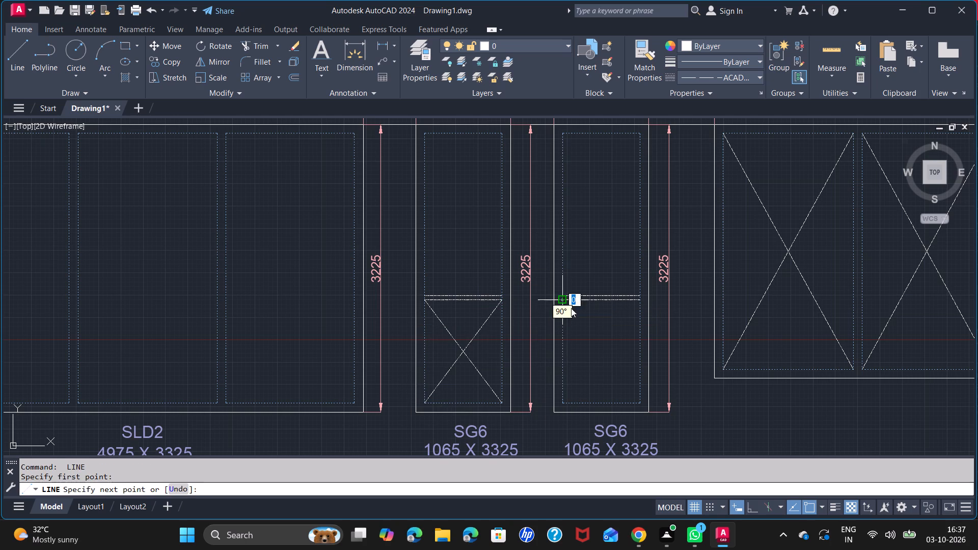
{"action": "left_click", "coordinate": [641, 403]}
{"action": "key", "text": "space"}
{"action": "key", "text": "space"}
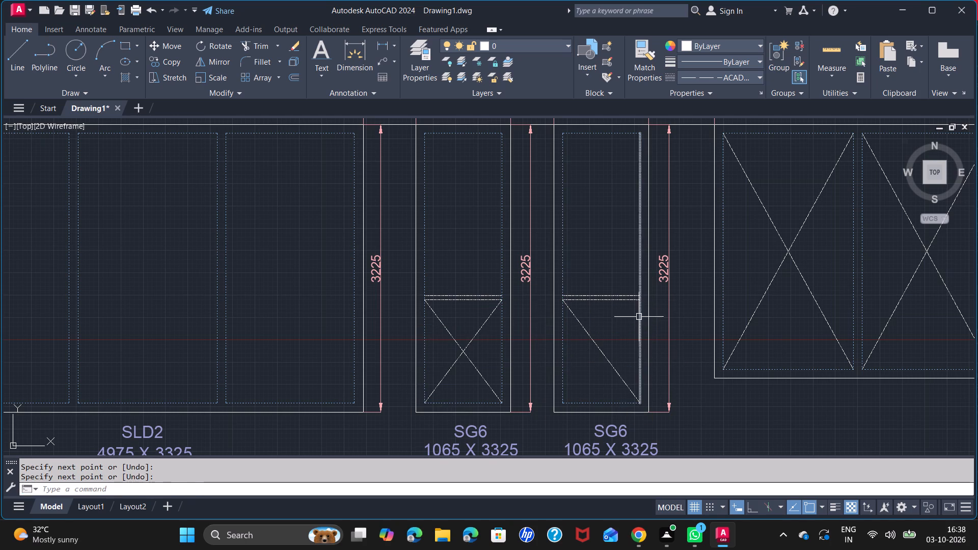
{"action": "left_click", "coordinate": [637, 301]}
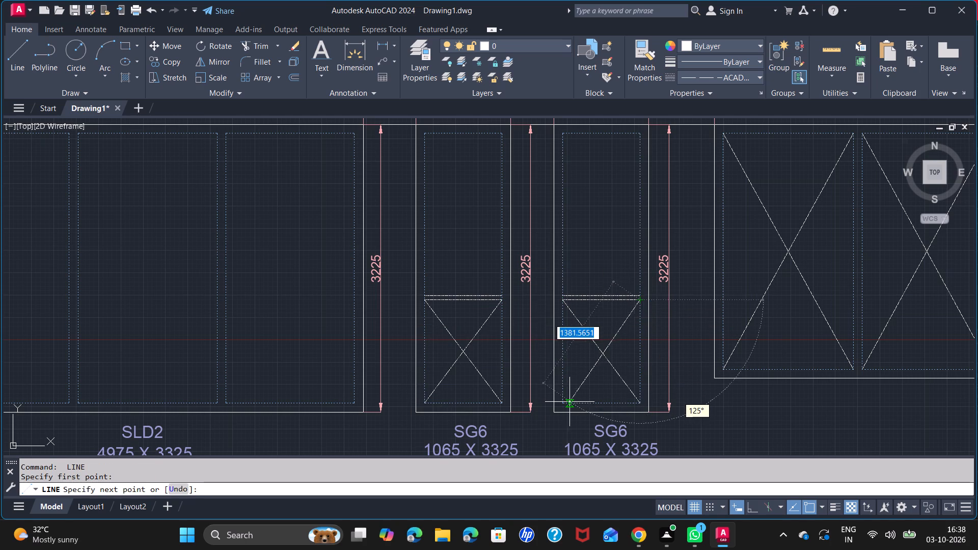
{"action": "left_click", "coordinate": [566, 404]}
{"action": "key", "text": "space"}
Draw V-shaped swing lines in the first SG6 FAMILY LOUNGE window's upper panel, from its left corners to the right side's mid-height.
{"action": "middle_click_drag", "start_coordinate": [470, 254], "coordinate": [470, 346]}
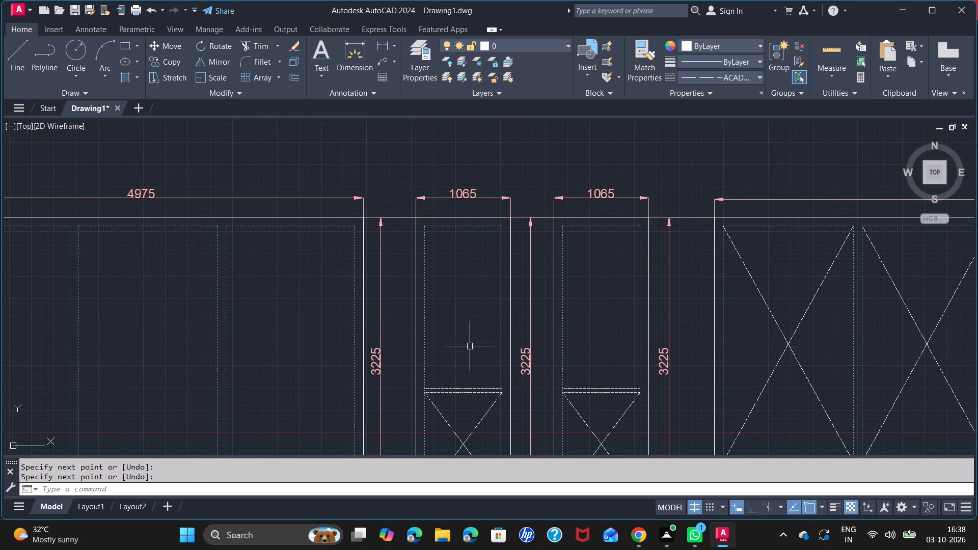
{"action": "key", "text": "space"}
{"action": "left_click", "coordinate": [422, 227]}
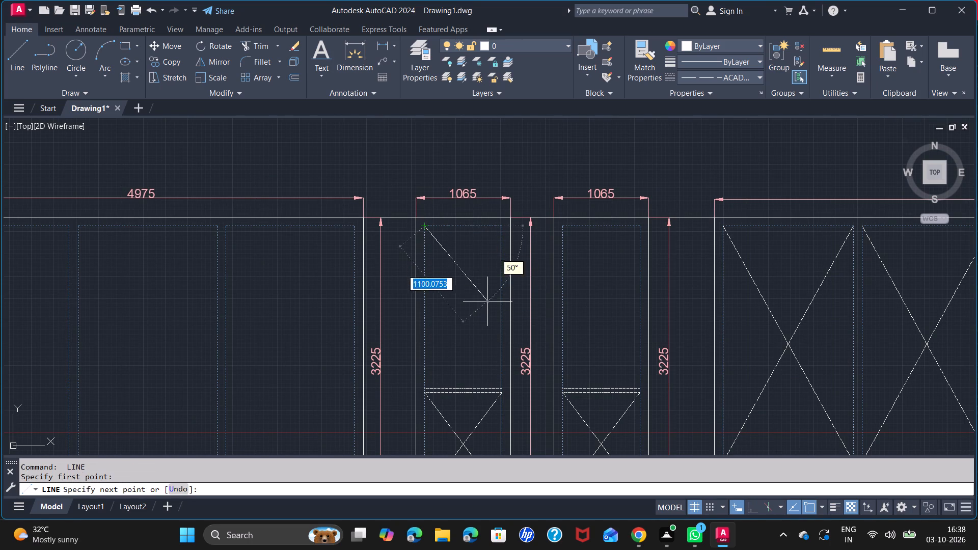
{"action": "left_click", "coordinate": [502, 307]}
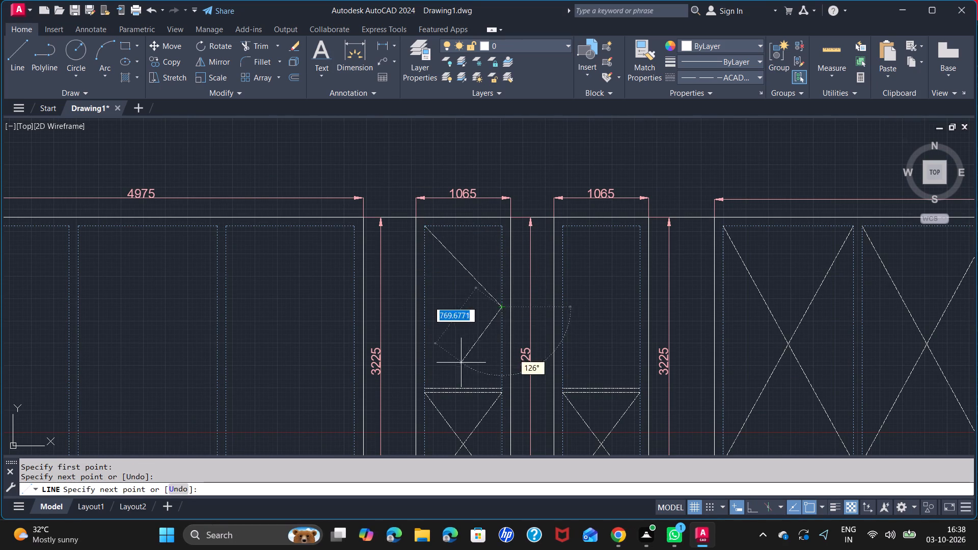
{"action": "left_click", "coordinate": [427, 387]}
{"action": "key", "text": "space"}
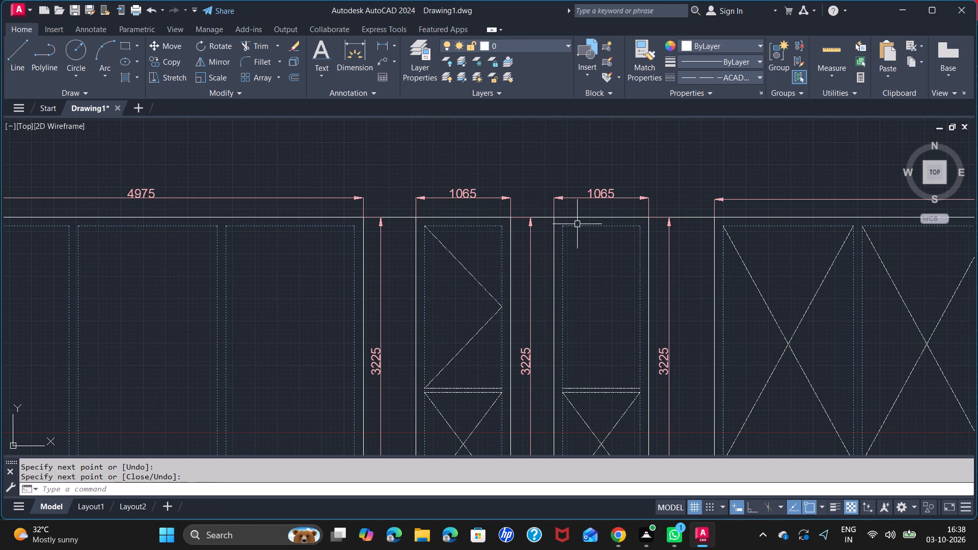
Draw V-shaped swing lines in the second SG6 FAMILY LOUNGE window's upper panel, from its left corners to the right side's mid-height.
{"action": "key", "text": "space"}
{"action": "left_click", "coordinate": [563, 230]}
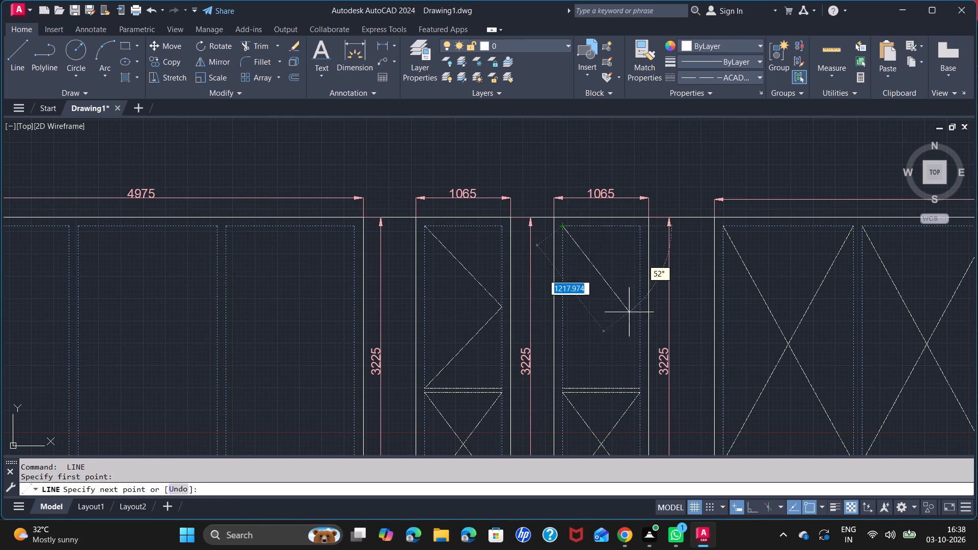
{"action": "left_click", "coordinate": [640, 306]}
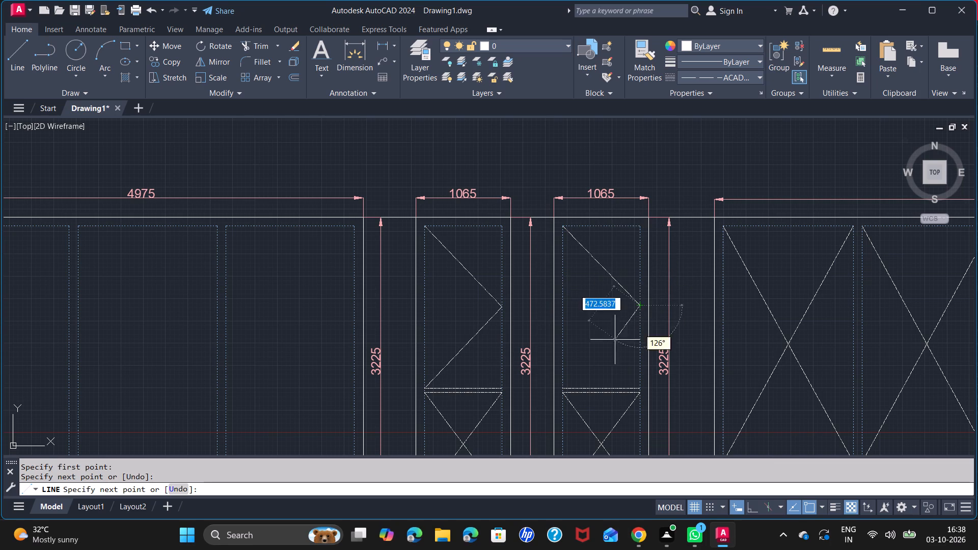
{"action": "left_click", "coordinate": [564, 387]}
{"action": "key", "text": "space"}
Set the colour of the SG4 DRAWING ROOM window's bottom-left to top-right diagonal to 122,175,223.
{"action": "scroll", "coordinate": [608, 338], "scroll_direction": "down", "scroll_amount": 1}
{"action": "middle_click_drag", "start_coordinate": [628, 339], "coordinate": [567, 266]}
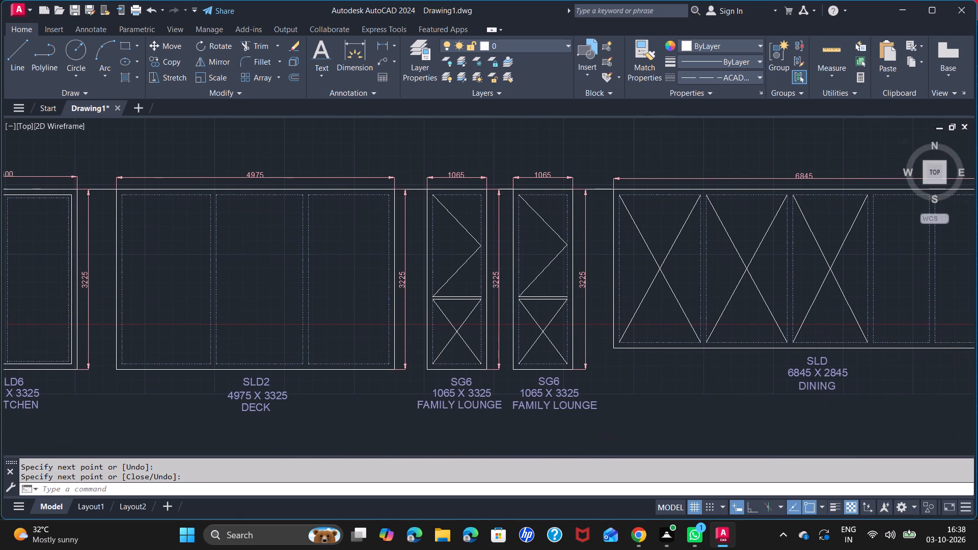
{"action": "scroll", "coordinate": [567, 266], "scroll_direction": "down", "scroll_amount": 1}
{"action": "scroll", "coordinate": [459, 309], "scroll_direction": "down", "scroll_amount": 1}
{"action": "middle_click_drag", "start_coordinate": [428, 327], "coordinate": [799, 339]}
{"action": "scroll", "coordinate": [433, 288], "scroll_direction": "up", "scroll_amount": 2}
{"action": "left_click", "coordinate": [432, 287]}
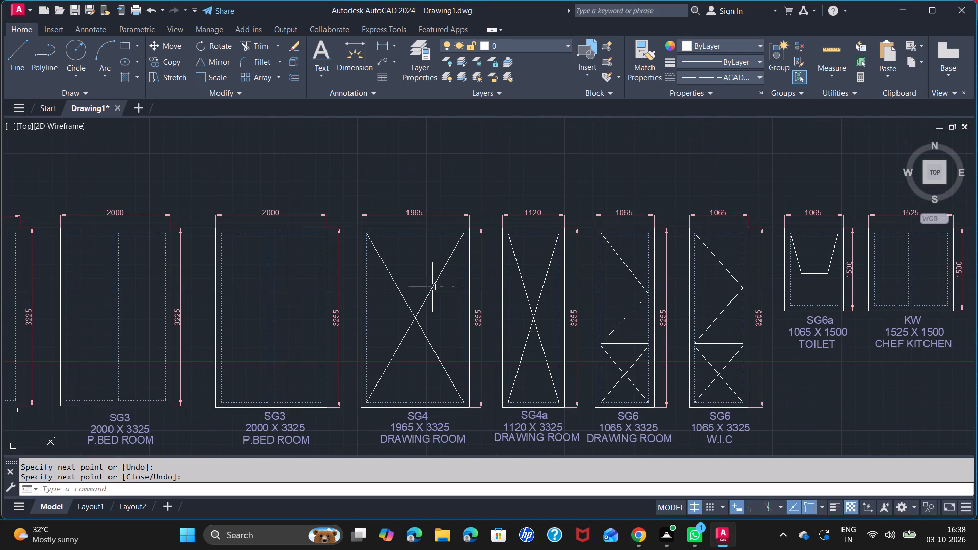
{"action": "left_click", "coordinate": [686, 41]}
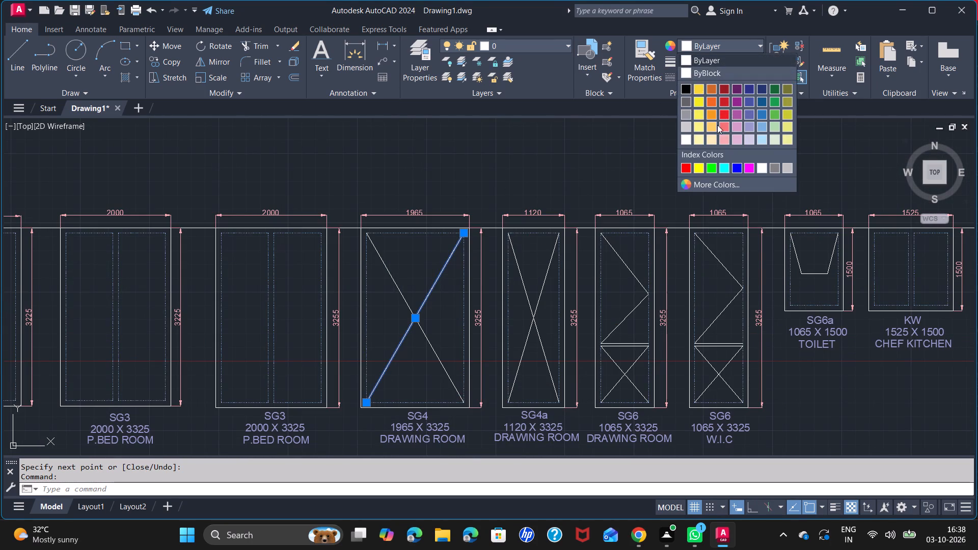
{"action": "left_click", "coordinate": [762, 131]}
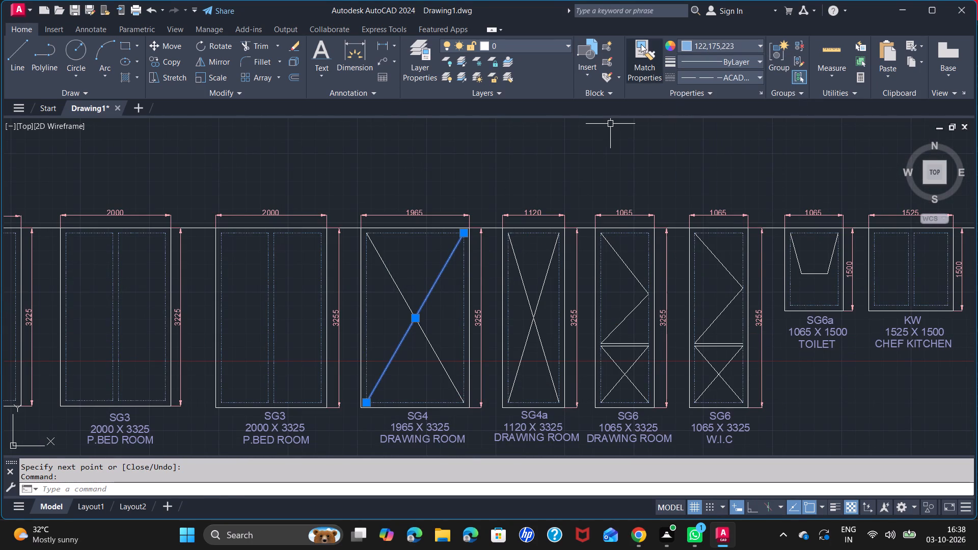
Match the recoloured diagonal's properties onto the other SG4 diagonal and both diagonals of the SG4a DRAWING ROOM window.
{"action": "left_click", "coordinate": [641, 43]}
{"action": "left_click", "coordinate": [397, 285]}
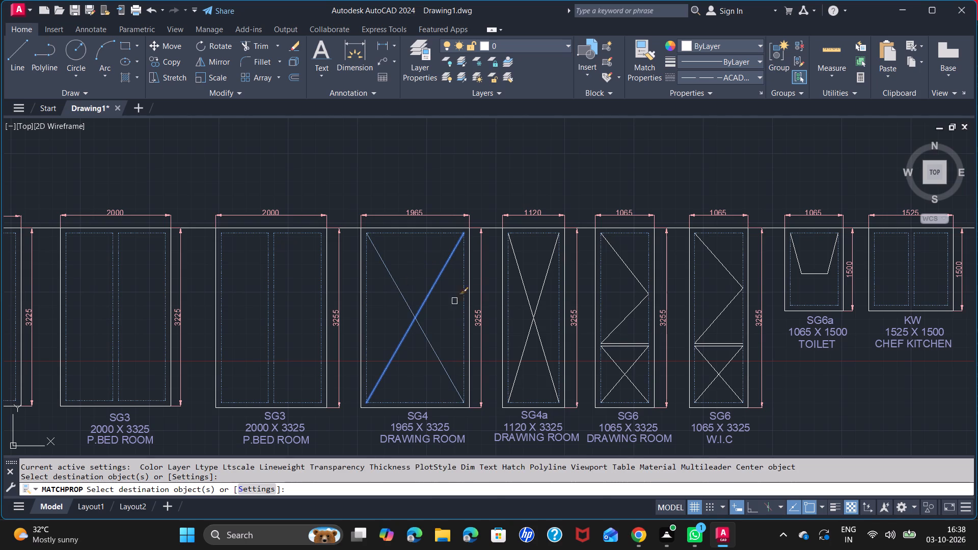
{"action": "scroll", "coordinate": [391, 279], "scroll_direction": "up", "scroll_amount": 5}
{"action": "scroll", "coordinate": [391, 279], "scroll_direction": "down", "scroll_amount": 3}
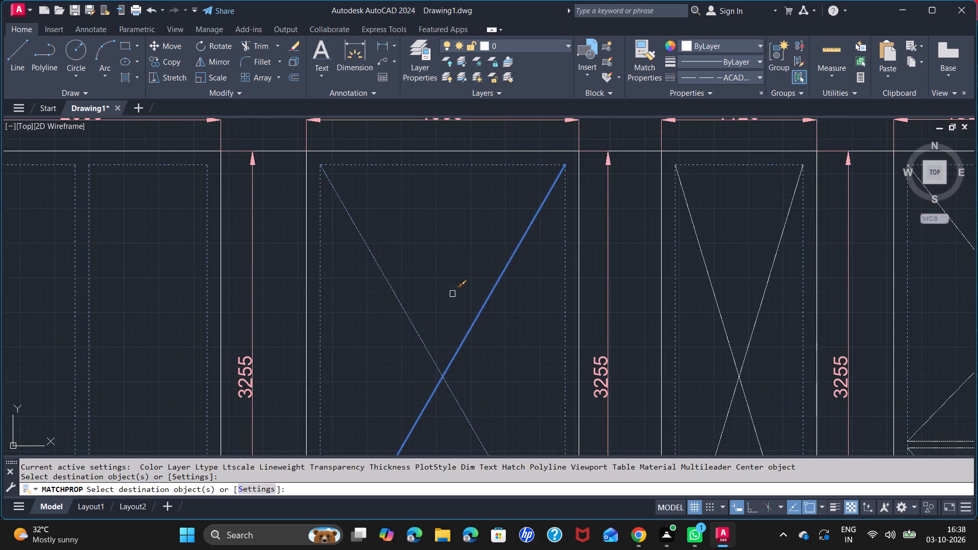
{"action": "middle_click_drag", "start_coordinate": [525, 304], "coordinate": [421, 267]}
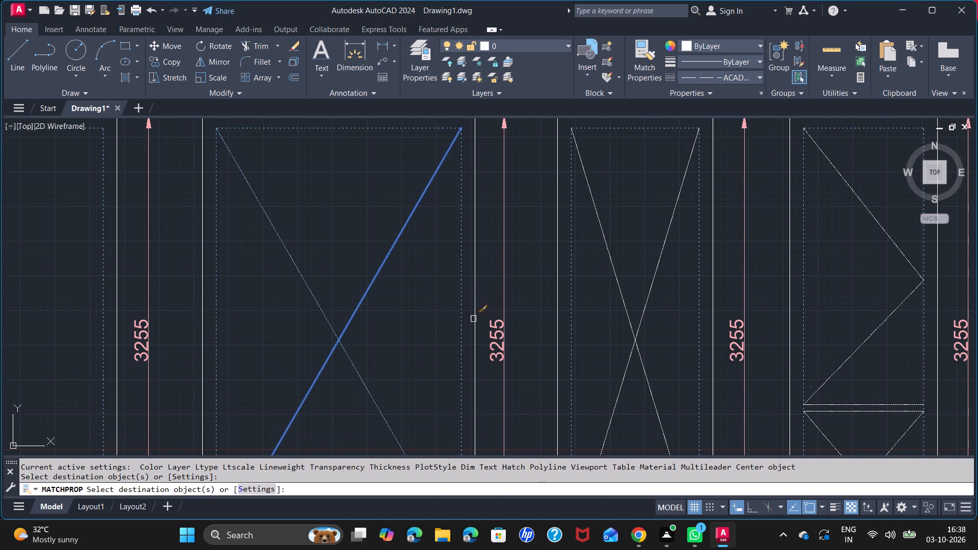
{"action": "left_click", "coordinate": [635, 339]}
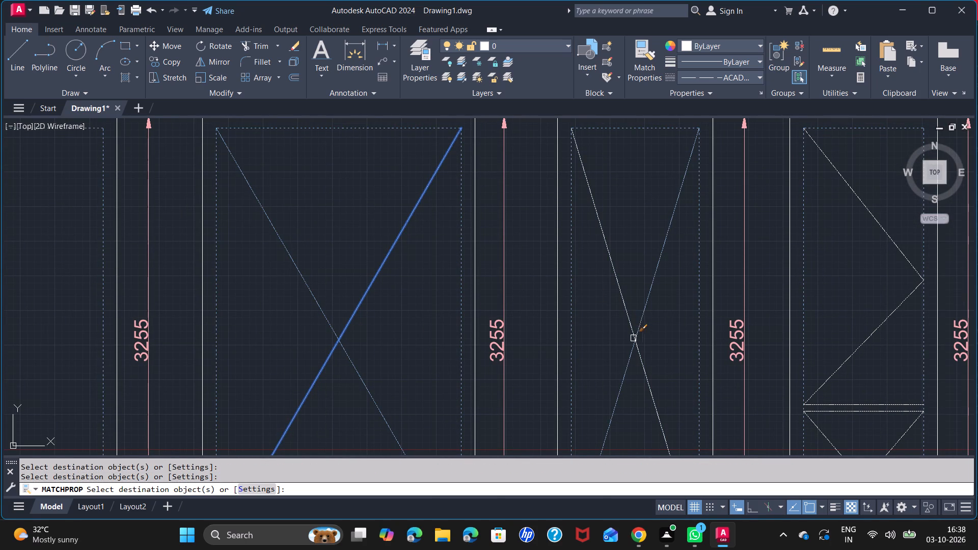
{"action": "left_click", "coordinate": [630, 315]}
Match the same properties onto the swing lines and both horizontal division lines of the SG6 DRAWING ROOM window.
{"action": "scroll", "coordinate": [668, 317], "scroll_direction": "down", "scroll_amount": 2}
{"action": "middle_click_drag", "start_coordinate": [671, 320], "coordinate": [329, 210]}
{"action": "left_click", "coordinate": [409, 174]}
{"action": "left_click", "coordinate": [416, 206]}
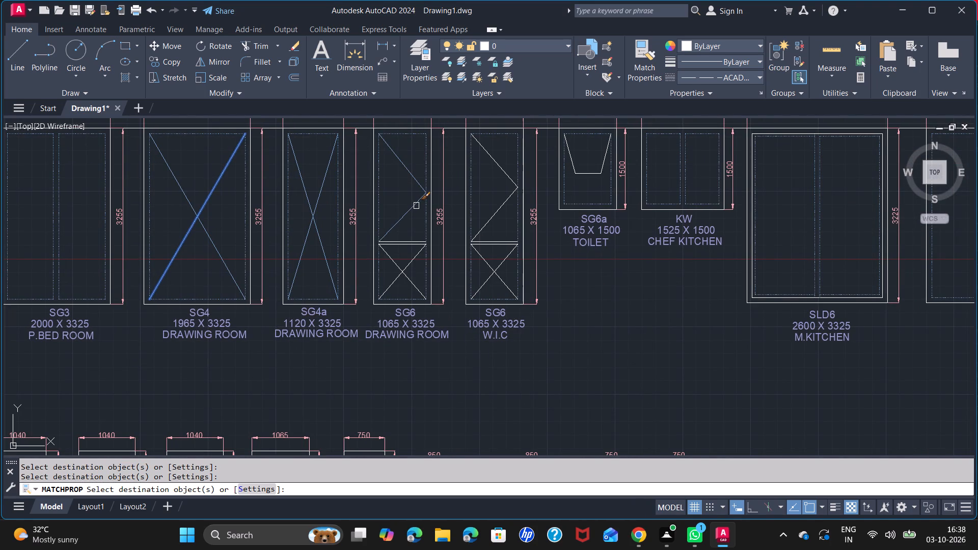
{"action": "left_click", "coordinate": [416, 242]}
{"action": "left_click", "coordinate": [413, 245]}
Match the same properties onto both horizontal division lines of the SG6 W.I.C window and finish matching.
{"action": "scroll", "coordinate": [429, 237], "scroll_direction": "up", "scroll_amount": 2}
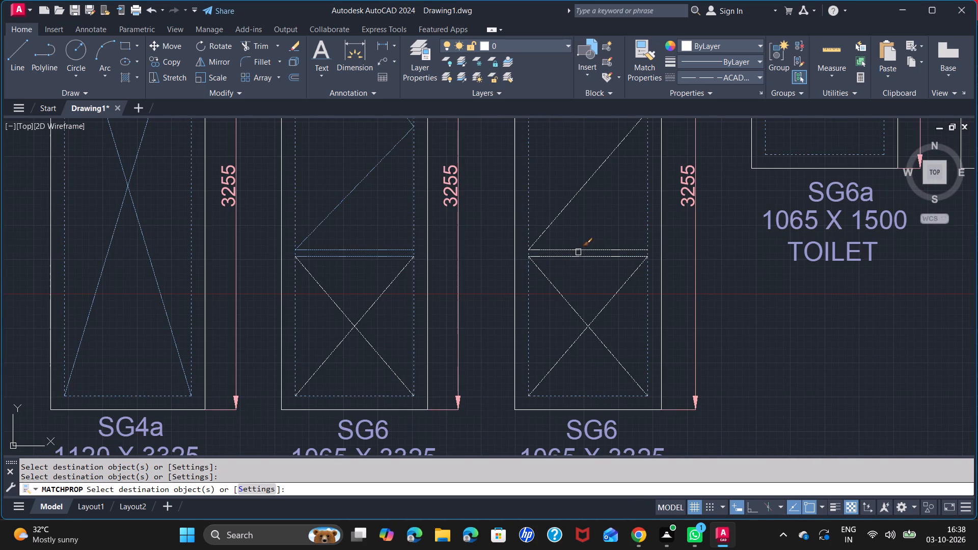
{"action": "left_click", "coordinate": [580, 249]}
{"action": "left_click", "coordinate": [583, 257]}
{"action": "scroll", "coordinate": [569, 258], "scroll_direction": "up", "scroll_amount": 2}
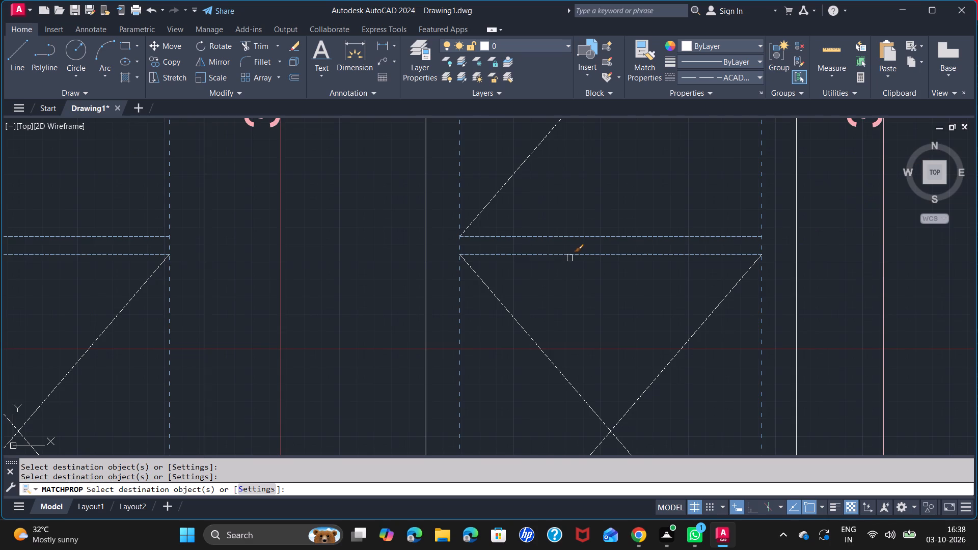
{"action": "scroll", "coordinate": [569, 258], "scroll_direction": "up", "scroll_amount": 1}
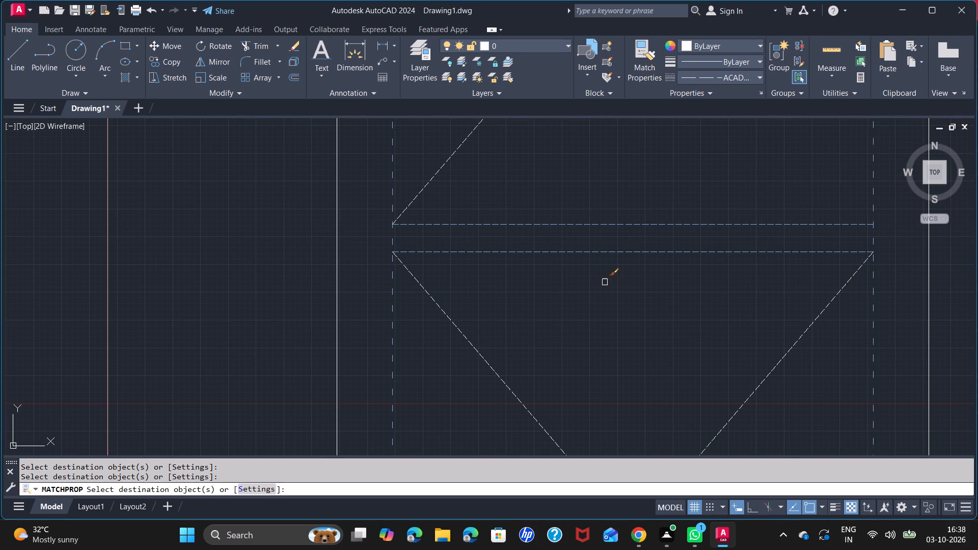
{"action": "key", "text": "space"}
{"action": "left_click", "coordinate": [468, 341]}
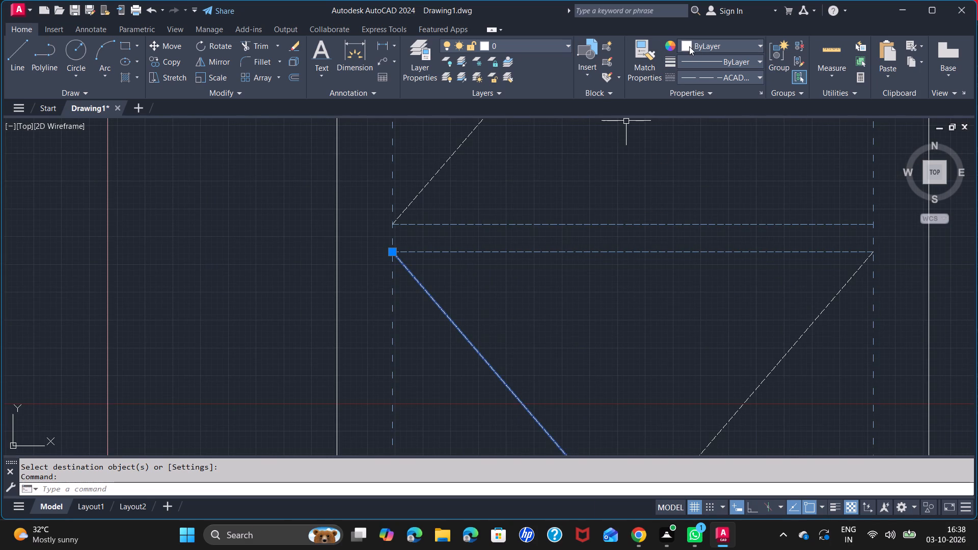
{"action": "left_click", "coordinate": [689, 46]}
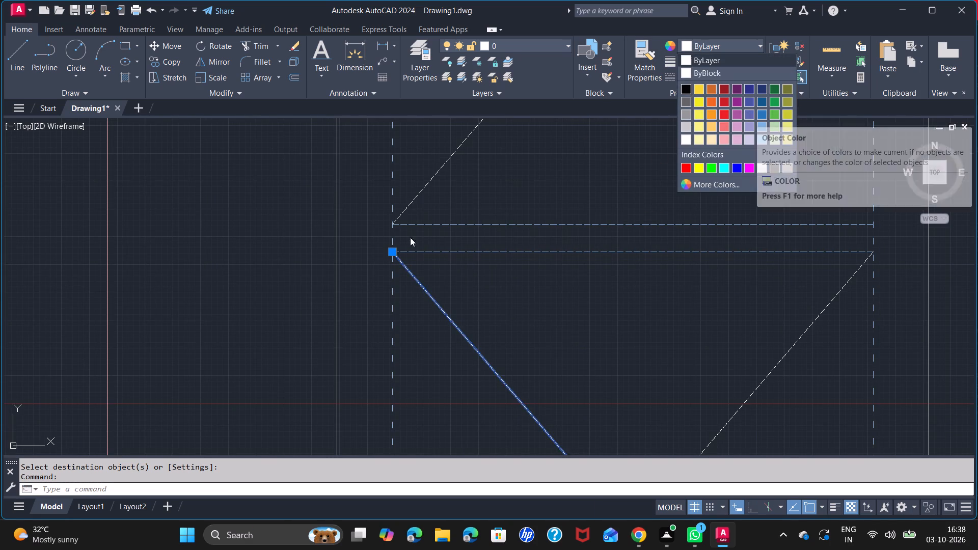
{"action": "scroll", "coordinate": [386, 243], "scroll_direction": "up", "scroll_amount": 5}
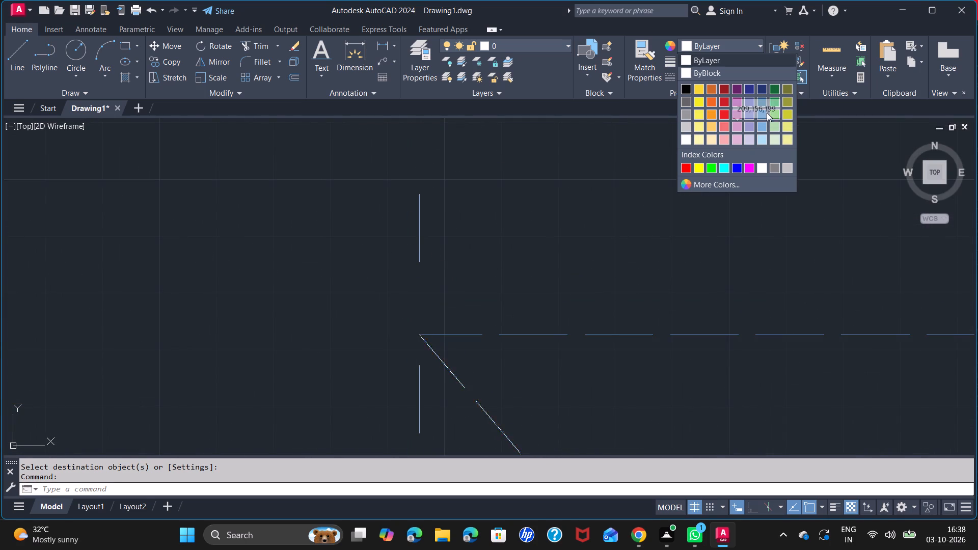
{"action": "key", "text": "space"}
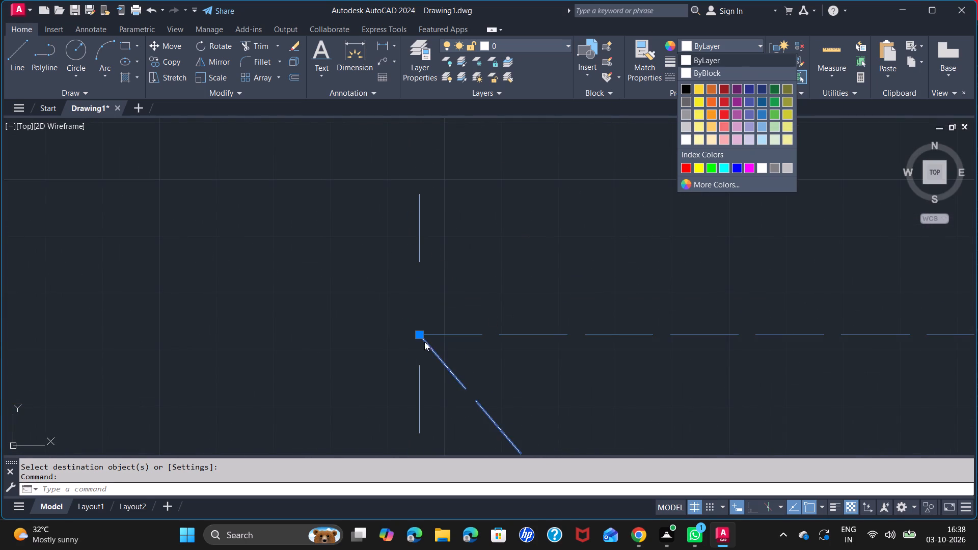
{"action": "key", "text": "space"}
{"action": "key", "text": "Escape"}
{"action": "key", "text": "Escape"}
Match the light blue division line's properties onto the lower swing line and both crossing diagonals of the SG6 W.I.C window.
{"action": "left_click", "coordinate": [539, 335]}
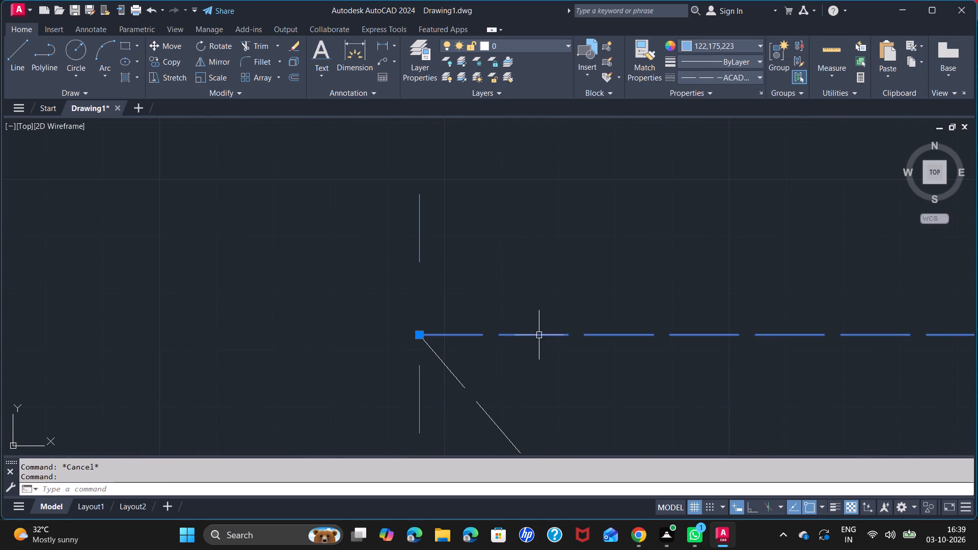
{"action": "left_click", "coordinate": [643, 49]}
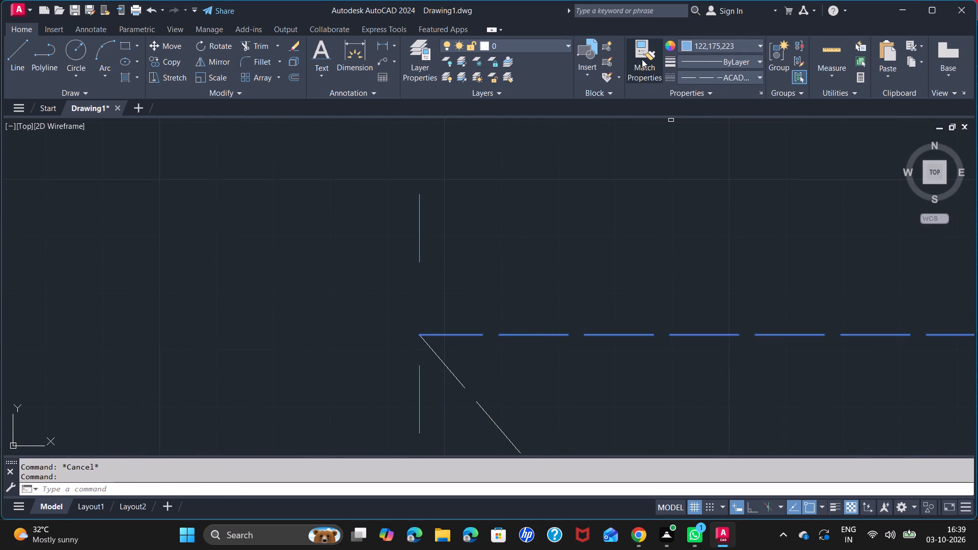
{"action": "left_click", "coordinate": [460, 382]}
{"action": "scroll", "coordinate": [580, 363], "scroll_direction": "down", "scroll_amount": 3}
{"action": "left_click", "coordinate": [605, 209]}
{"action": "scroll", "coordinate": [702, 241], "scroll_direction": "down", "scroll_amount": 4}
{"action": "middle_click_drag", "start_coordinate": [753, 263], "coordinate": [440, 185]}
{"action": "left_click", "coordinate": [501, 240]}
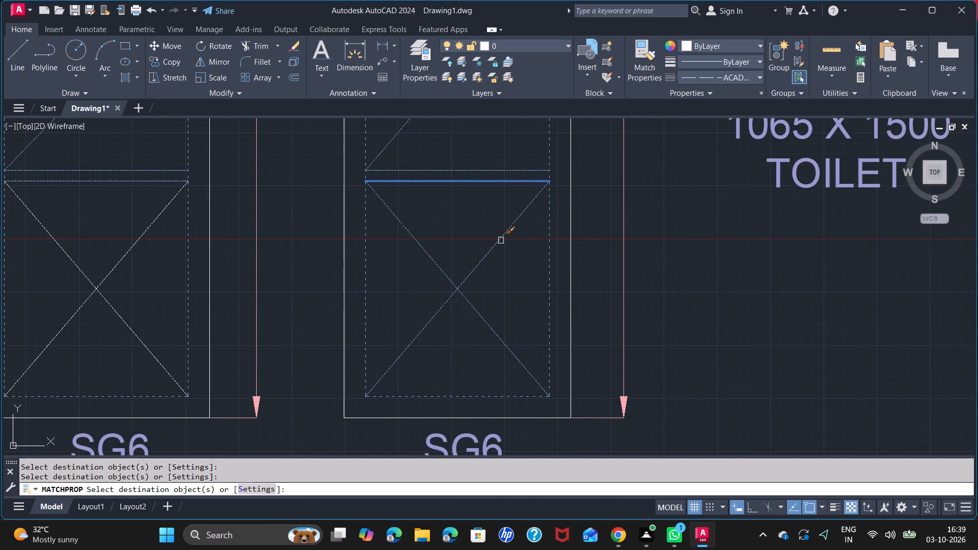
Match the same properties onto both diagonals of the SG6 DRAWING ROOM window and the three opening lines of the SG6a TOILET window.
{"action": "scroll", "coordinate": [376, 247], "scroll_direction": "down", "scroll_amount": 2}
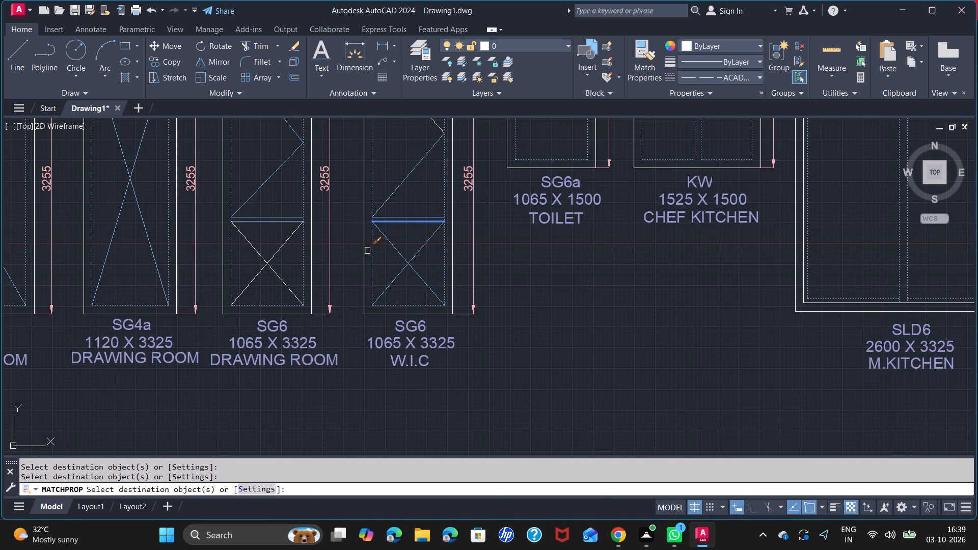
{"action": "scroll", "coordinate": [367, 251], "scroll_direction": "down", "scroll_amount": 1}
{"action": "left_click", "coordinate": [295, 249]}
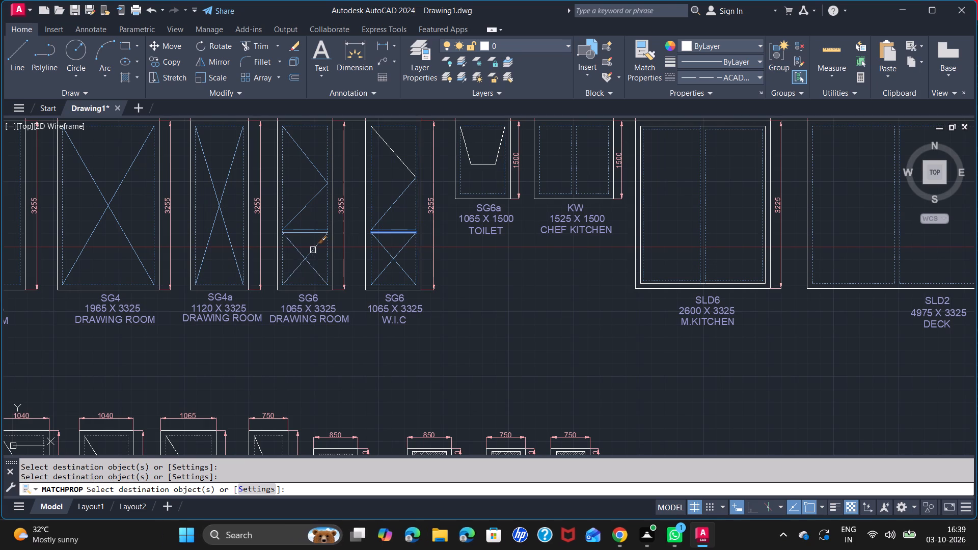
{"action": "left_click", "coordinate": [313, 249]}
{"action": "left_click", "coordinate": [500, 146]}
{"action": "left_click", "coordinate": [484, 166]}
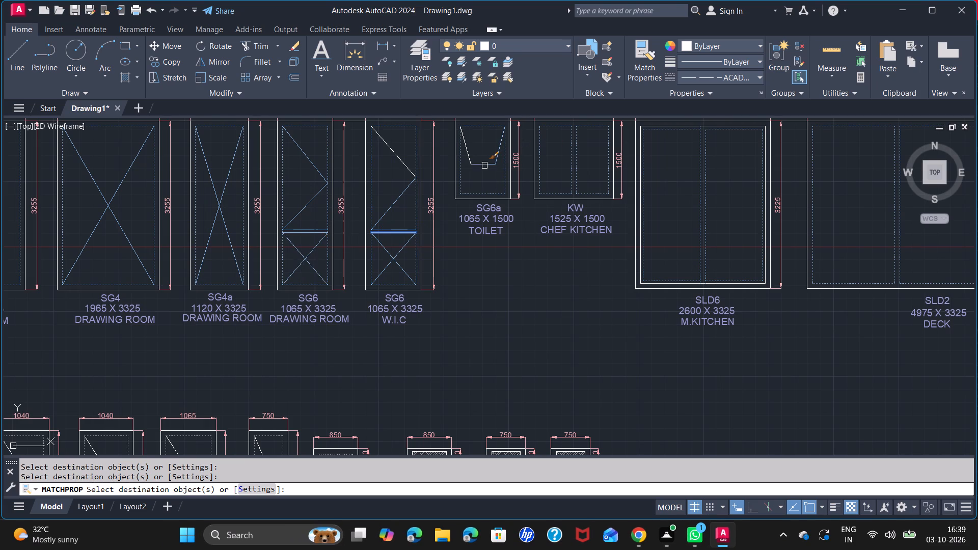
{"action": "left_click", "coordinate": [467, 149]}
Match the same properties onto the upper and lower swing lines of both SG6 FAMILY LOUNGE windows.
{"action": "scroll", "coordinate": [537, 202], "scroll_direction": "down", "scroll_amount": 2}
{"action": "middle_click_drag", "start_coordinate": [580, 217], "coordinate": [198, 231]}
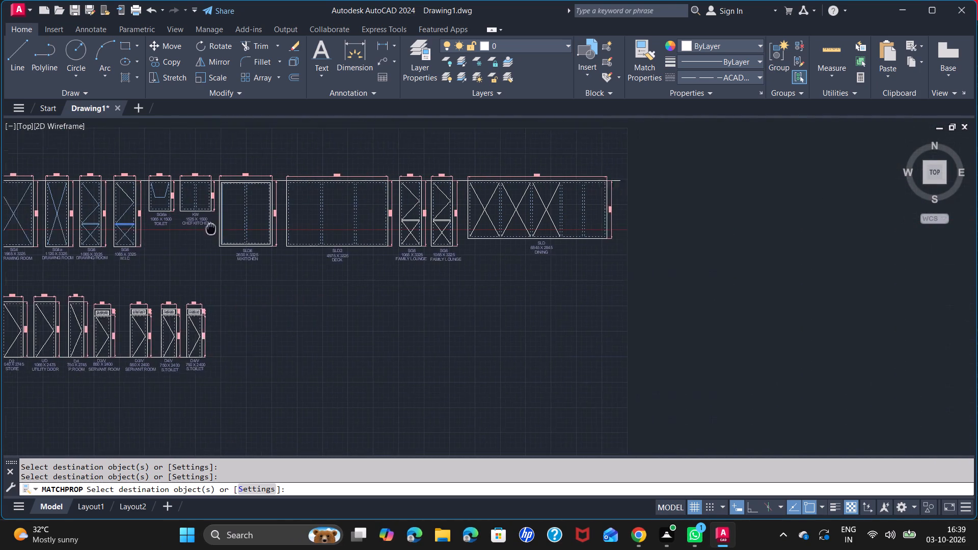
{"action": "middle_click_drag", "start_coordinate": [198, 231], "coordinate": [192, 231]}
{"action": "scroll", "coordinate": [445, 210], "scroll_direction": "up", "scroll_amount": 1}
{"action": "left_click", "coordinate": [394, 194]}
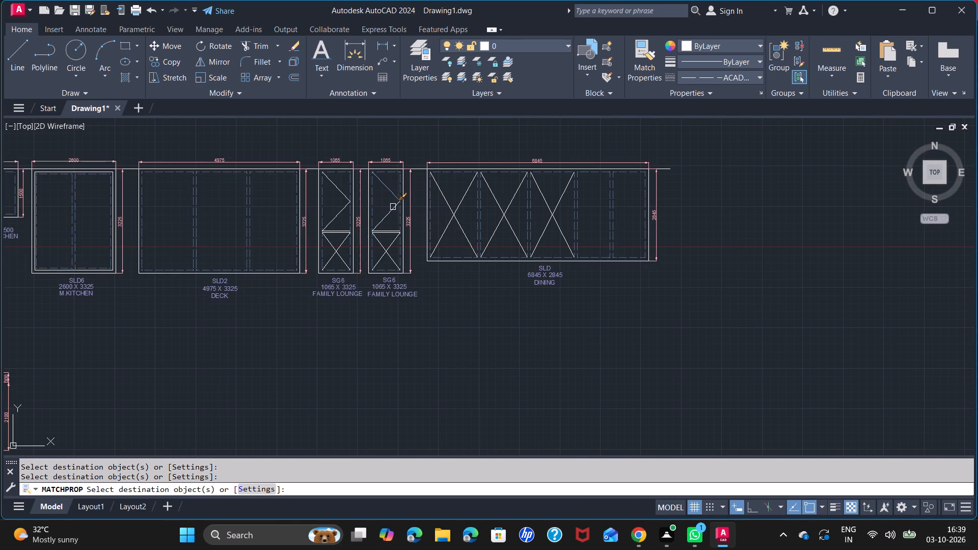
{"action": "left_click", "coordinate": [393, 207]}
{"action": "left_click", "coordinate": [334, 185]}
{"action": "left_click", "coordinate": [342, 209]}
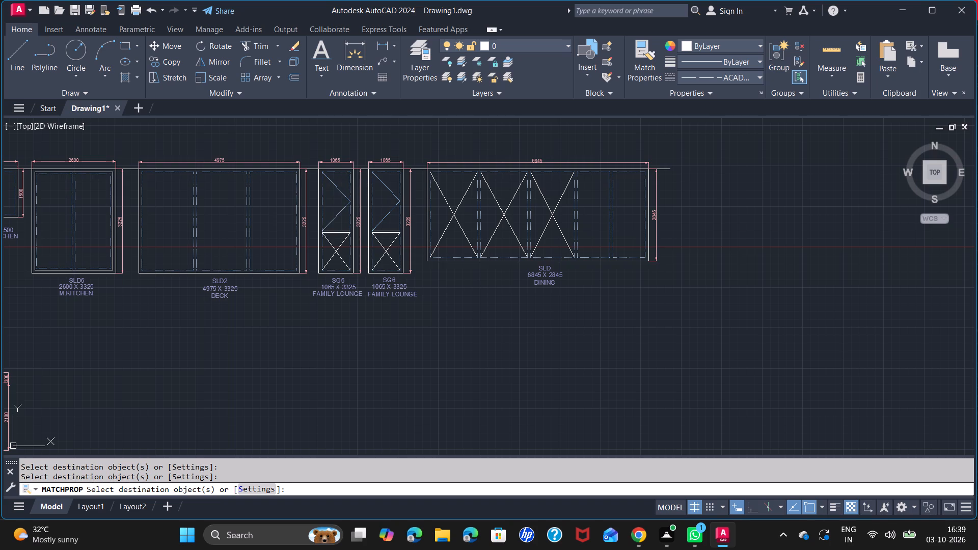
Match the same properties onto the horizontal division lines and crossing diagonals of both SG6 FAMILY LOUNGE windows.
{"action": "scroll", "coordinate": [340, 227], "scroll_direction": "up", "scroll_amount": 2}
{"action": "left_click", "coordinate": [343, 223]}
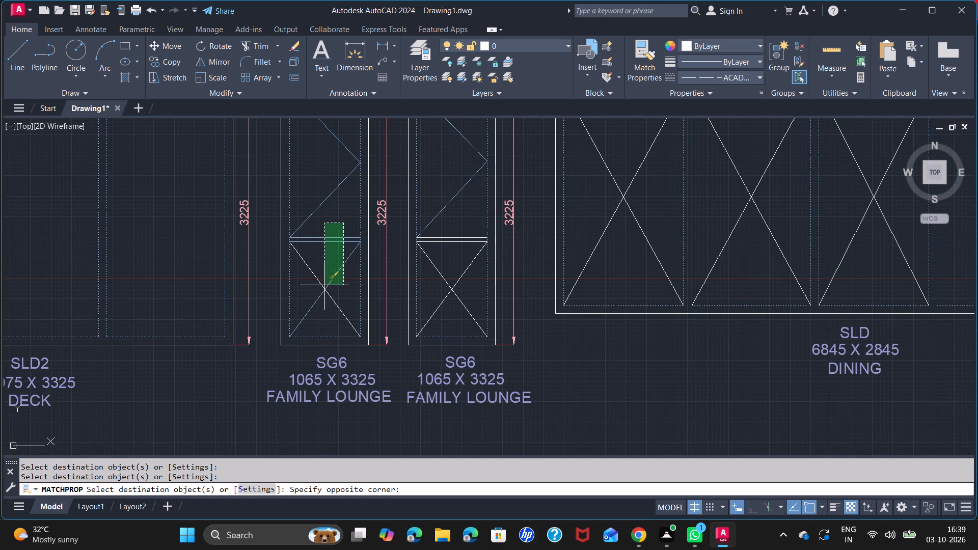
{"action": "left_click", "coordinate": [313, 297]}
{"action": "left_click", "coordinate": [452, 236]}
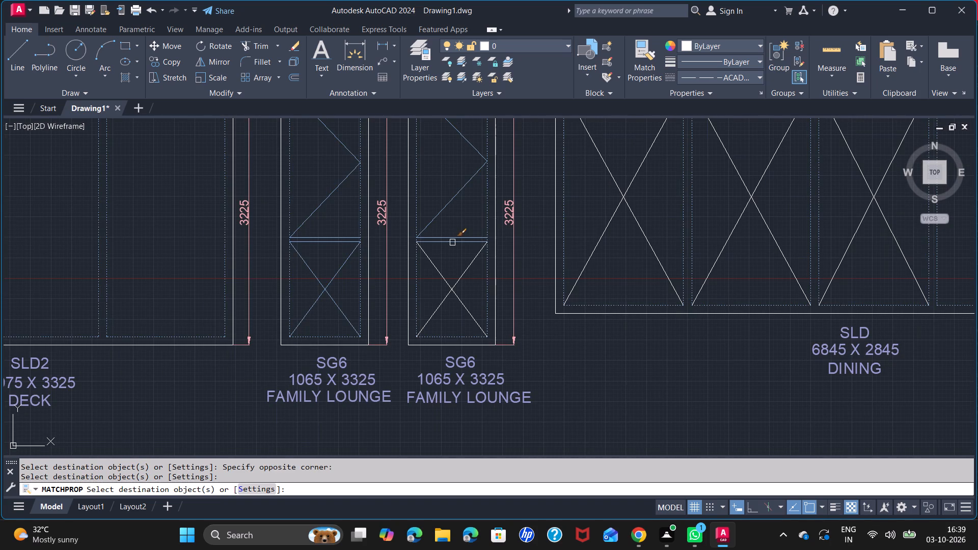
{"action": "left_click", "coordinate": [452, 242]}
{"action": "left_click", "coordinate": [435, 270]}
{"action": "left_click", "coordinate": [463, 276]}
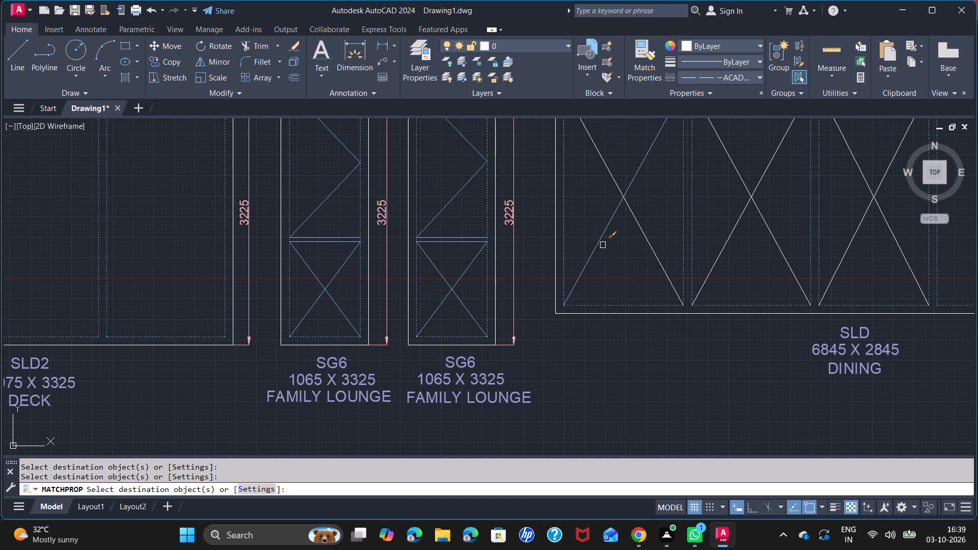
Match the same properties onto the crossing diagonals in the first three panels of the SLD DINING unit and finish matching.
{"action": "left_click", "coordinate": [602, 240]}
{"action": "left_click", "coordinate": [635, 221]}
{"action": "scroll", "coordinate": [653, 225], "scroll_direction": "down", "scroll_amount": 1}
{"action": "middle_click_drag", "start_coordinate": [648, 227], "coordinate": [495, 243]}
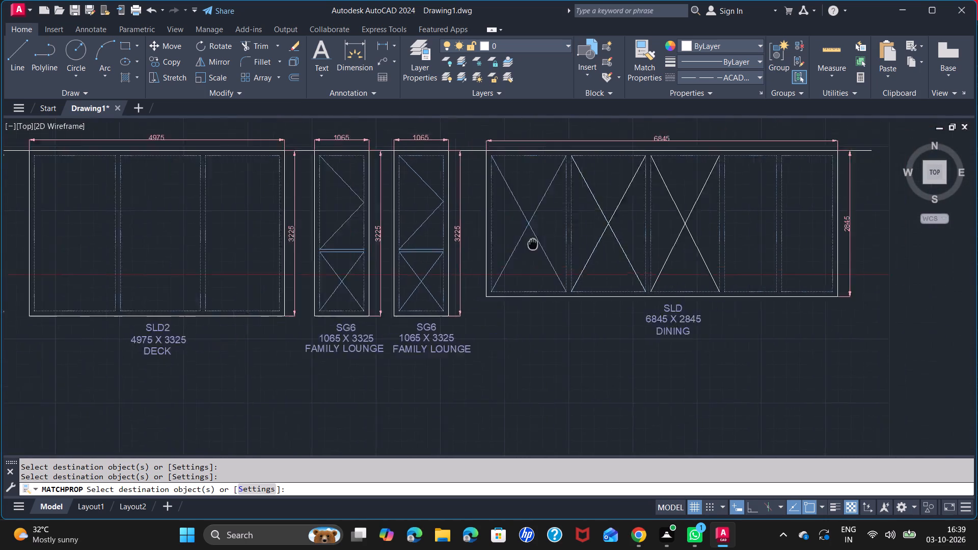
{"action": "middle_click_drag", "start_coordinate": [495, 243], "coordinate": [421, 243]}
{"action": "left_click", "coordinate": [485, 216]}
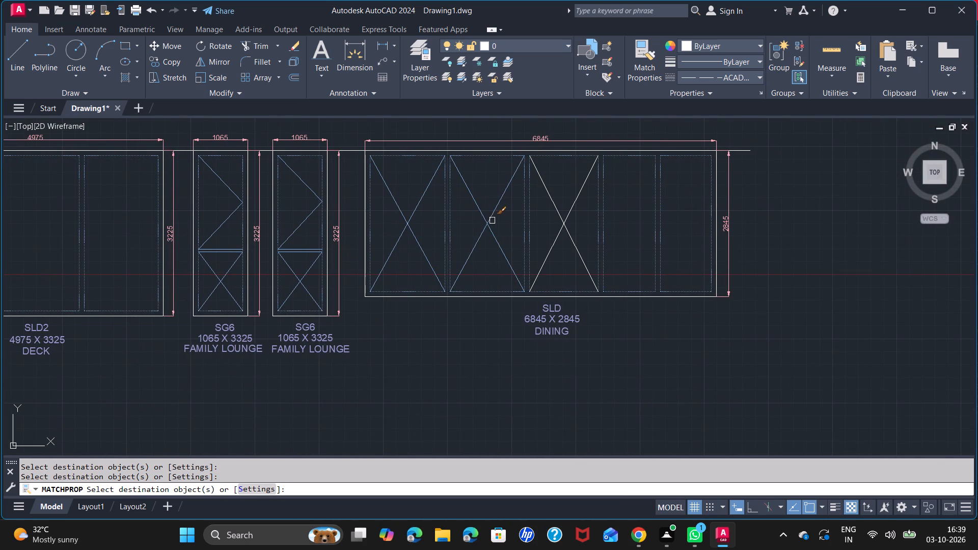
{"action": "left_click", "coordinate": [491, 217]}
{"action": "left_click", "coordinate": [563, 218]}
{"action": "left_click", "coordinate": [560, 216]}
{"action": "scroll", "coordinate": [578, 218], "scroll_direction": "down", "scroll_amount": 1}
{"action": "key", "text": "space"}
Set the current lineweight for new objects to 0.30 mm.
{"action": "scroll", "coordinate": [420, 279], "scroll_direction": "down", "scroll_amount": 2}
{"action": "middle_click_drag", "start_coordinate": [339, 282], "coordinate": [676, 277]}
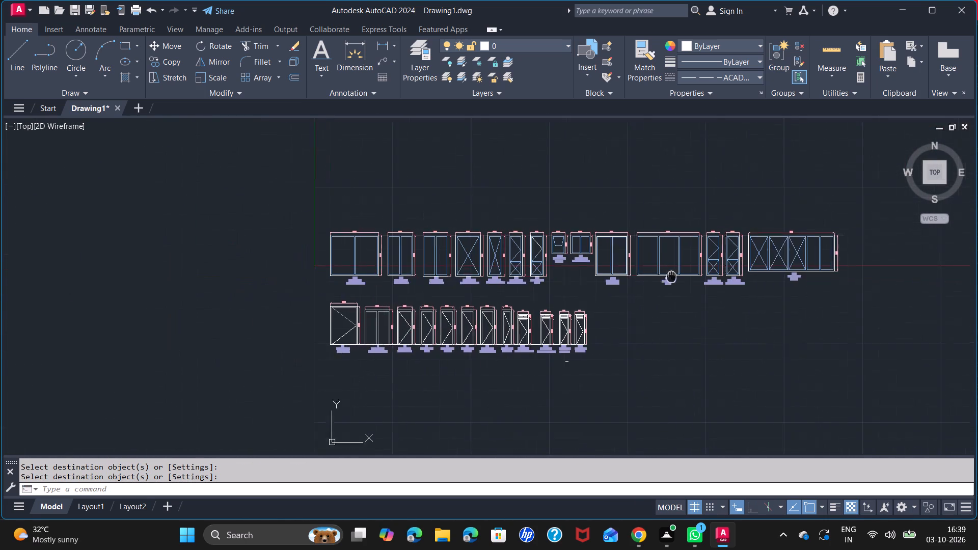
{"action": "middle_click_drag", "start_coordinate": [676, 277], "coordinate": [695, 284]}
{"action": "scroll", "coordinate": [379, 262], "scroll_direction": "up", "scroll_amount": 3}
{"action": "middle_click_drag", "start_coordinate": [441, 261], "coordinate": [401, 262]}
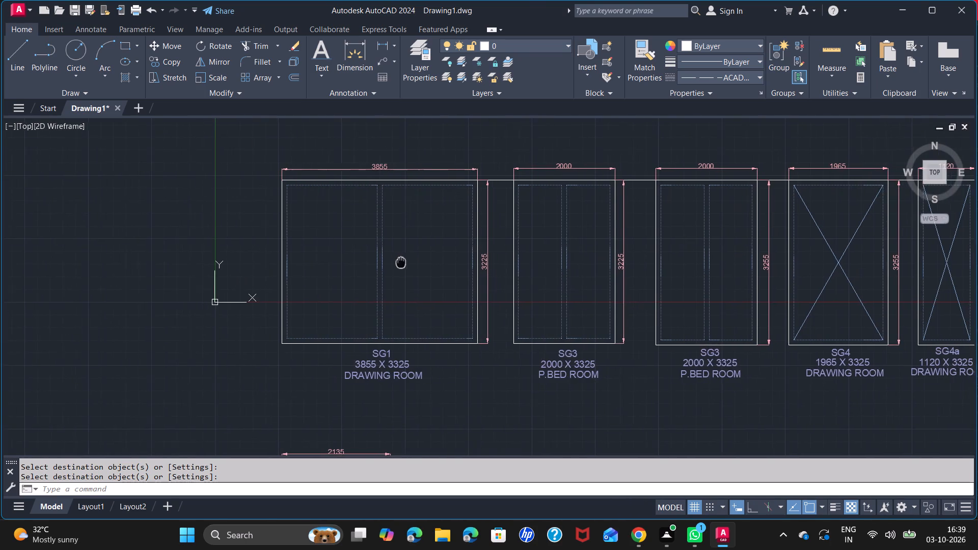
{"action": "scroll", "coordinate": [311, 261], "scroll_direction": "up", "scroll_amount": 2}
{"action": "scroll", "coordinate": [336, 250], "scroll_direction": "down", "scroll_amount": 1}
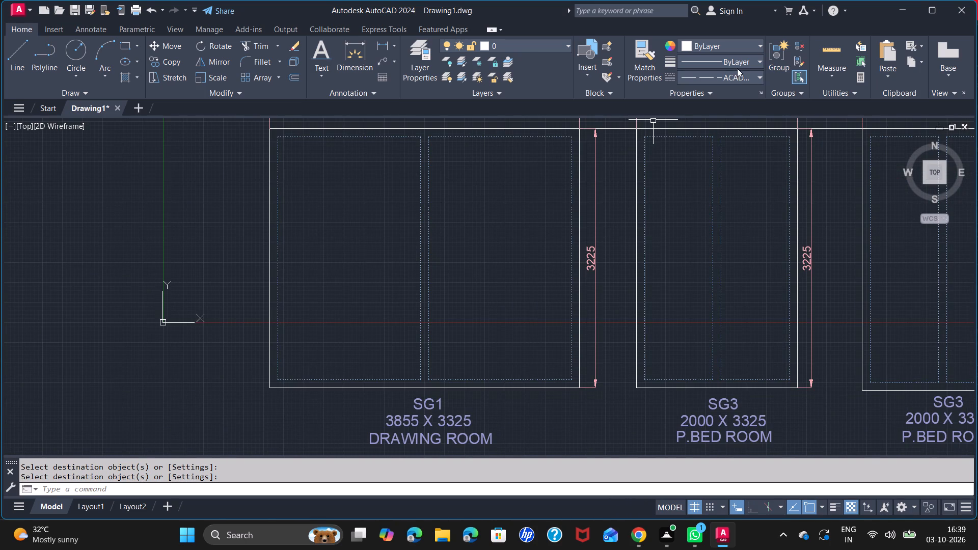
{"action": "left_click", "coordinate": [747, 63]}
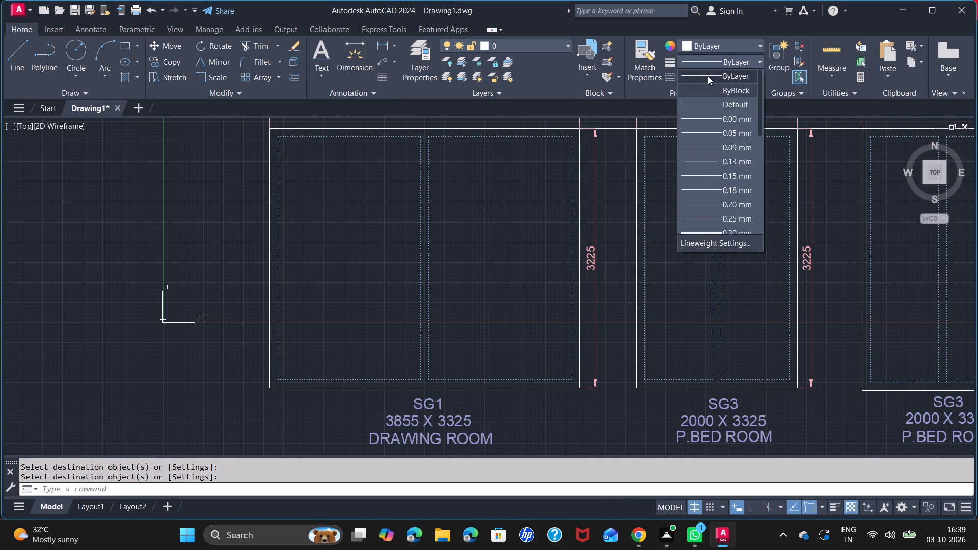
{"action": "left_click", "coordinate": [708, 76]}
{"action": "left_click", "coordinate": [725, 59]}
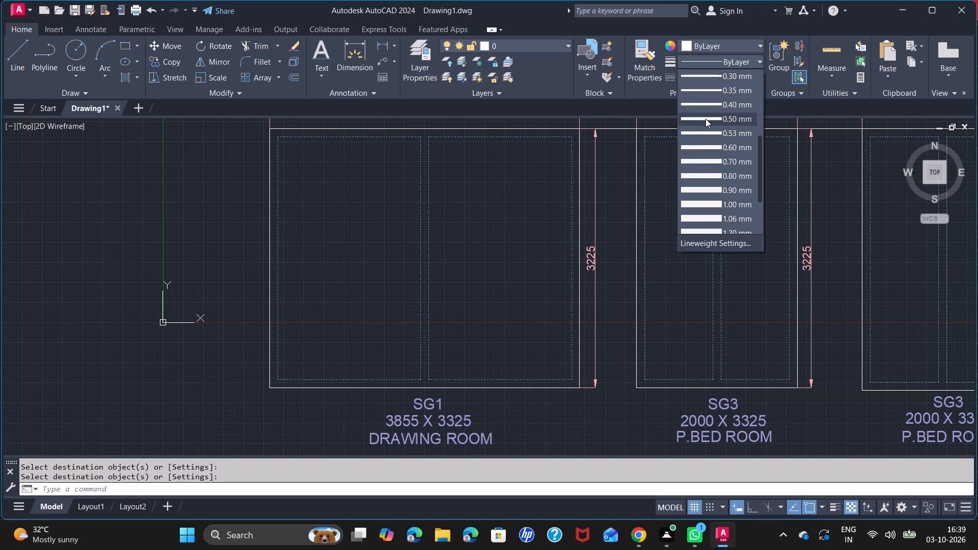
{"action": "scroll", "coordinate": [705, 119], "scroll_direction": "up", "scroll_amount": 2}
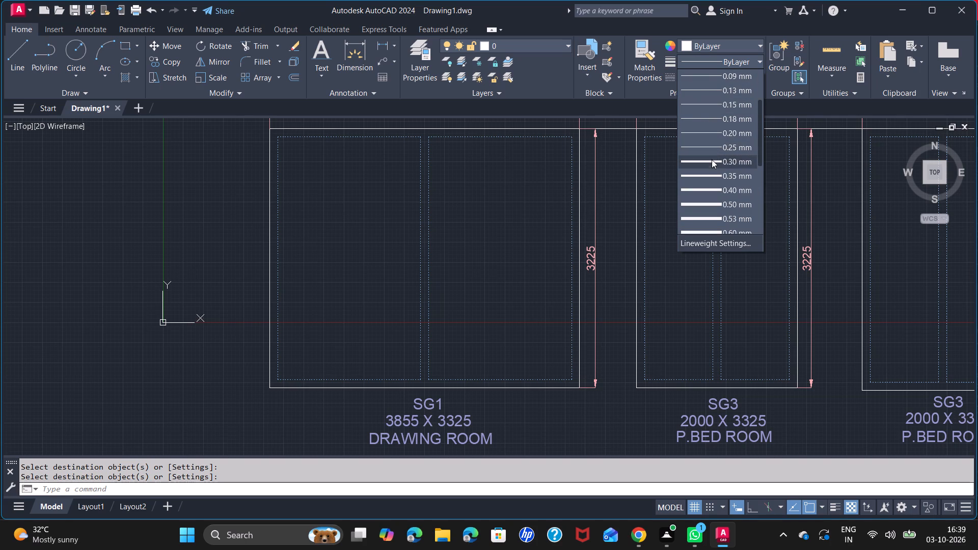
{"action": "left_click", "coordinate": [708, 160]}
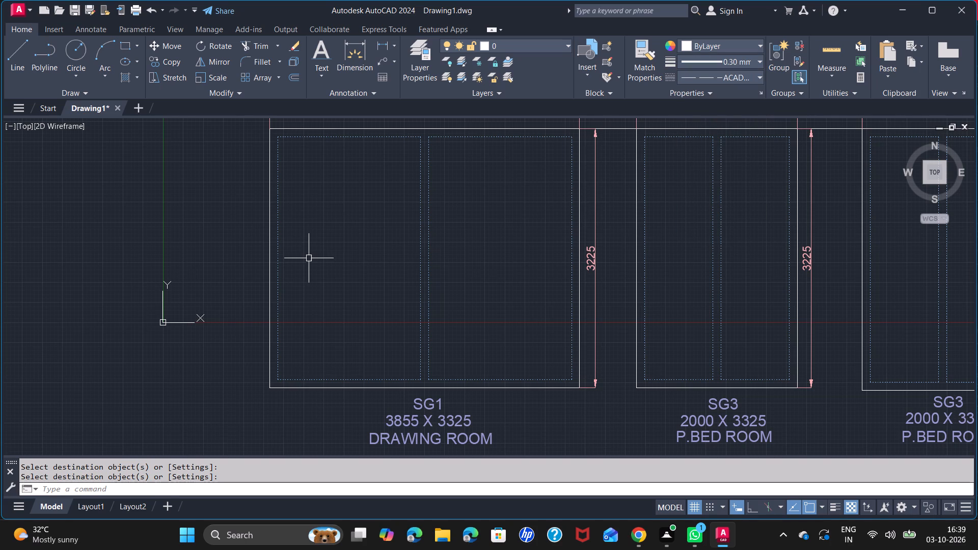
Draw a short horizontal line in the first panel of the SG1 DRAWING ROOM window, with a short stroke slanting up and back from its right end.
{"action": "key", "text": "space"}
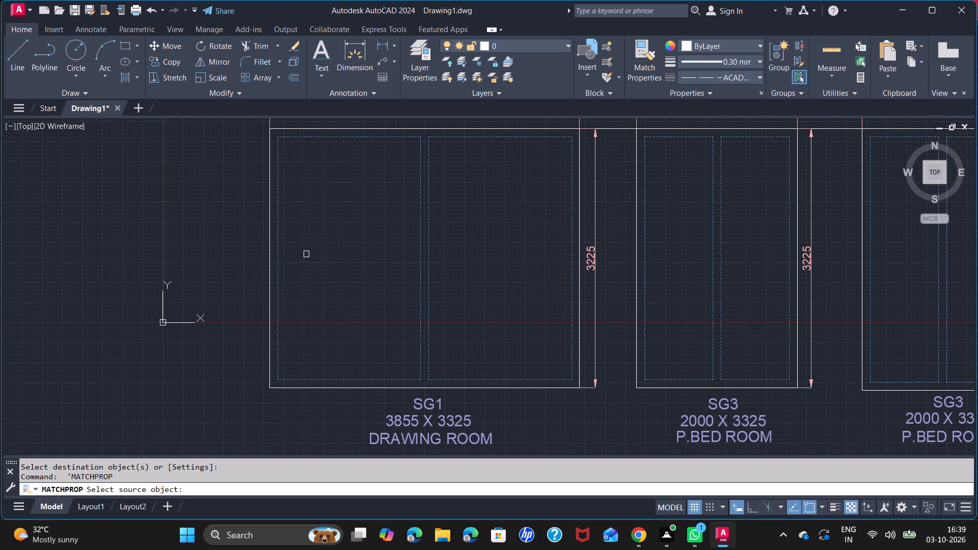
{"action": "key", "text": "Escape"}
{"action": "key", "text": "l"}
{"action": "key", "text": "Return"}
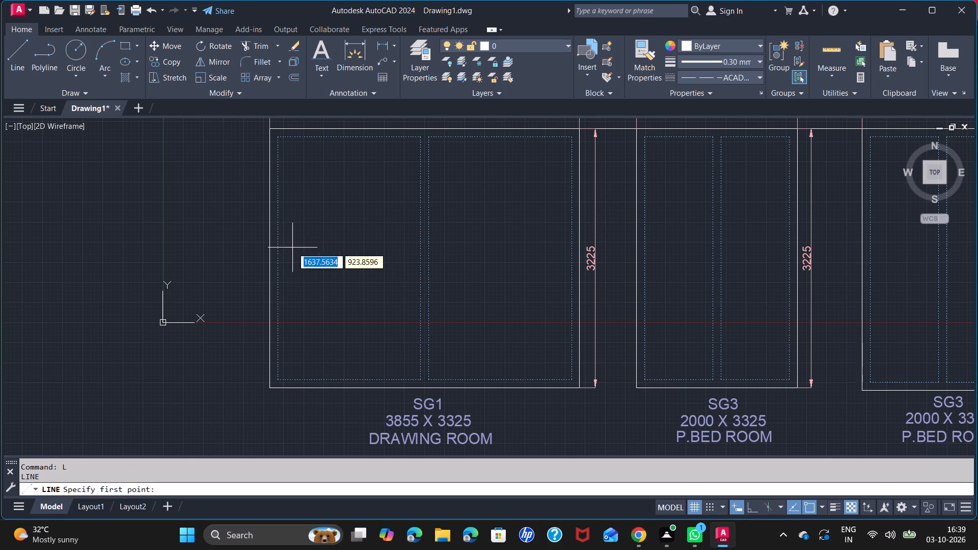
{"action": "left_click", "coordinate": [328, 255]}
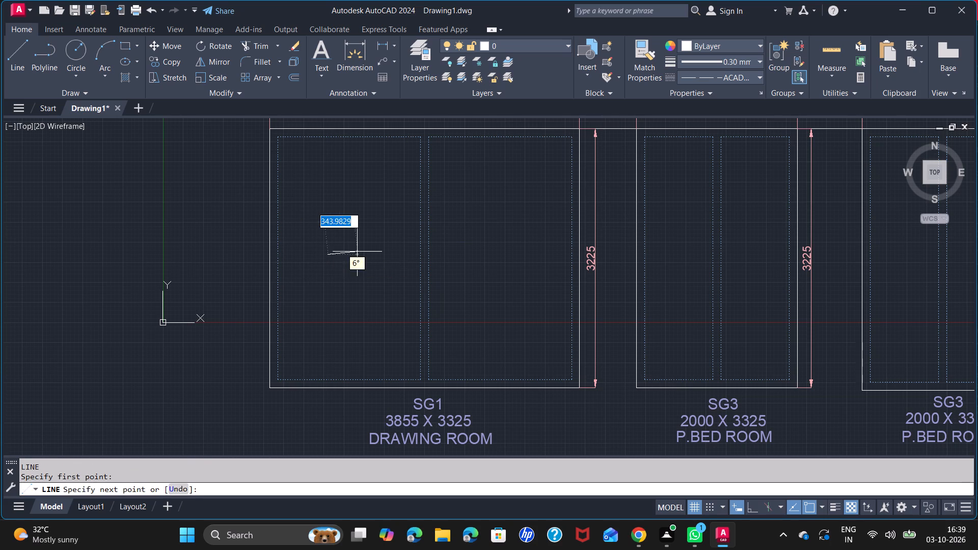
{"action": "left_click", "coordinate": [759, 509]}
{"action": "scroll", "coordinate": [369, 257], "scroll_direction": "up", "scroll_amount": 1}
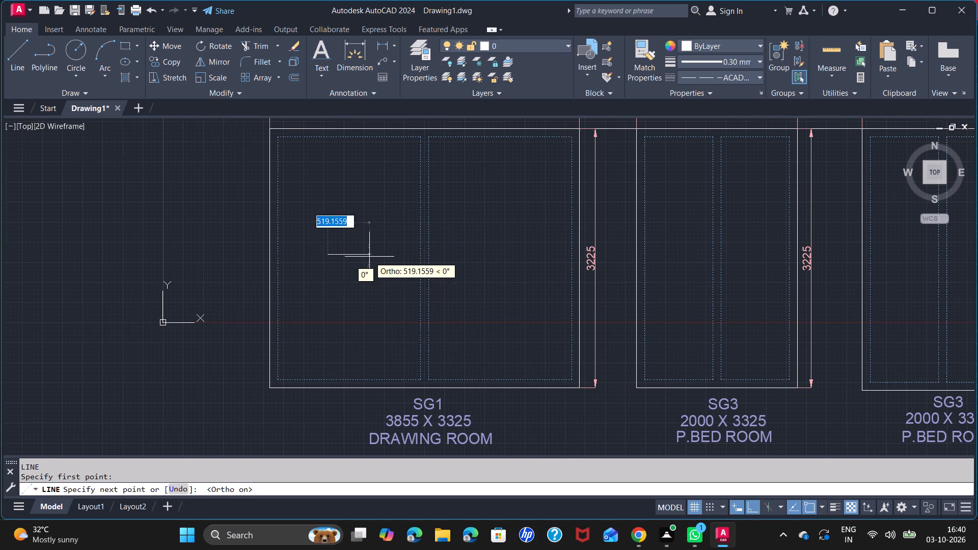
{"action": "scroll", "coordinate": [369, 257], "scroll_direction": "up", "scroll_amount": 1}
{"action": "left_click", "coordinate": [318, 245]}
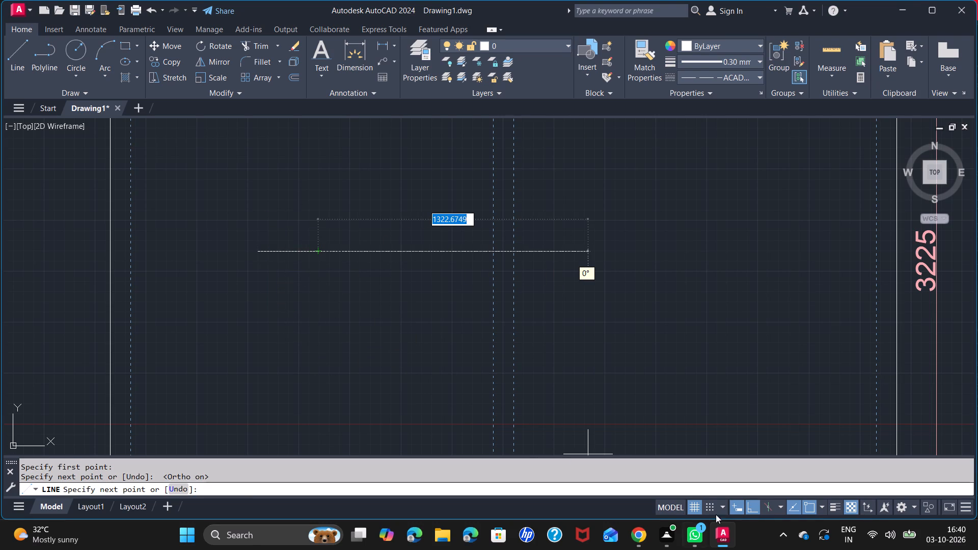
{"action": "left_click", "coordinate": [753, 506]}
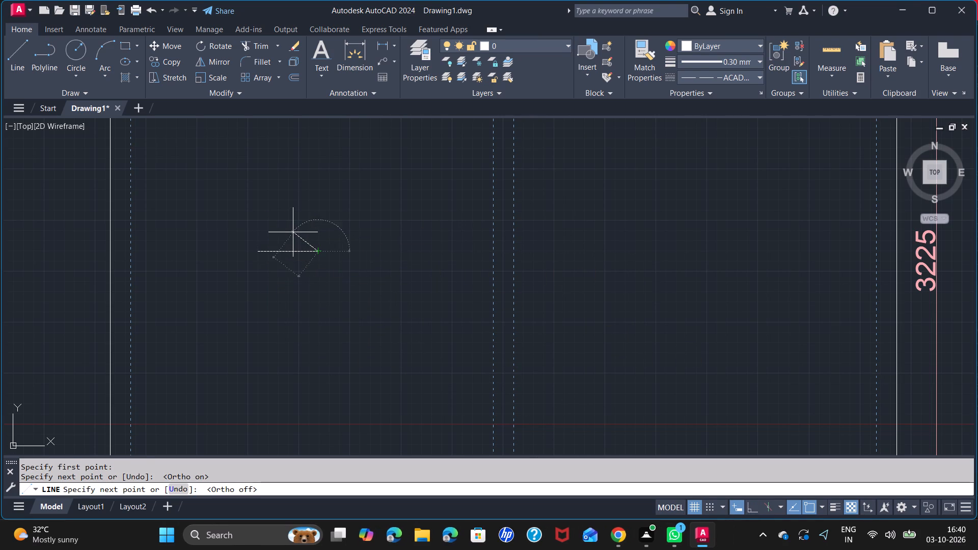
{"action": "left_click", "coordinate": [293, 232]}
{"action": "key", "text": "space"}
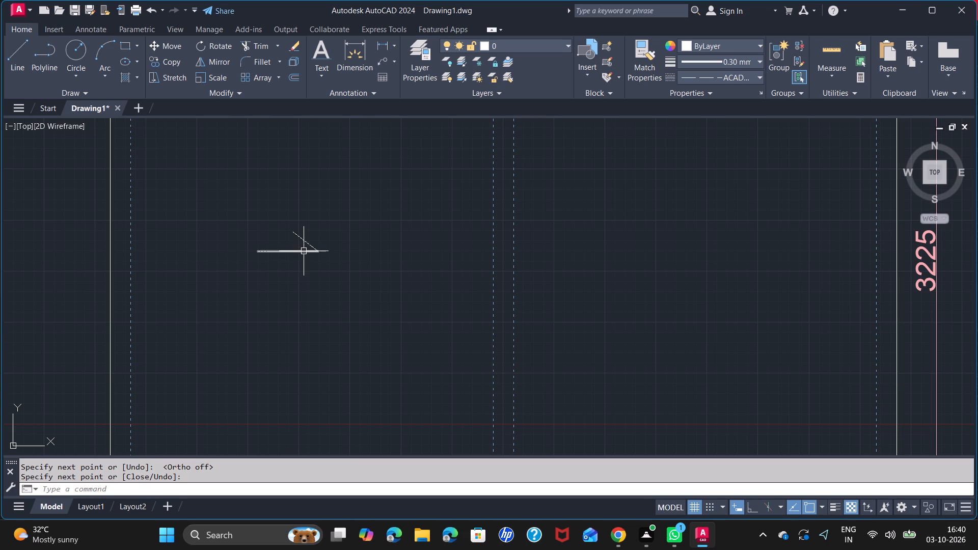
Copy the short horizontal line in the SG1 DRAWING ROOM window's first panel about 81 mm straight below itself.
{"action": "left_click", "coordinate": [304, 254]}
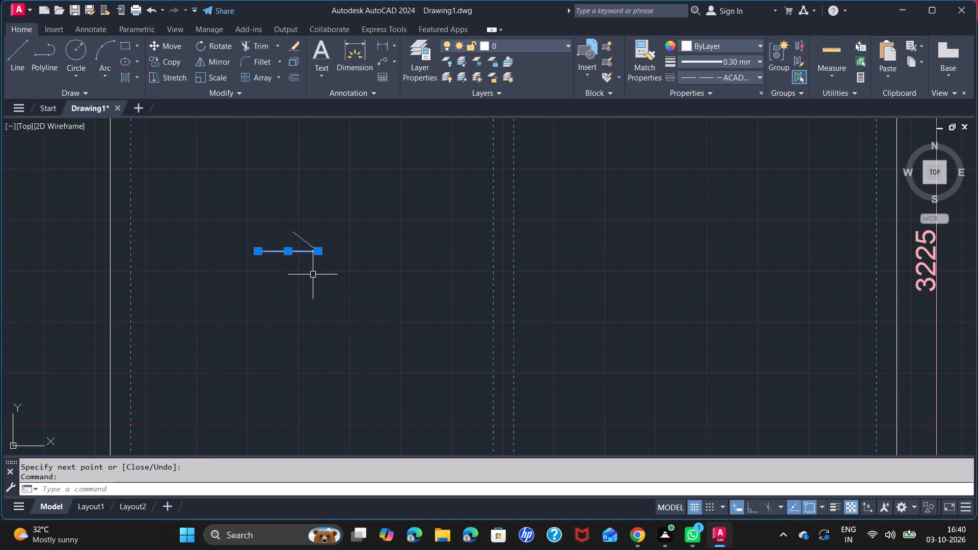
{"action": "key", "text": "c"}
{"action": "key", "text": "o"}
{"action": "key", "text": "Return"}
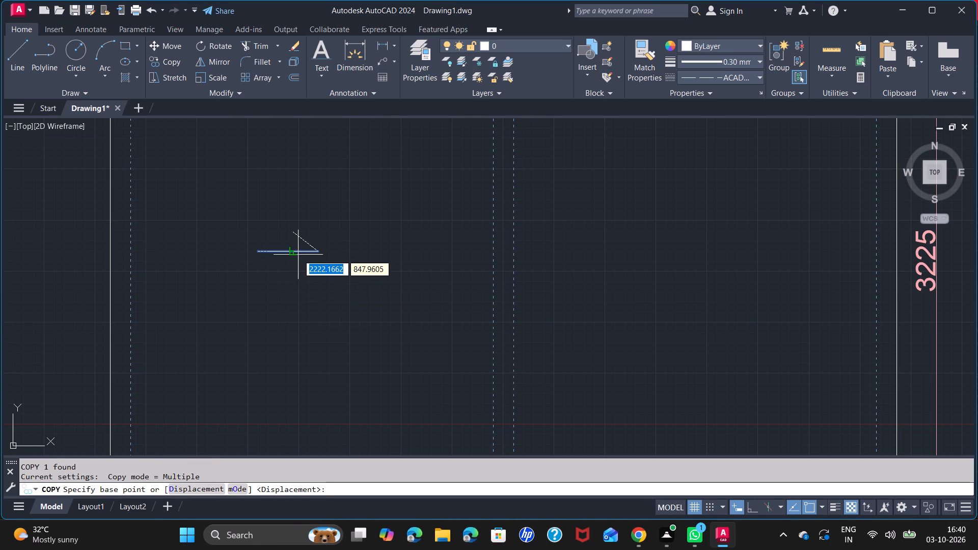
{"action": "left_click", "coordinate": [257, 253]}
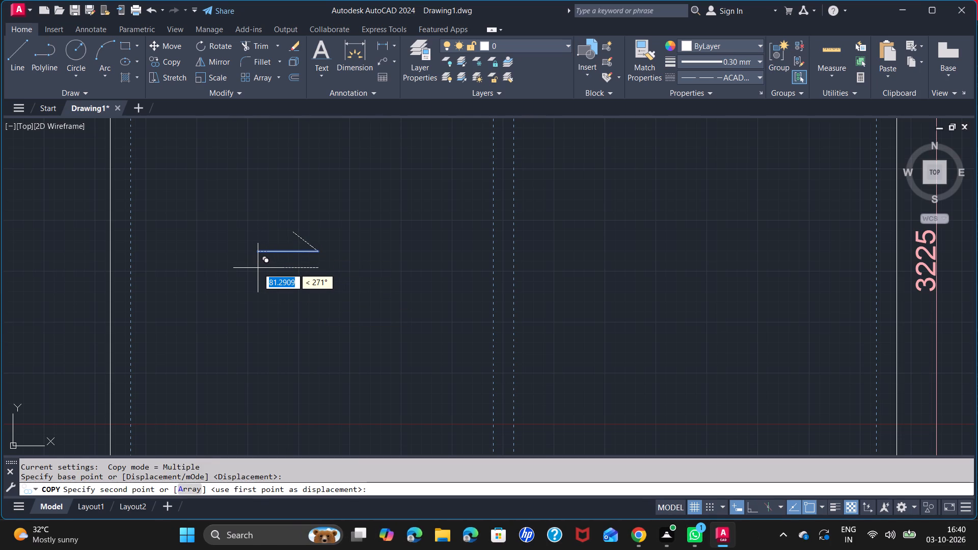
{"action": "left_click", "coordinate": [258, 268]}
{"action": "key", "text": "space"}
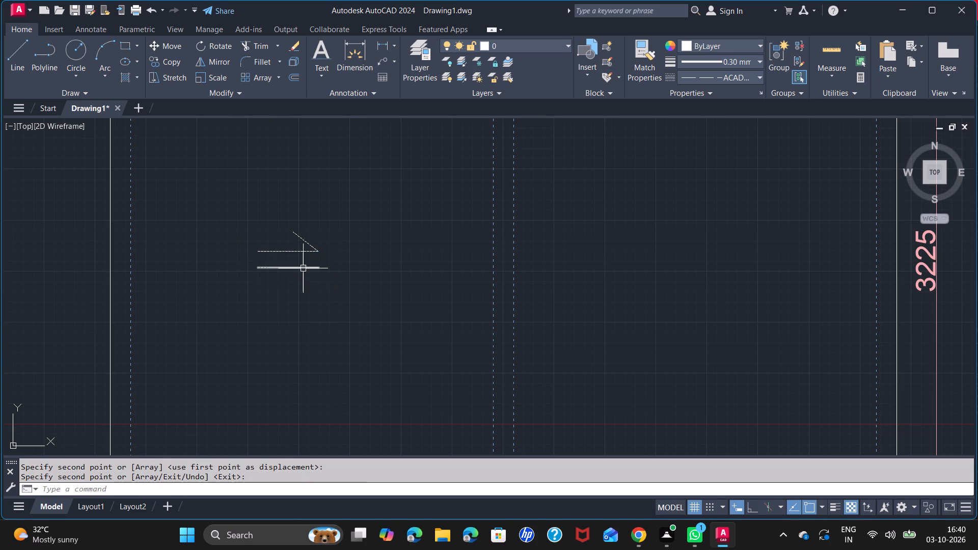
{"action": "key", "text": "space"}
{"action": "key", "text": "space"}
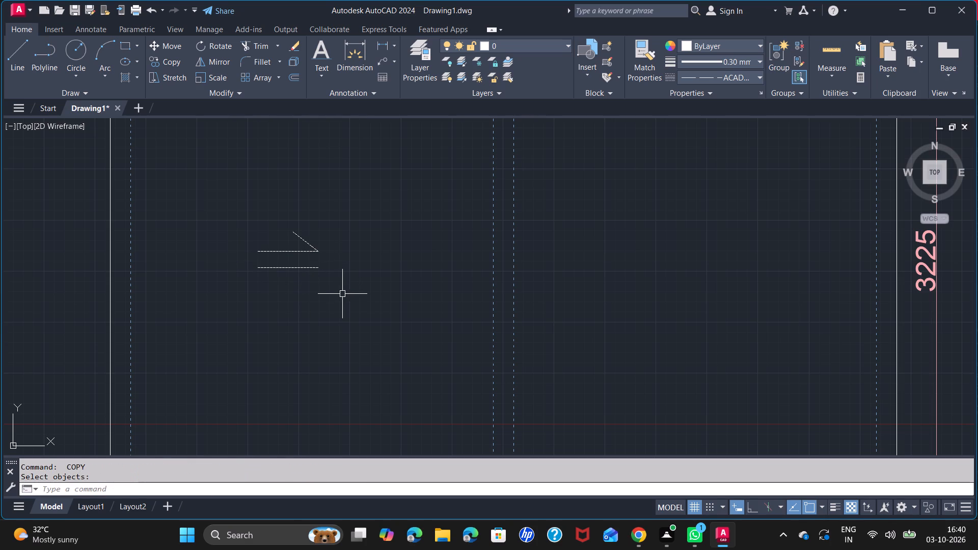
Draw a short stroke from the lower line's left end slanting down to the right, completing the double-arrow symbol.
{"action": "key", "text": "l"}
{"action": "key", "text": "Return"}
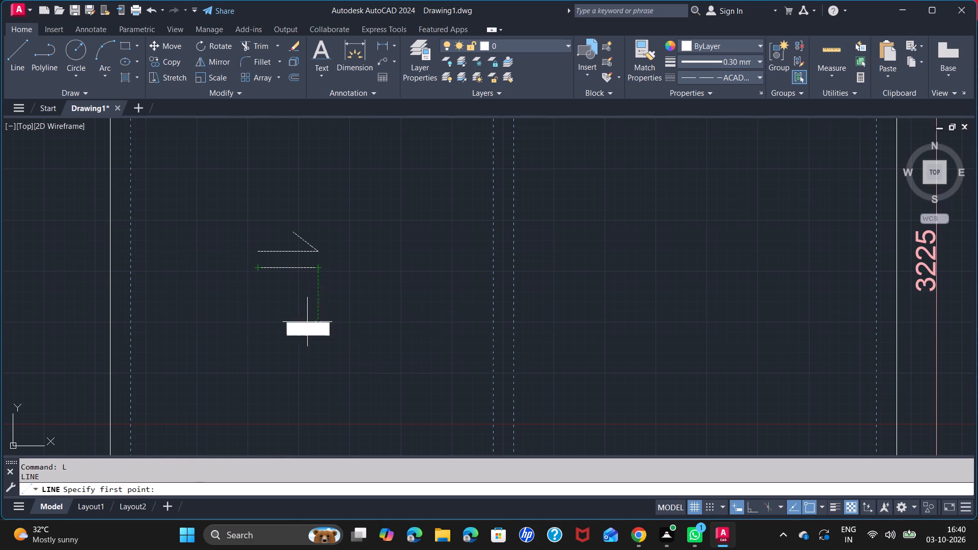
{"action": "key", "text": "space"}
{"action": "key", "text": "space"}
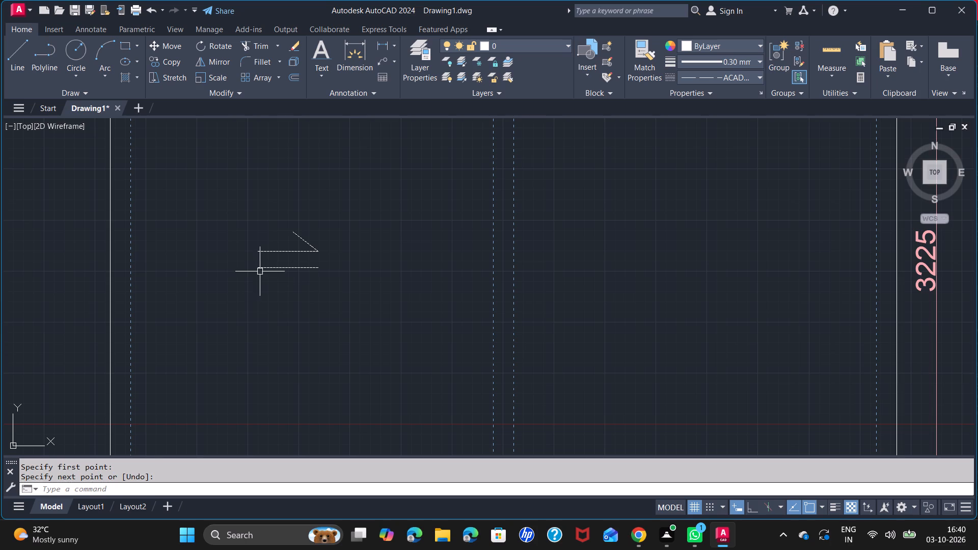
{"action": "key", "text": "space"}
{"action": "left_click", "coordinate": [258, 268]}
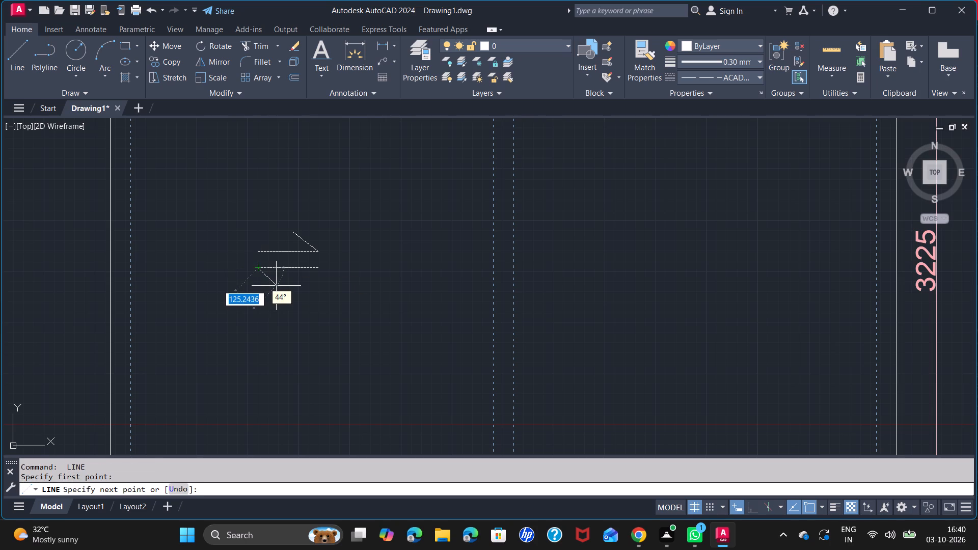
{"action": "left_click", "coordinate": [279, 286]}
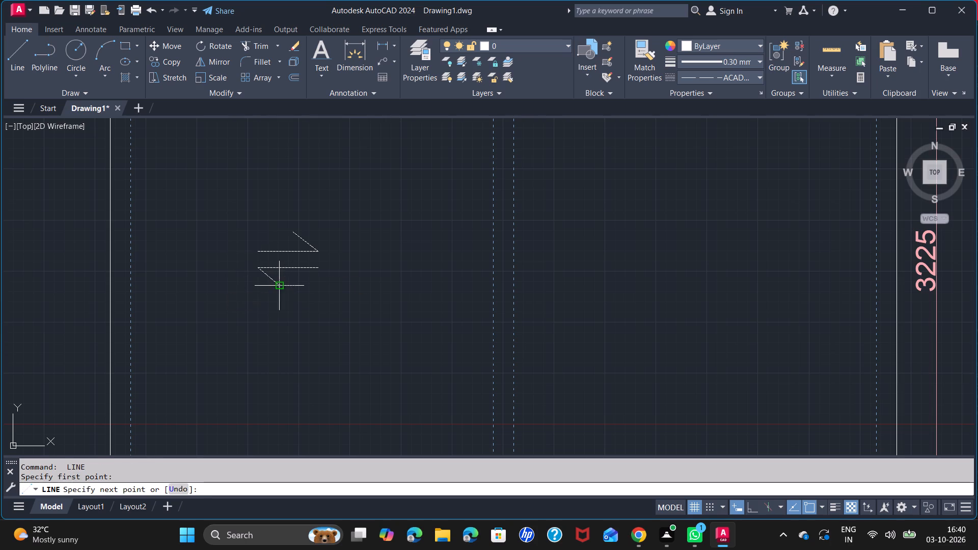
{"action": "key", "text": "space"}
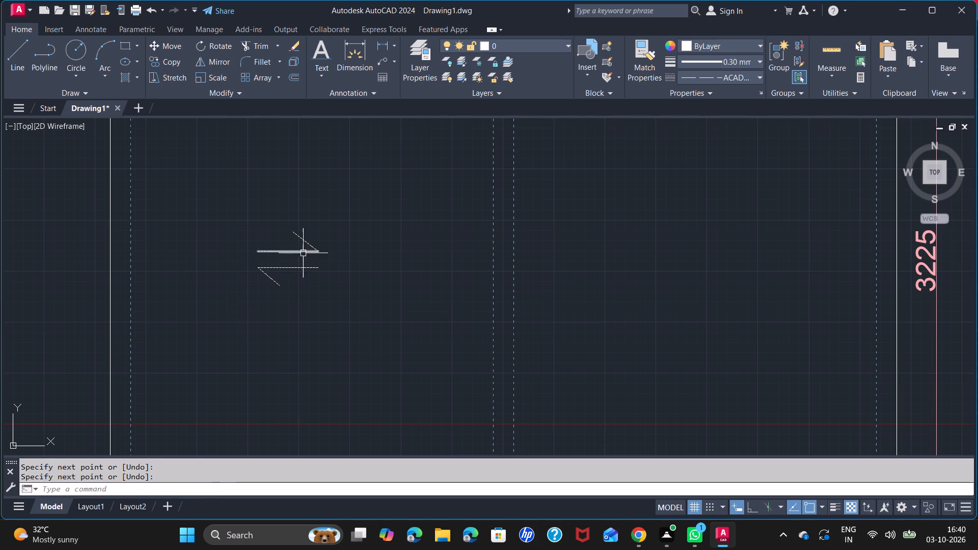
Scale the whole double-arrow symbol up by about 1.76, using the lower line's right end as base point.
{"action": "scroll", "coordinate": [357, 270], "scroll_direction": "down", "scroll_amount": 3}
{"action": "left_click", "coordinate": [320, 250]}
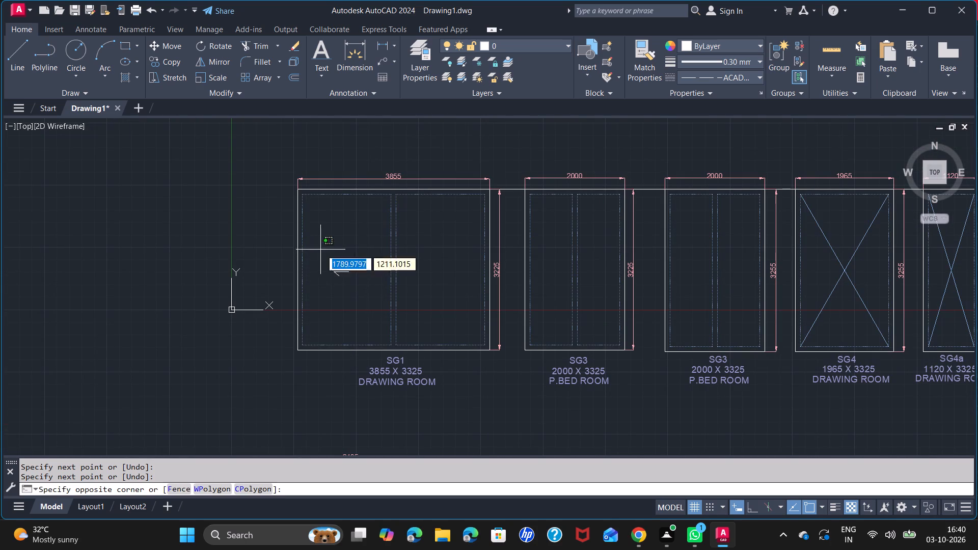
{"action": "left_click", "coordinate": [379, 289]}
{"action": "type", "text": "SC"}
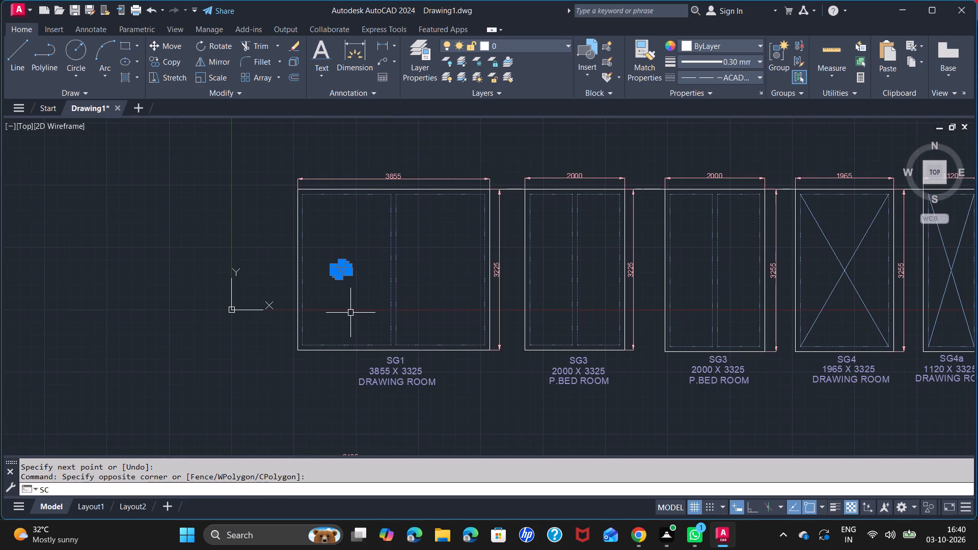
{"action": "key", "text": "Return"}
{"action": "scroll", "coordinate": [328, 283], "scroll_direction": "up", "scroll_amount": 2}
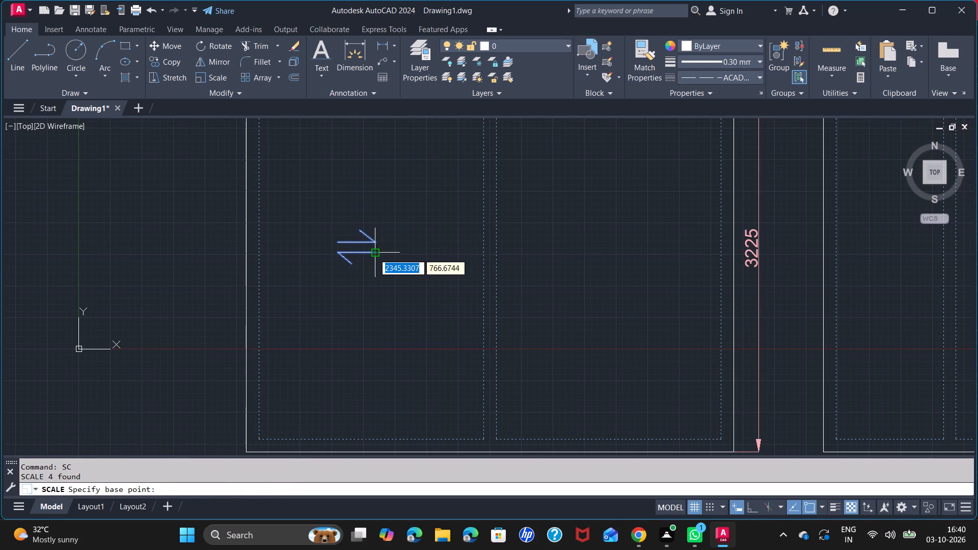
{"action": "left_click", "coordinate": [374, 254]}
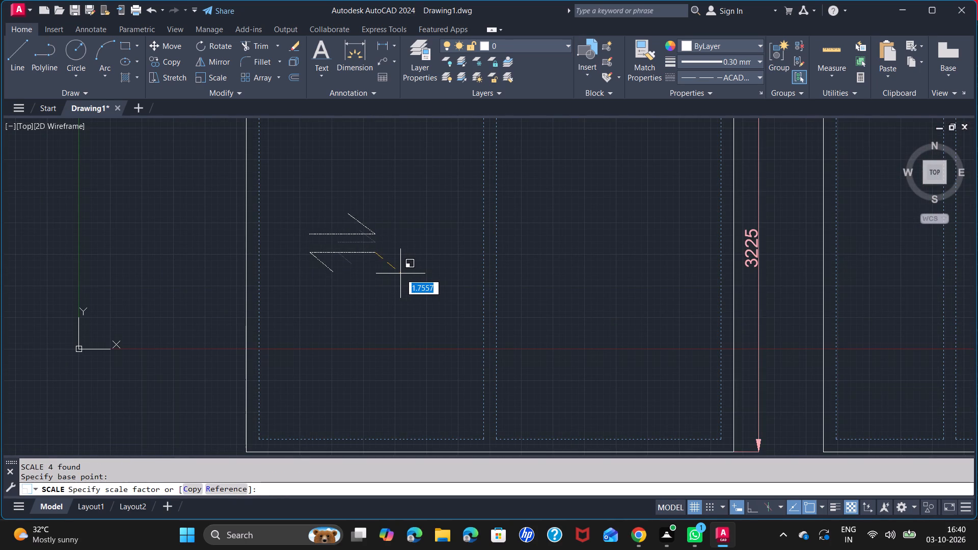
{"action": "left_click", "coordinate": [400, 273]}
Move the enlarged double-arrow symbol horizontally to the right, towards the middle of the SG1 window's first panel.
{"action": "left_click", "coordinate": [295, 207]}
{"action": "left_click", "coordinate": [422, 283]}
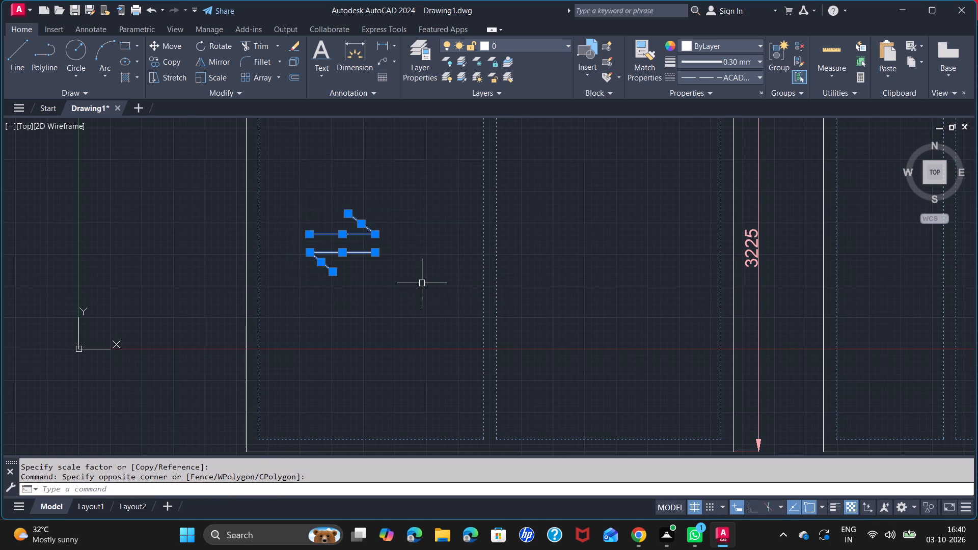
{"action": "key", "text": "m"}
{"action": "key", "text": "Return"}
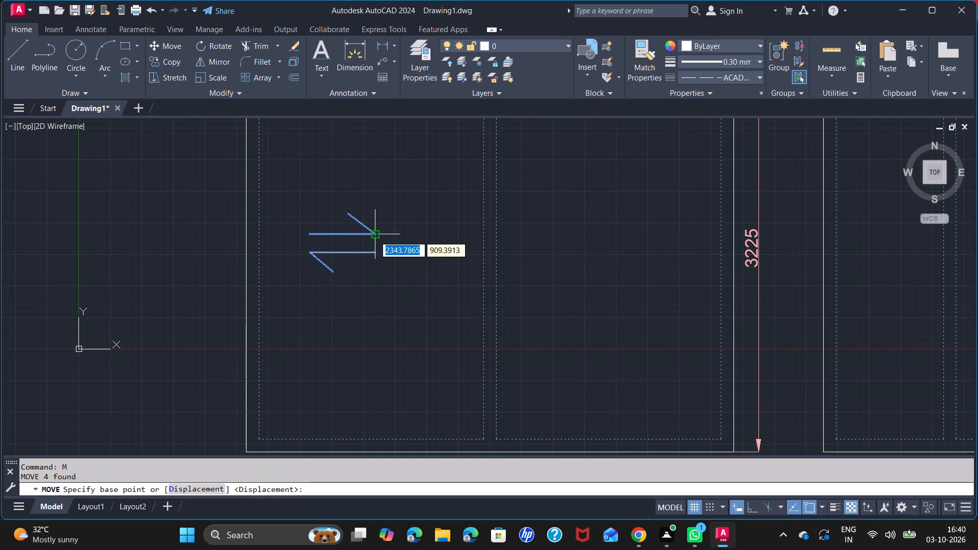
{"action": "left_click", "coordinate": [374, 236]}
{"action": "left_click", "coordinate": [407, 235]}
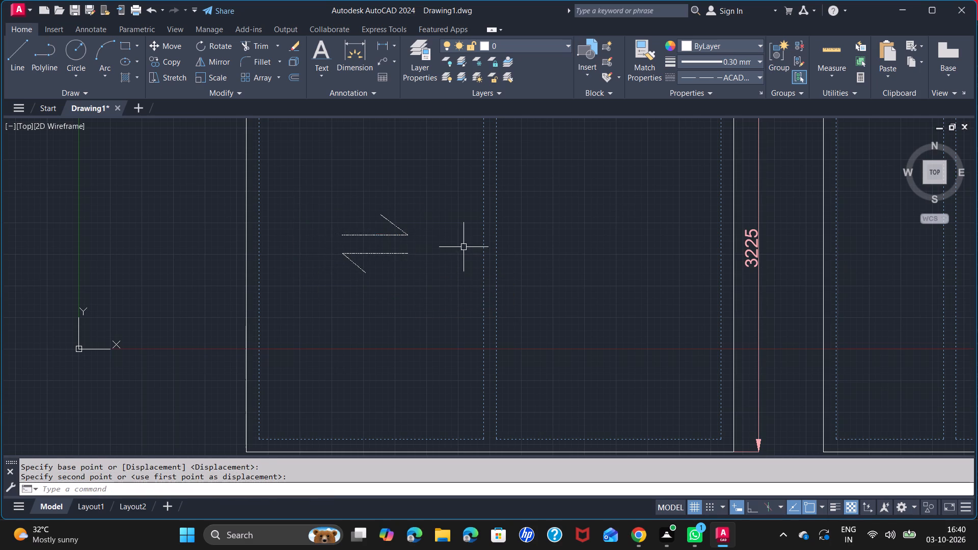
Recolour all four lines of the double-arrow symbol light blue.
{"action": "scroll", "coordinate": [462, 249], "scroll_direction": "down", "scroll_amount": 2}
{"action": "middle_click_drag", "start_coordinate": [462, 249], "coordinate": [412, 250]}
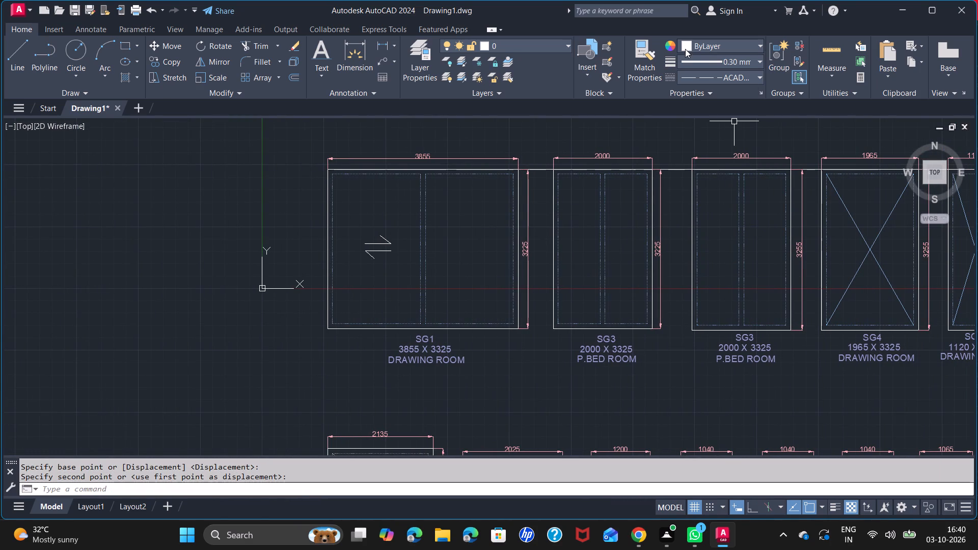
{"action": "left_click", "coordinate": [359, 225]}
{"action": "left_click", "coordinate": [400, 277]}
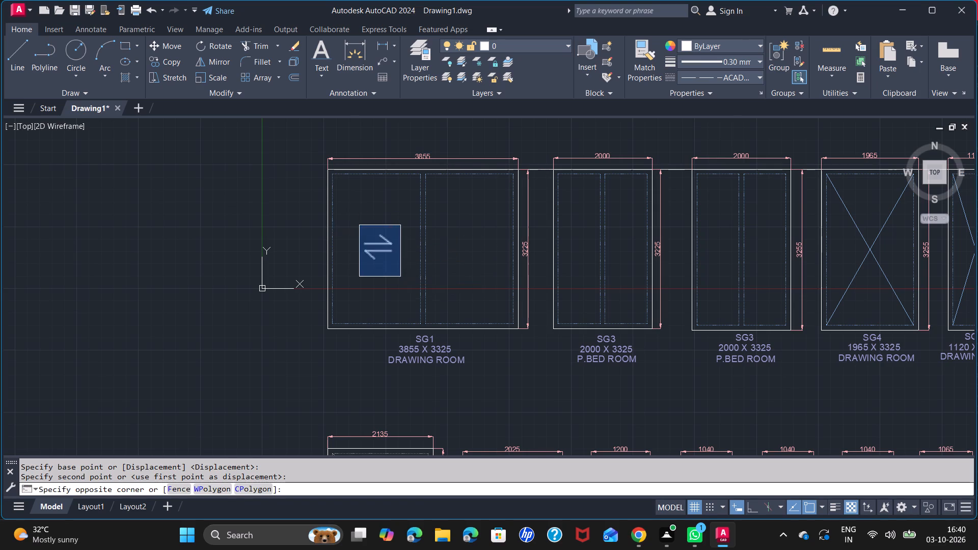
{"action": "left_click", "coordinate": [686, 48]}
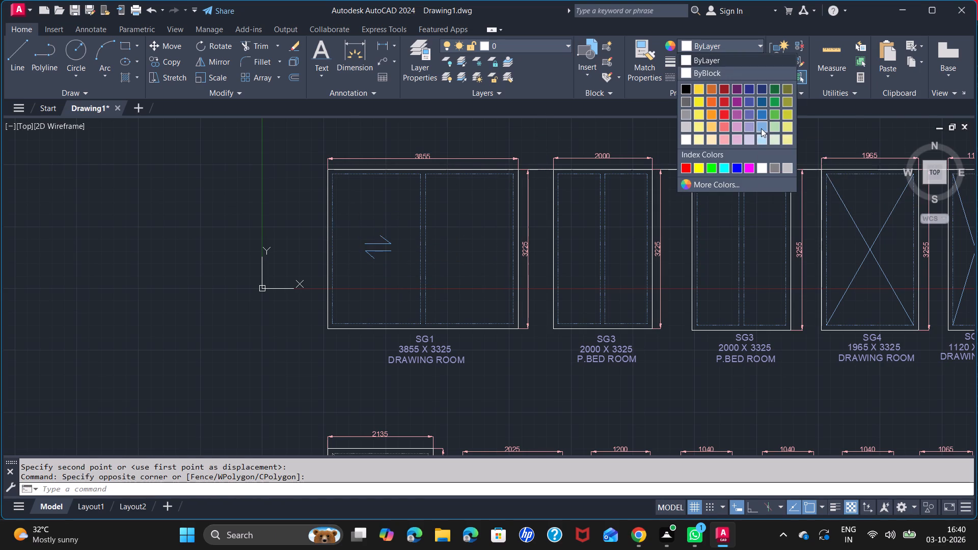
{"action": "left_click", "coordinate": [761, 128]}
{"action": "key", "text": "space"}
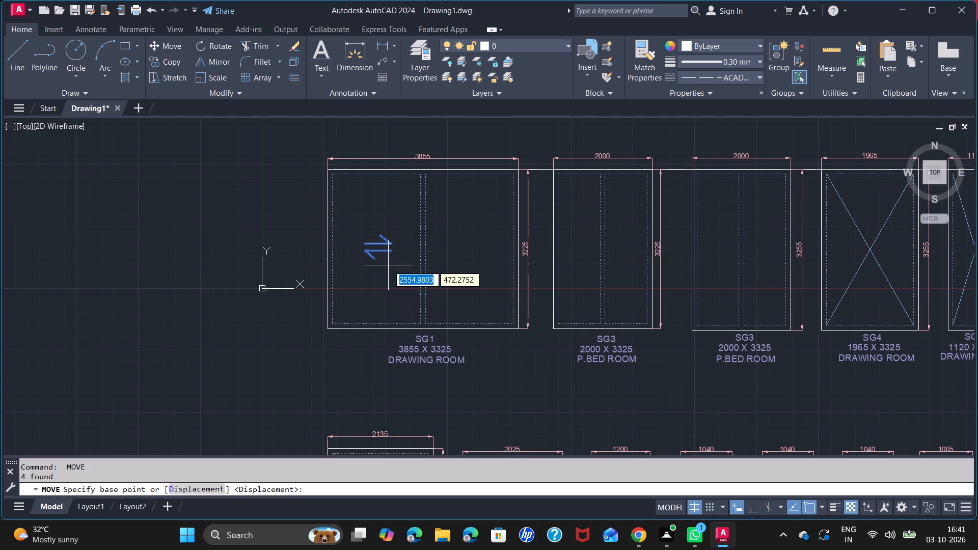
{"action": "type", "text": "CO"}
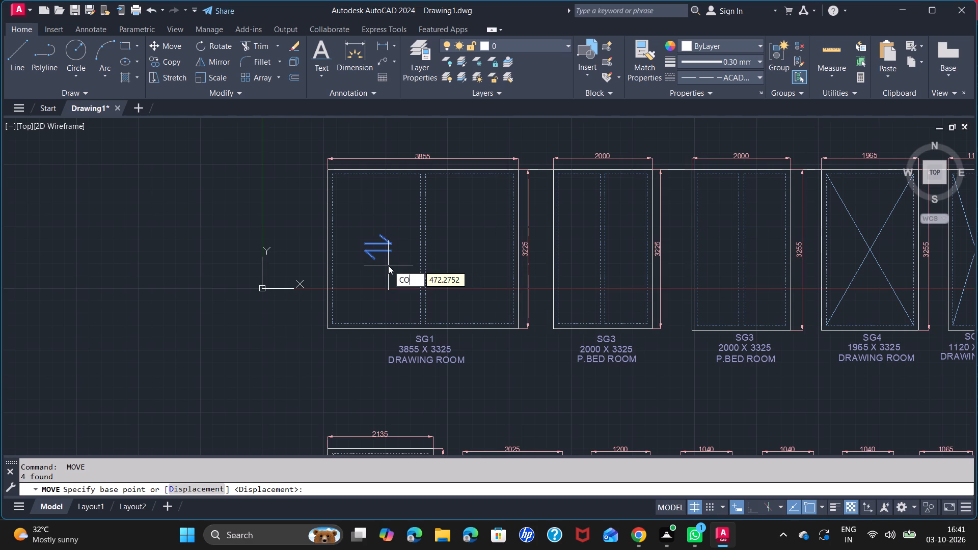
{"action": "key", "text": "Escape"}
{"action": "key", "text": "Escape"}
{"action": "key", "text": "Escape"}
Copy the double-arrow symbol from its lower line's right end into the second panel of the SG1 DRAWING ROOM window.
{"action": "left_click", "coordinate": [351, 226]}
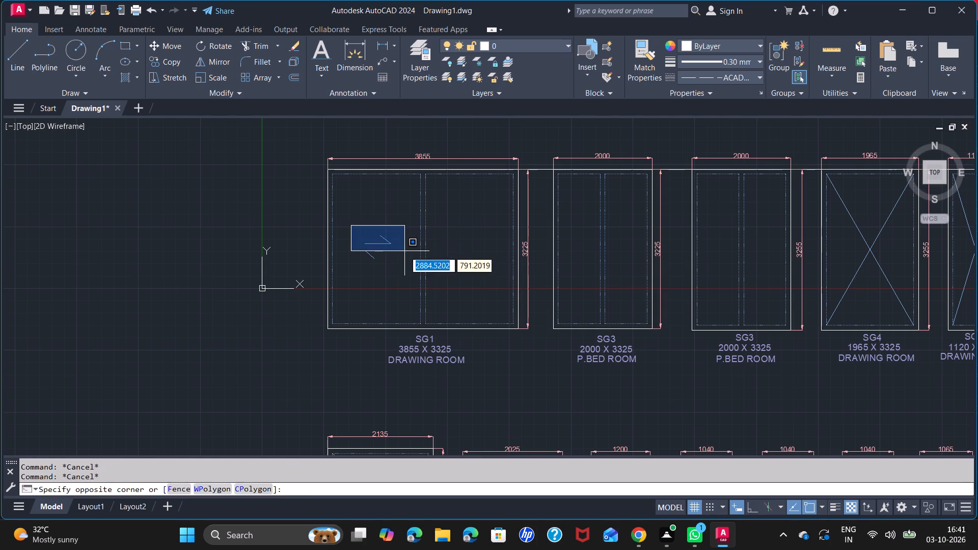
{"action": "left_click", "coordinate": [402, 278]}
{"action": "type", "text": "CO"}
{"action": "key", "text": "Return"}
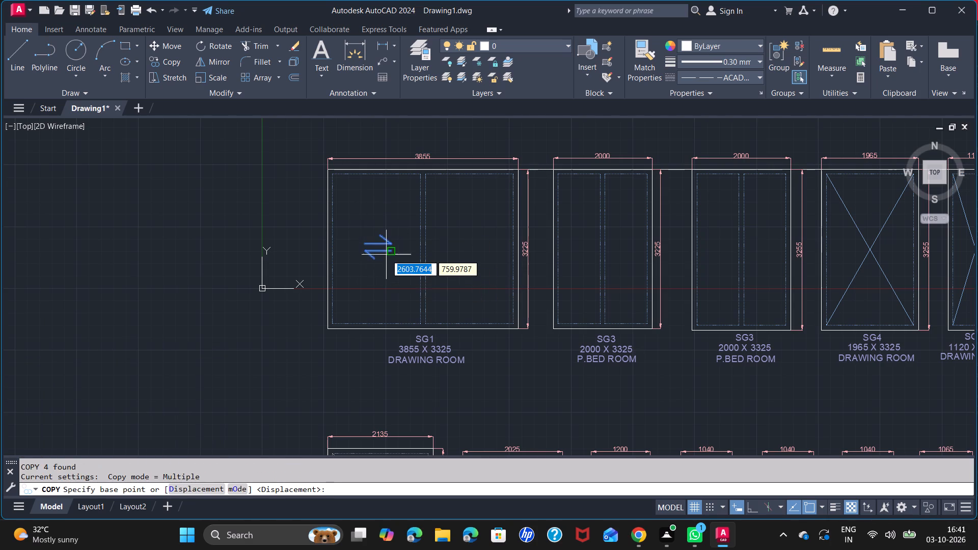
{"action": "scroll", "coordinate": [386, 255], "scroll_direction": "up", "scroll_amount": 1}
{"action": "left_click", "coordinate": [393, 250]}
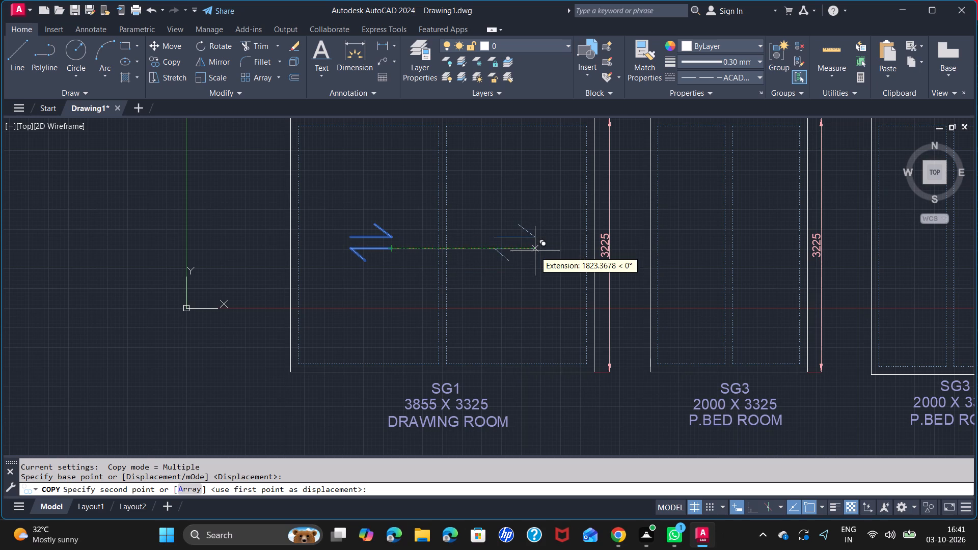
{"action": "left_click", "coordinate": [536, 251]}
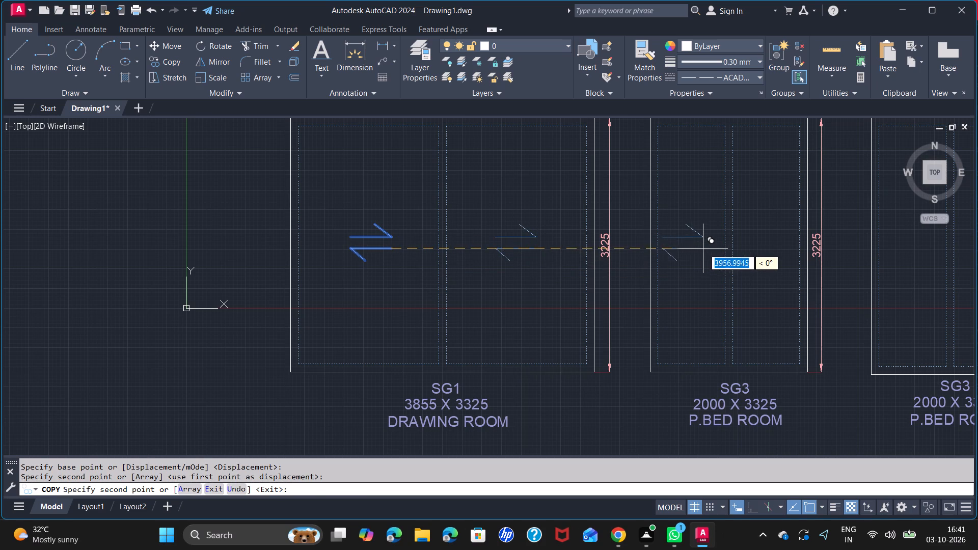
Place copies of the double-arrow symbol in both panels of each of the two SG3 P.BED ROOM windows.
{"action": "left_click", "coordinate": [713, 250]}
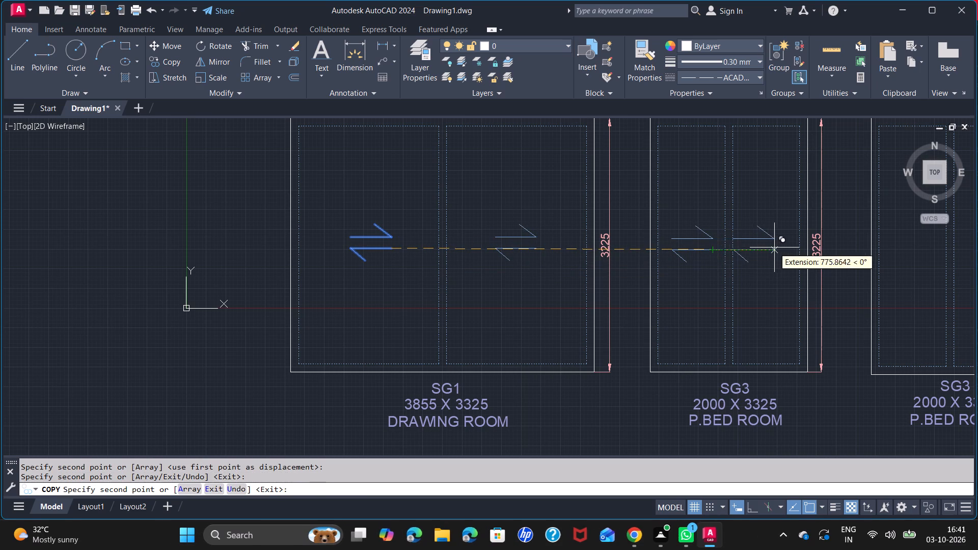
{"action": "left_click", "coordinate": [786, 250]}
{"action": "scroll", "coordinate": [789, 253], "scroll_direction": "down", "scroll_amount": 1}
{"action": "middle_click_drag", "start_coordinate": [789, 253], "coordinate": [293, 265]}
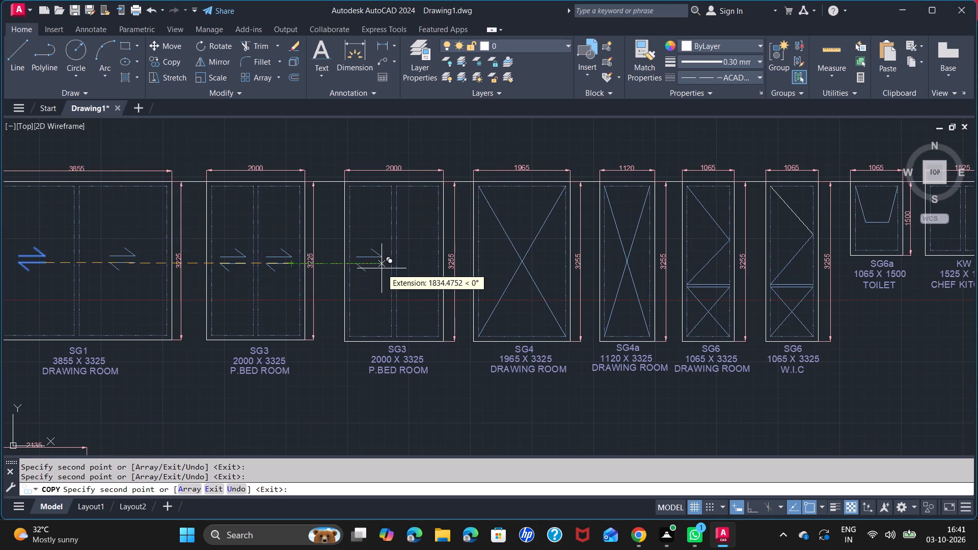
{"action": "scroll", "coordinate": [382, 268], "scroll_direction": "up", "scroll_amount": 2}
{"action": "left_click", "coordinate": [382, 268]}
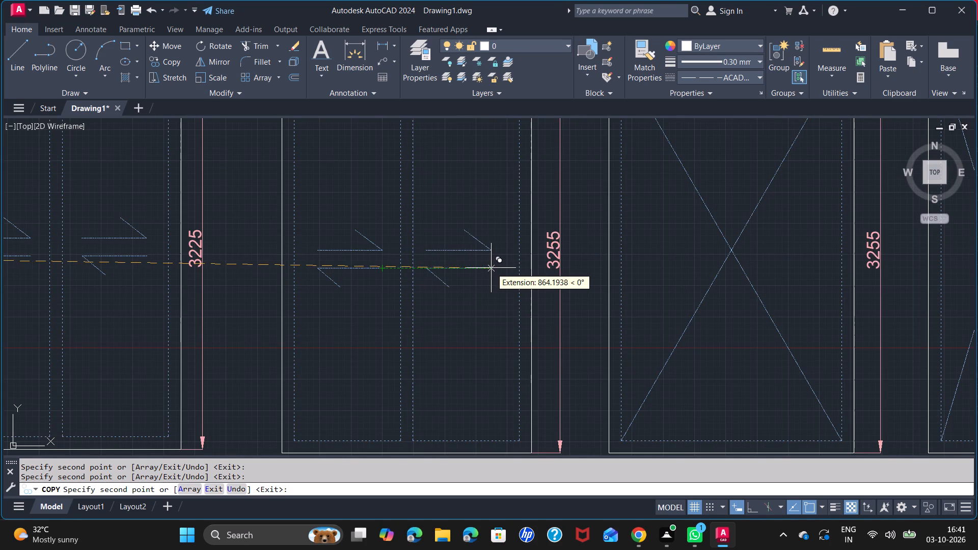
{"action": "left_click", "coordinate": [496, 268]}
Place copies of the double-arrow symbol in the KW CHEF KITCHEN window's first panel and both SLD6 M.KITCHEN panels.
{"action": "scroll", "coordinate": [496, 268], "scroll_direction": "down", "scroll_amount": 3}
{"action": "middle_click_drag", "start_coordinate": [496, 268], "coordinate": [295, 271]}
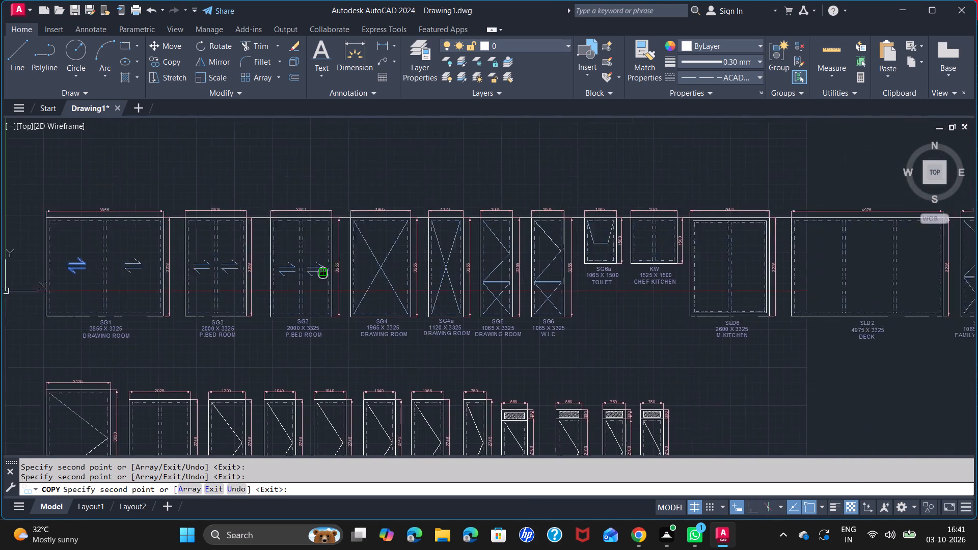
{"action": "middle_click_drag", "start_coordinate": [295, 271], "coordinate": [168, 276]}
{"action": "scroll", "coordinate": [490, 255], "scroll_direction": "up", "scroll_amount": 3}
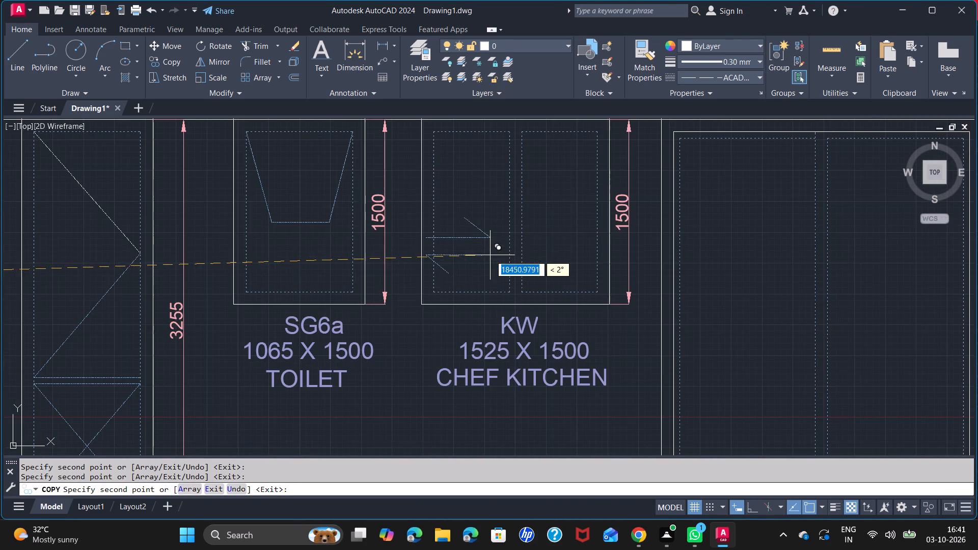
{"action": "left_click", "coordinate": [504, 222]}
{"action": "scroll", "coordinate": [580, 257], "scroll_direction": "down", "scroll_amount": 1}
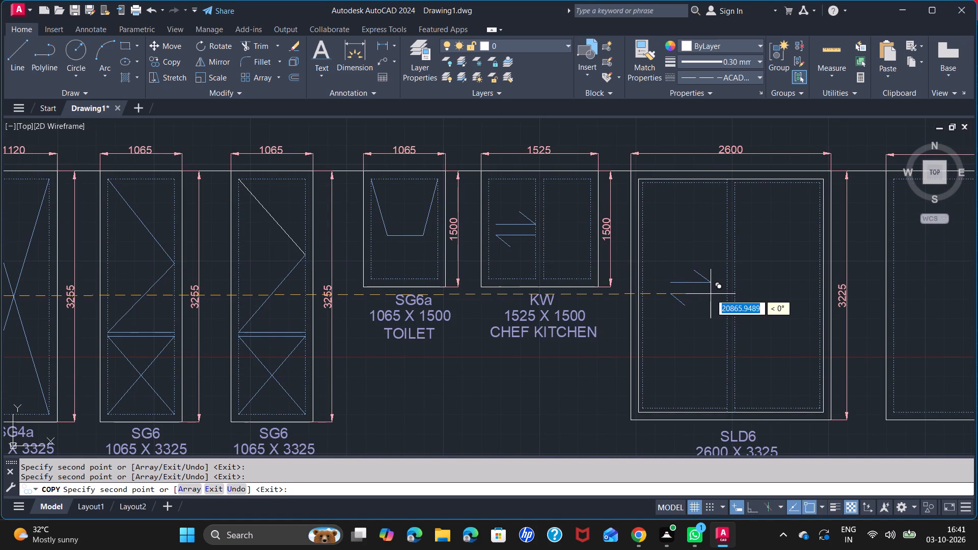
{"action": "left_click", "coordinate": [711, 294]}
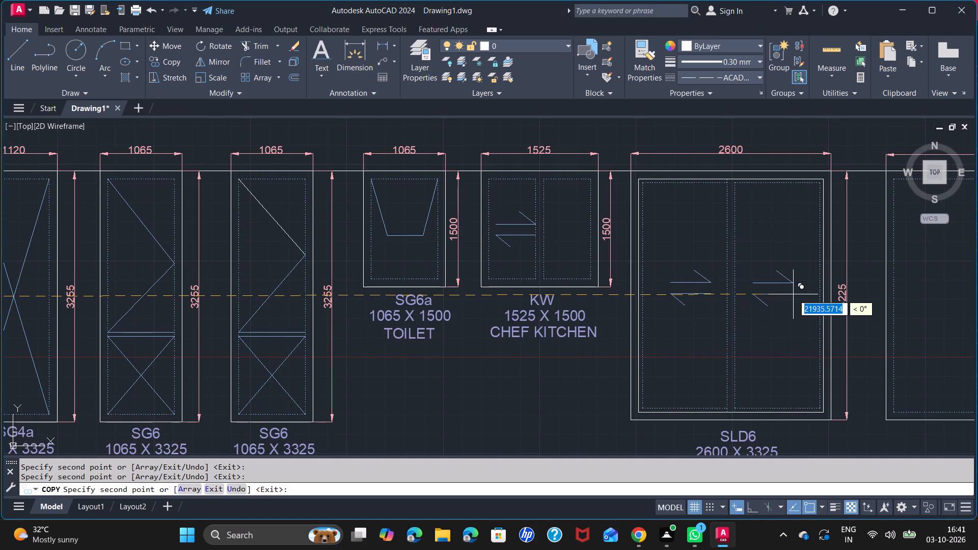
{"action": "left_click", "coordinate": [798, 294]}
Place copies of the double-arrow symbol in all three SLD2 DECK panels, spaced about 1611 and 1686 units apart.
{"action": "scroll", "coordinate": [798, 294], "scroll_direction": "down", "scroll_amount": 3}
{"action": "middle_click_drag", "start_coordinate": [798, 294], "coordinate": [371, 294]}
{"action": "scroll", "coordinate": [422, 293], "scroll_direction": "up", "scroll_amount": 4}
{"action": "scroll", "coordinate": [374, 295], "scroll_direction": "down", "scroll_amount": 2}
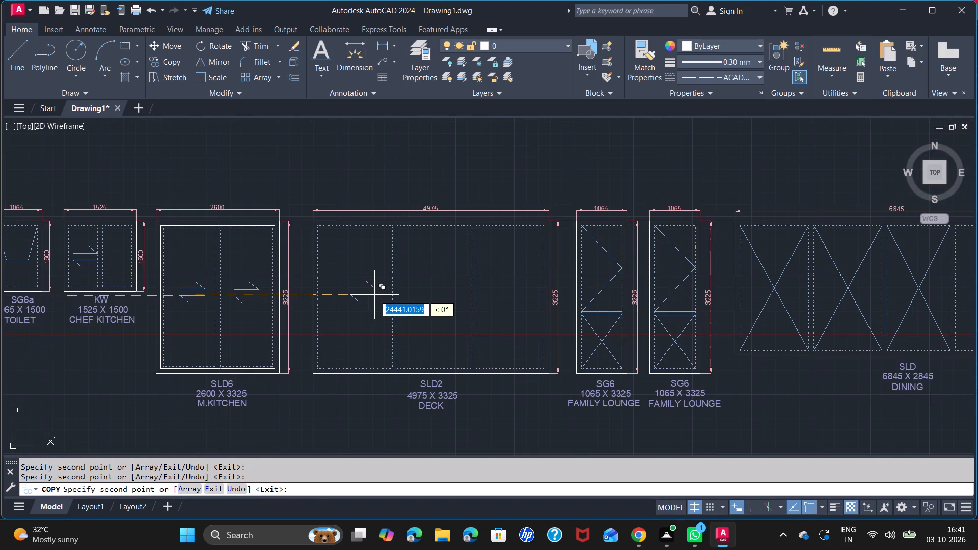
{"action": "left_click", "coordinate": [370, 297]}
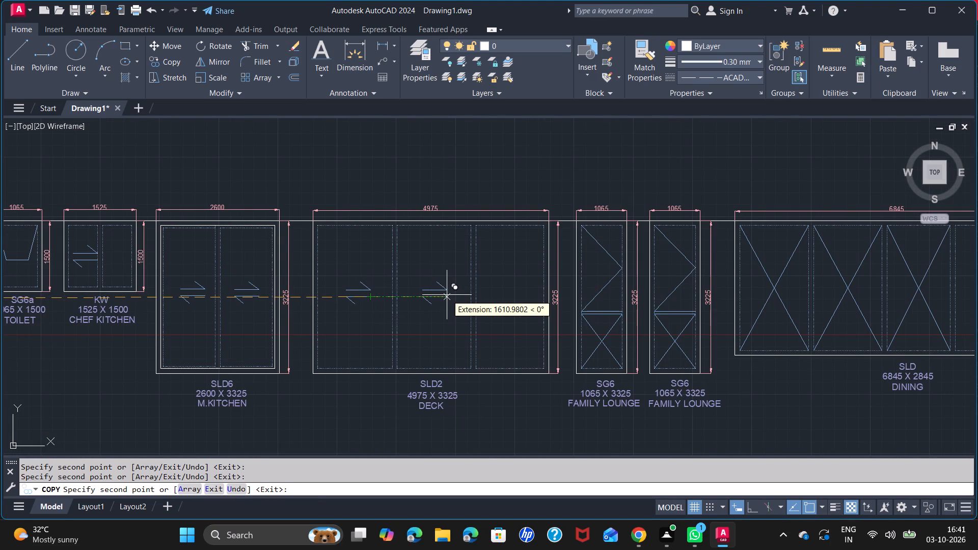
{"action": "left_click", "coordinate": [447, 295]}
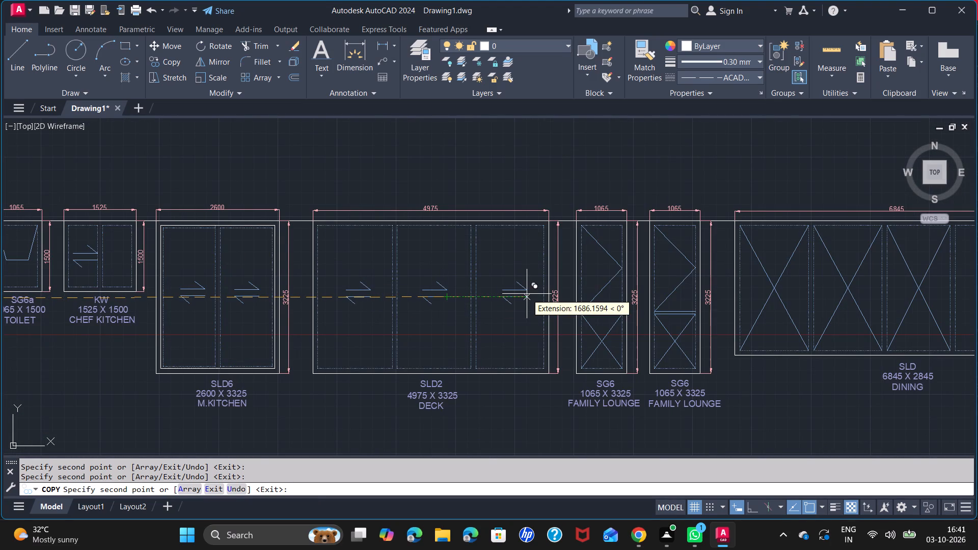
{"action": "left_click", "coordinate": [527, 294]}
Place copies of the double-arrow symbol in the last two panels of the SLD DINING window and finish the copying.
{"action": "scroll", "coordinate": [776, 295], "scroll_direction": "down", "scroll_amount": 3}
{"action": "middle_click_drag", "start_coordinate": [776, 295], "coordinate": [344, 294]}
{"action": "scroll", "coordinate": [374, 294], "scroll_direction": "up", "scroll_amount": 3}
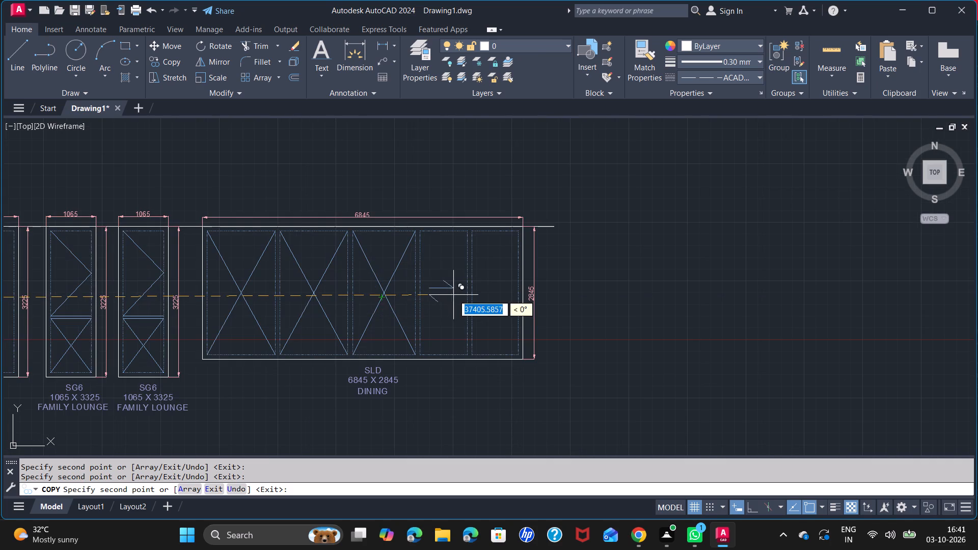
{"action": "scroll", "coordinate": [453, 295], "scroll_direction": "up", "scroll_amount": 2}
{"action": "left_click", "coordinate": [455, 297]}
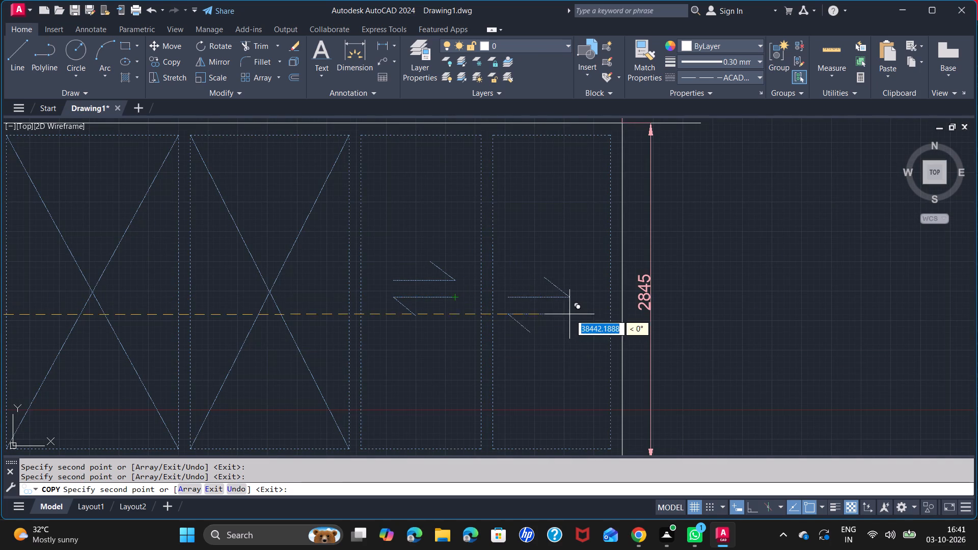
{"action": "left_click", "coordinate": [582, 300]}
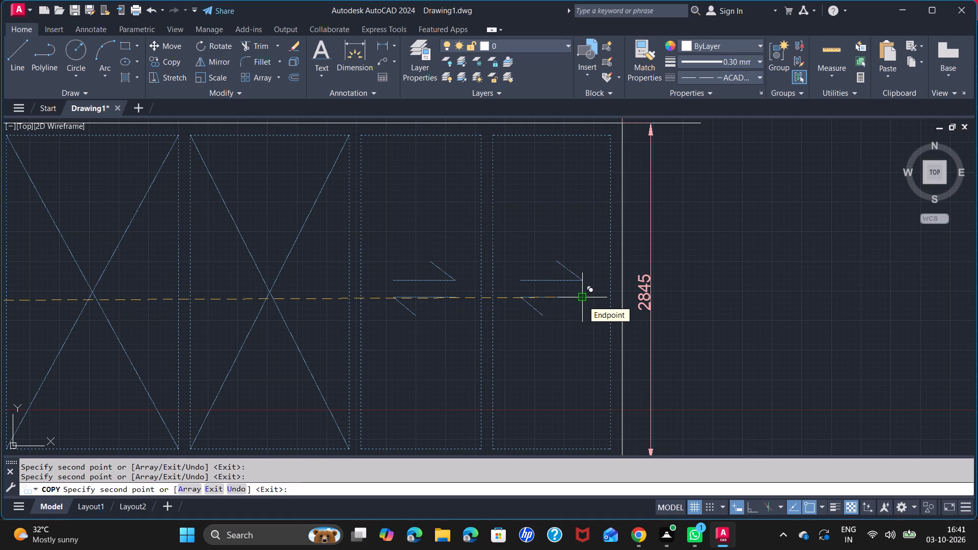
{"action": "key", "text": "space"}
Scale the KW CHEF KITCHEN window's double-arrow symbol down to slightly over half size about its lower line's left end.
{"action": "scroll", "coordinate": [512, 339], "scroll_direction": "down", "scroll_amount": 3}
{"action": "middle_click_drag", "start_coordinate": [328, 375], "coordinate": [493, 384]}
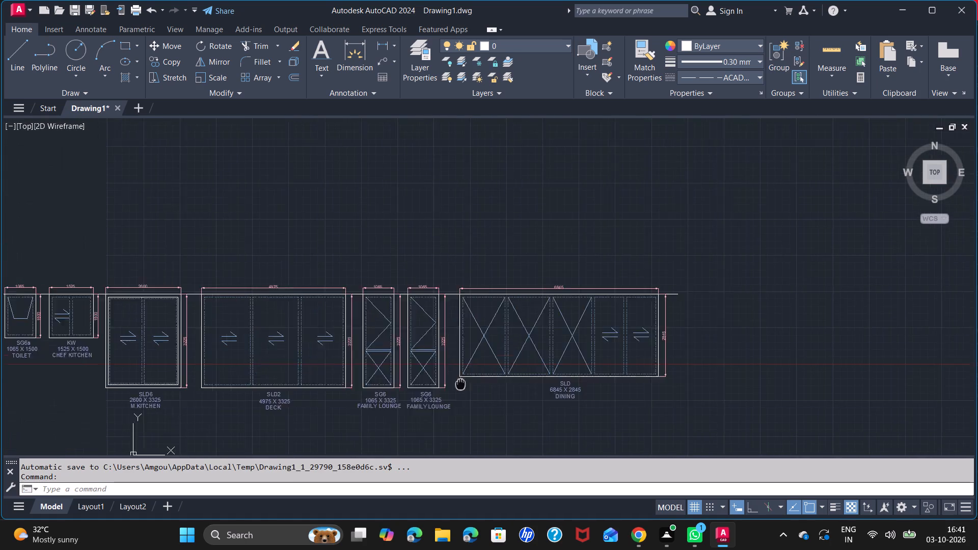
{"action": "middle_click_drag", "start_coordinate": [493, 384], "coordinate": [606, 381]}
{"action": "scroll", "coordinate": [219, 308], "scroll_direction": "up", "scroll_amount": 4}
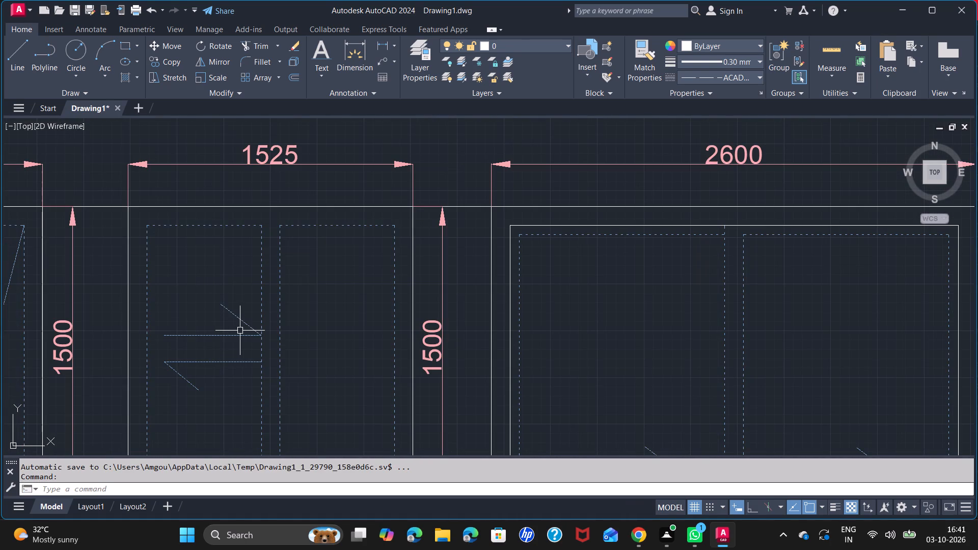
{"action": "middle_click_drag", "start_coordinate": [322, 356], "coordinate": [492, 283]}
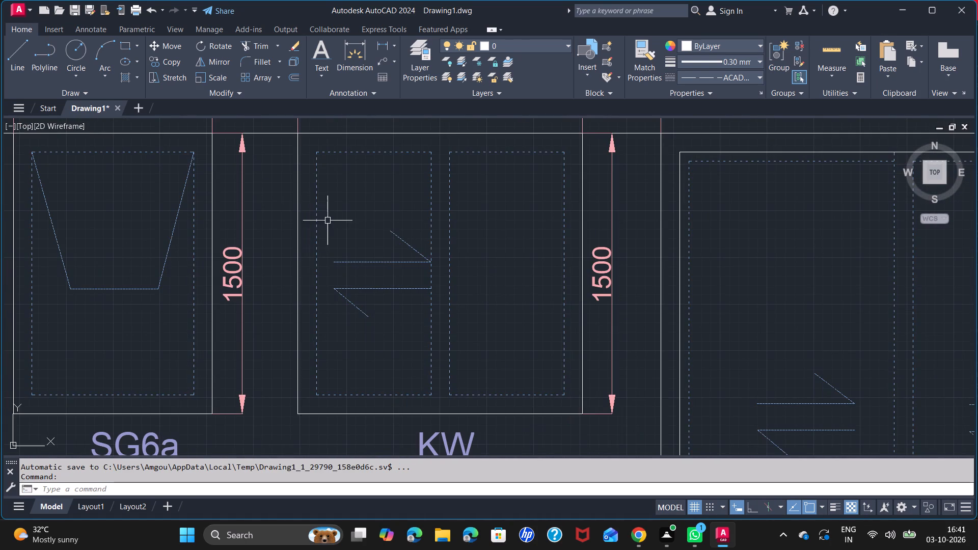
{"action": "left_click", "coordinate": [324, 213]}
{"action": "left_click", "coordinate": [439, 321]}
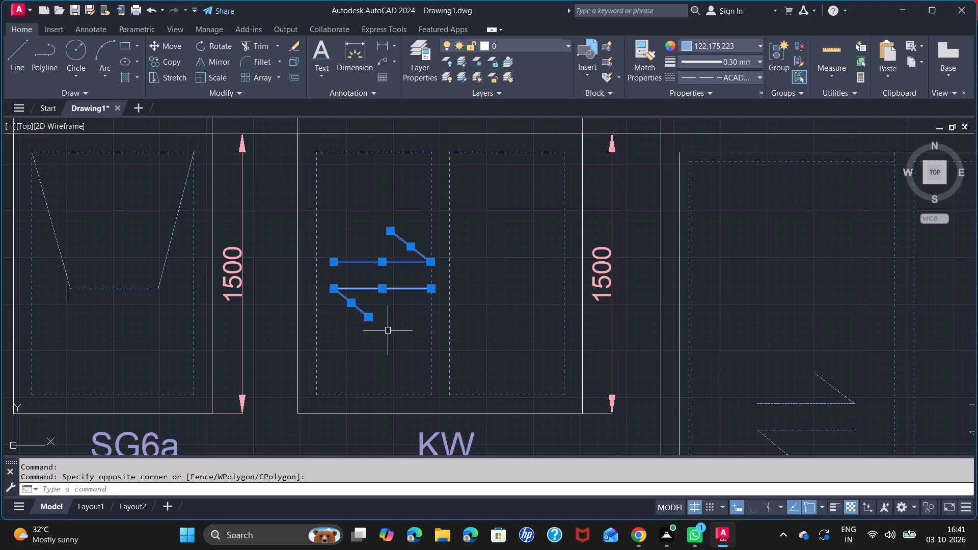
{"action": "type", "text": "SC"}
{"action": "key", "text": "Return"}
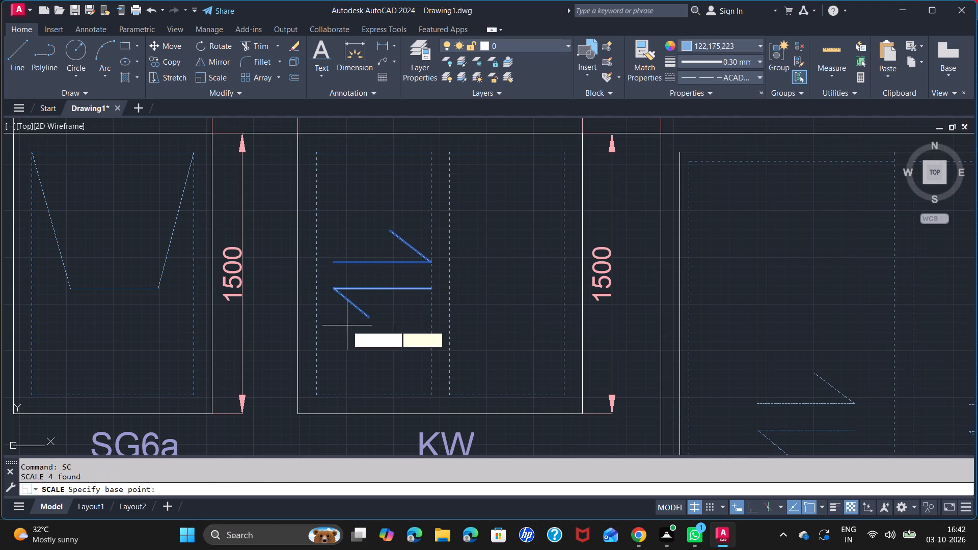
{"action": "left_click", "coordinate": [337, 290]}
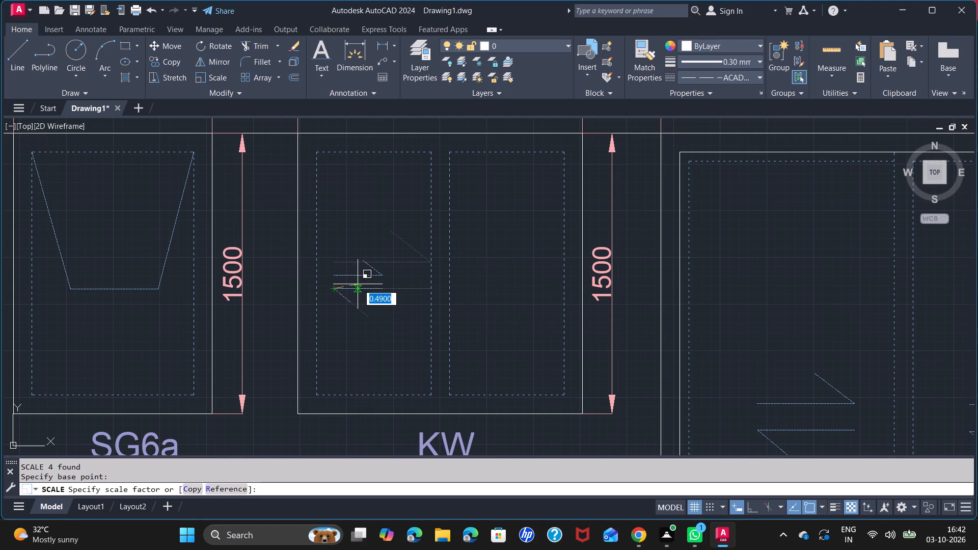
{"action": "left_click", "coordinate": [362, 291]}
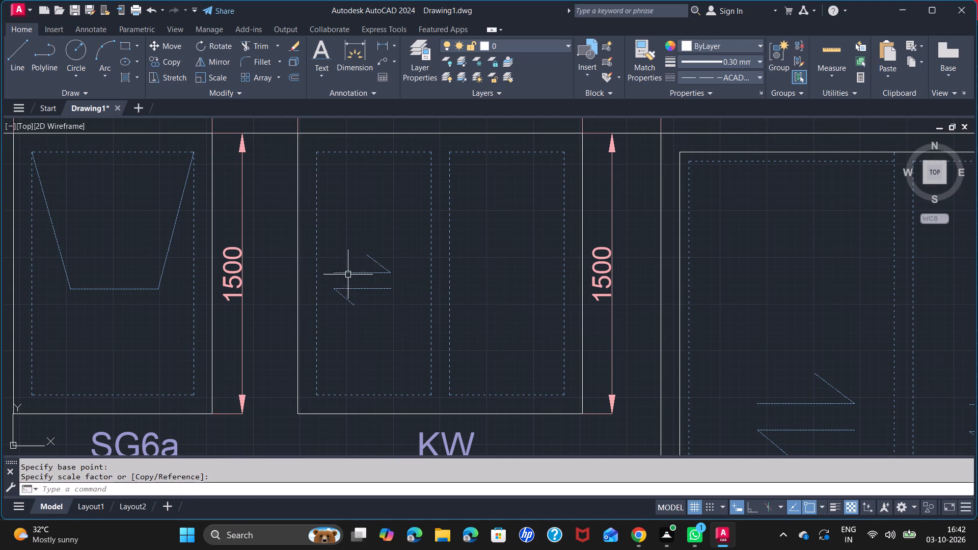
Copy the reduced double-arrow symbol about 773 units horizontally into the second panel of the KW CHEF KITCHEN window.
{"action": "left_click", "coordinate": [327, 246]}
{"action": "left_click", "coordinate": [401, 310]}
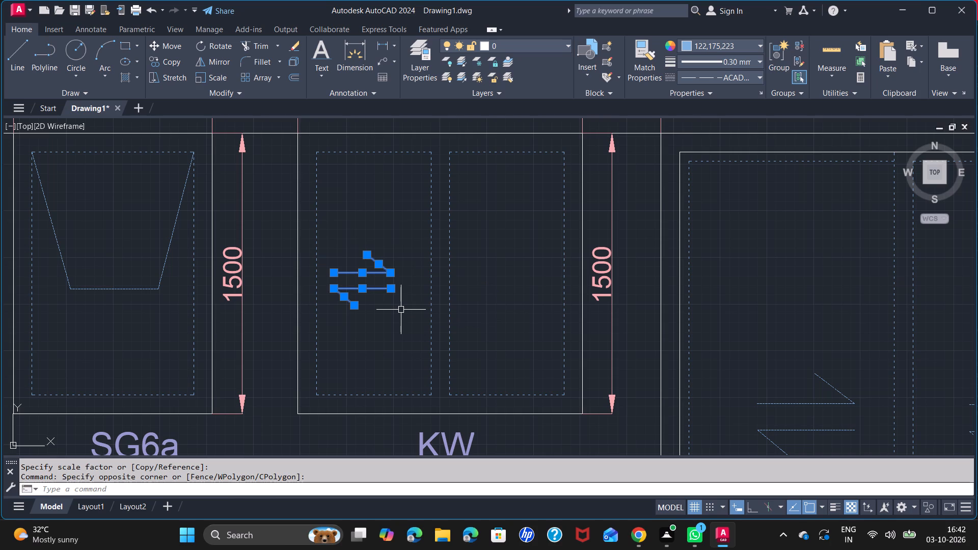
{"action": "key", "text": "m"}
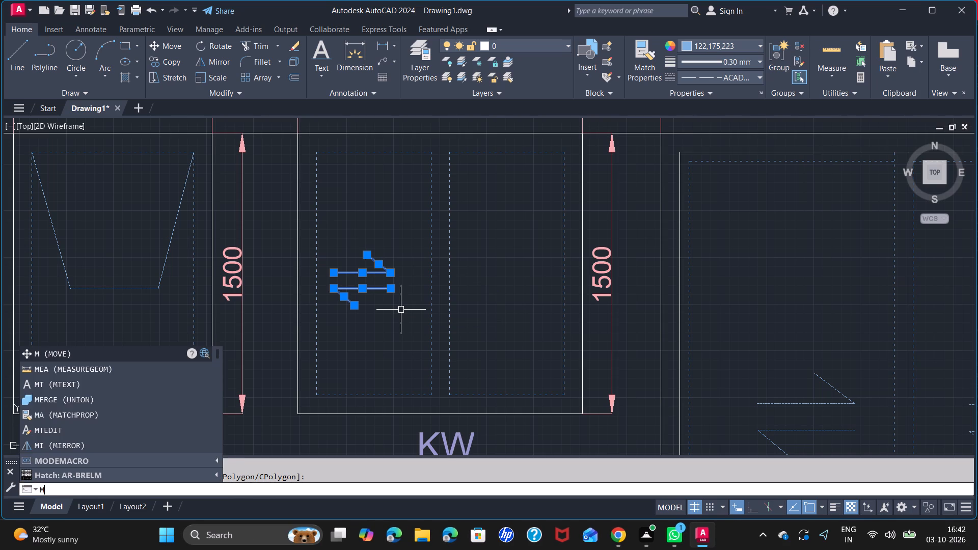
{"action": "key", "text": "Escape"}
{"action": "type", "text": "CO"}
{"action": "key", "text": "Return"}
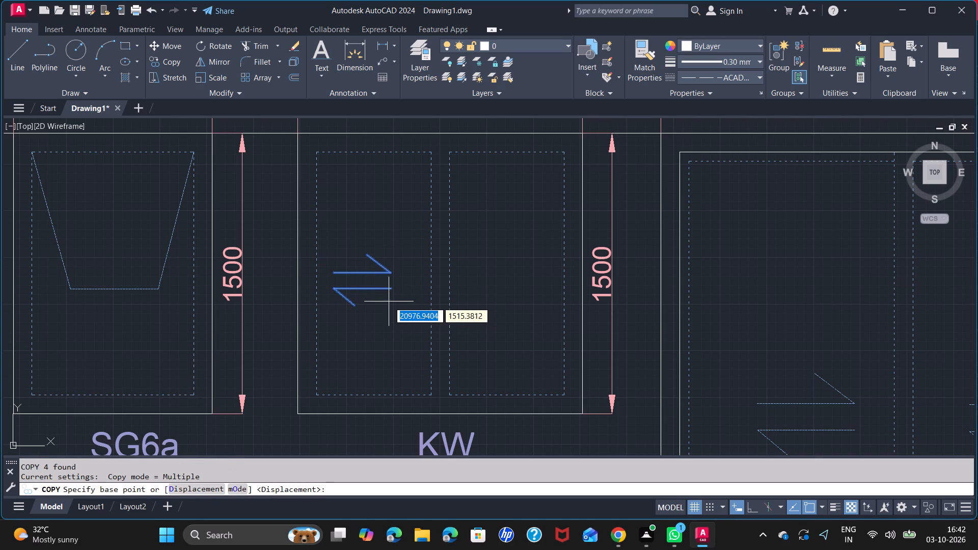
{"action": "left_click", "coordinate": [392, 290]}
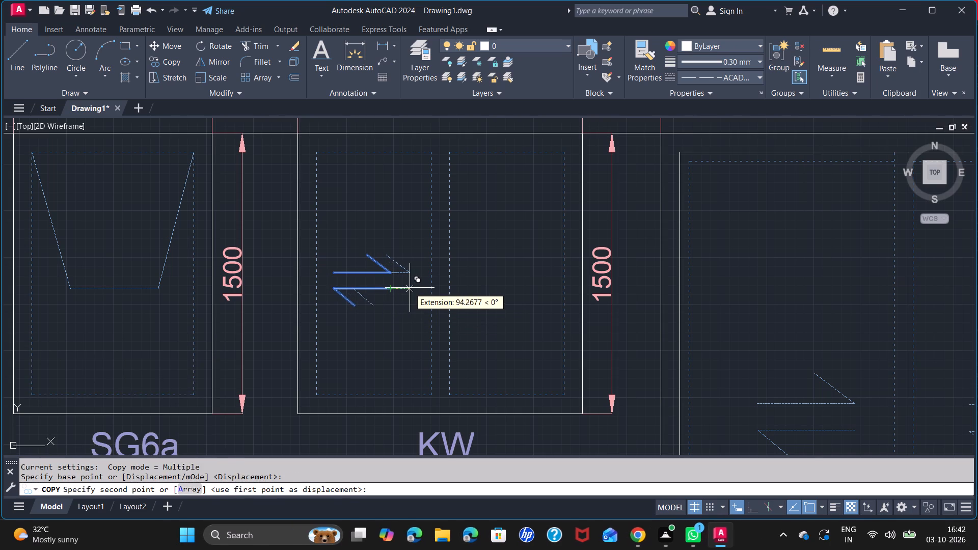
{"action": "left_click", "coordinate": [535, 287]}
{"action": "key", "text": "space"}
Move the double-arrow symbol in the KW window's first panel slightly right to centre it in the panel.
{"action": "left_click", "coordinate": [325, 249]}
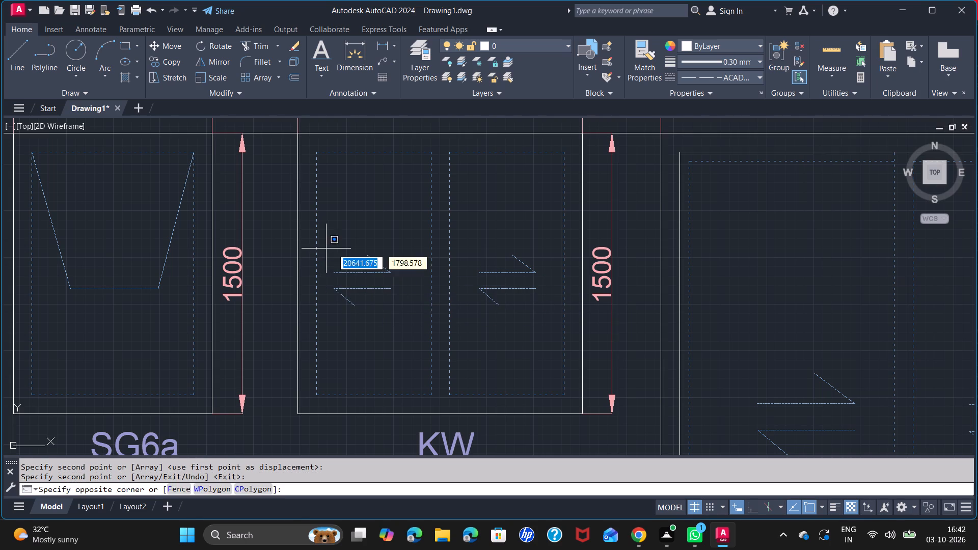
{"action": "left_click", "coordinate": [401, 324]}
{"action": "key", "text": "m"}
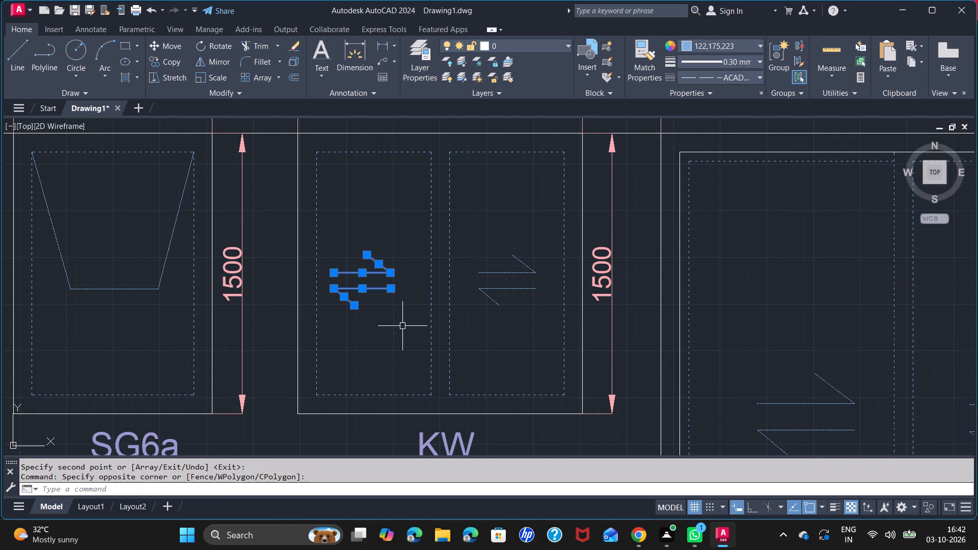
{"action": "key", "text": "Return"}
{"action": "left_click", "coordinate": [392, 290]}
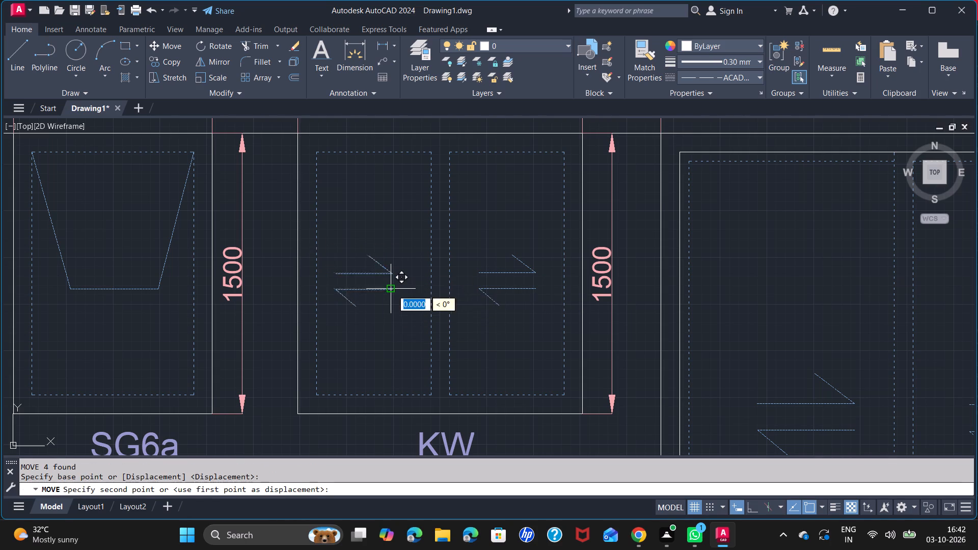
{"action": "left_click", "coordinate": [403, 287]}
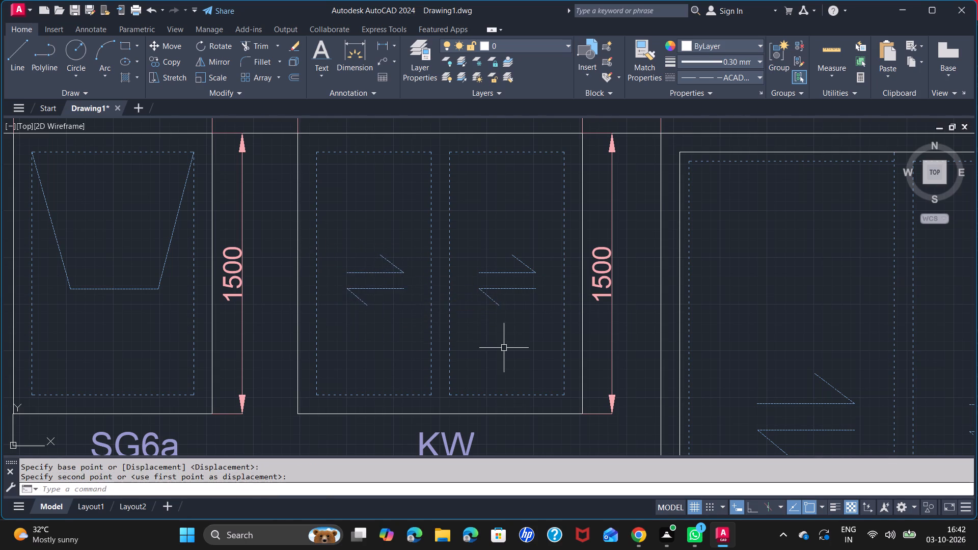
Recolour the white upper diagonal line of the SG6 W.I.C. window light blue (122,175,223).
{"action": "scroll", "coordinate": [504, 348], "scroll_direction": "down", "scroll_amount": 2}
{"action": "middle_click_drag", "start_coordinate": [526, 353], "coordinate": [518, 266]}
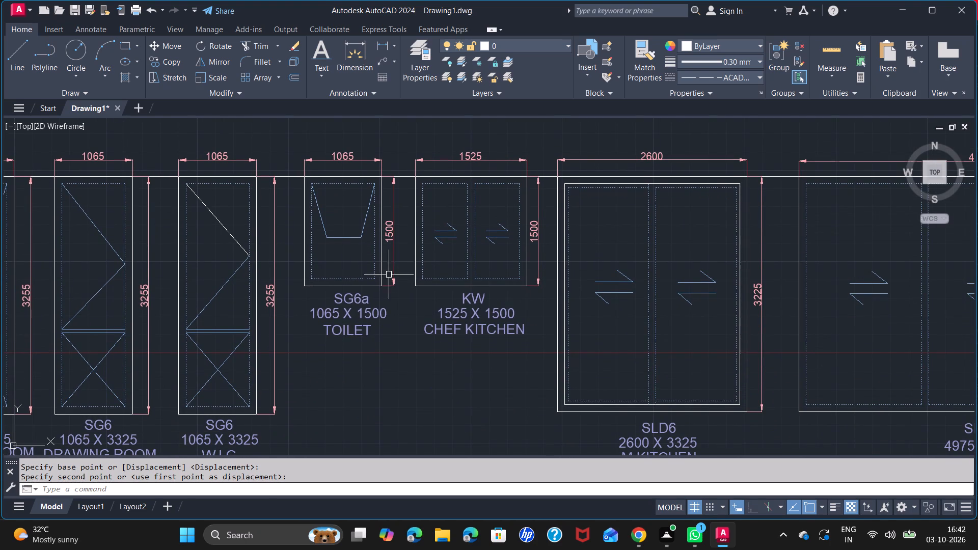
{"action": "left_click", "coordinate": [228, 234]}
{"action": "left_click", "coordinate": [685, 44]}
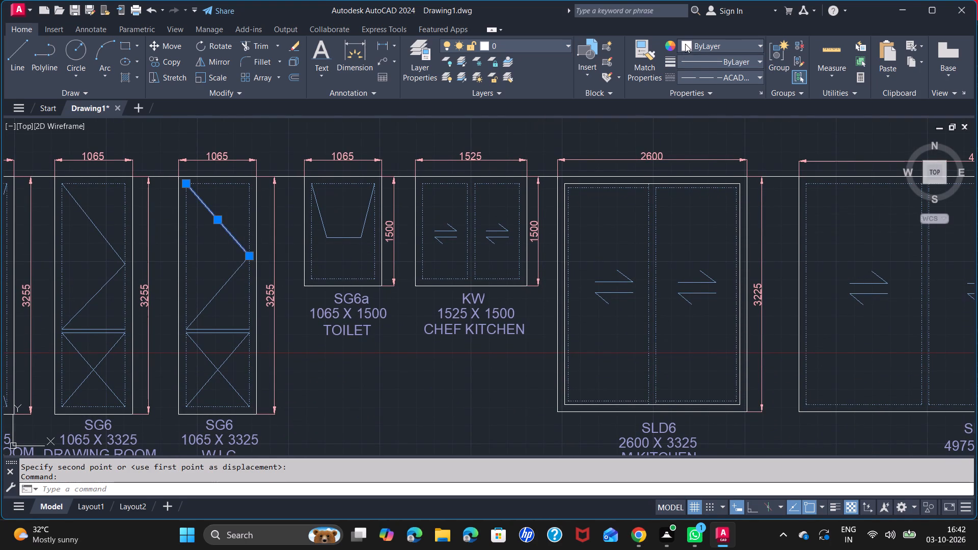
{"action": "left_click", "coordinate": [763, 125]}
{"action": "key", "text": "Escape"}
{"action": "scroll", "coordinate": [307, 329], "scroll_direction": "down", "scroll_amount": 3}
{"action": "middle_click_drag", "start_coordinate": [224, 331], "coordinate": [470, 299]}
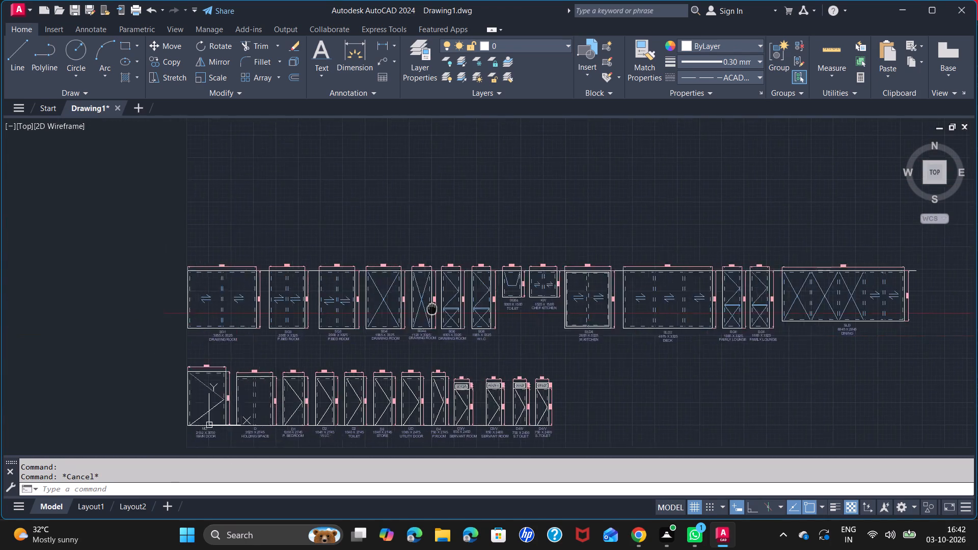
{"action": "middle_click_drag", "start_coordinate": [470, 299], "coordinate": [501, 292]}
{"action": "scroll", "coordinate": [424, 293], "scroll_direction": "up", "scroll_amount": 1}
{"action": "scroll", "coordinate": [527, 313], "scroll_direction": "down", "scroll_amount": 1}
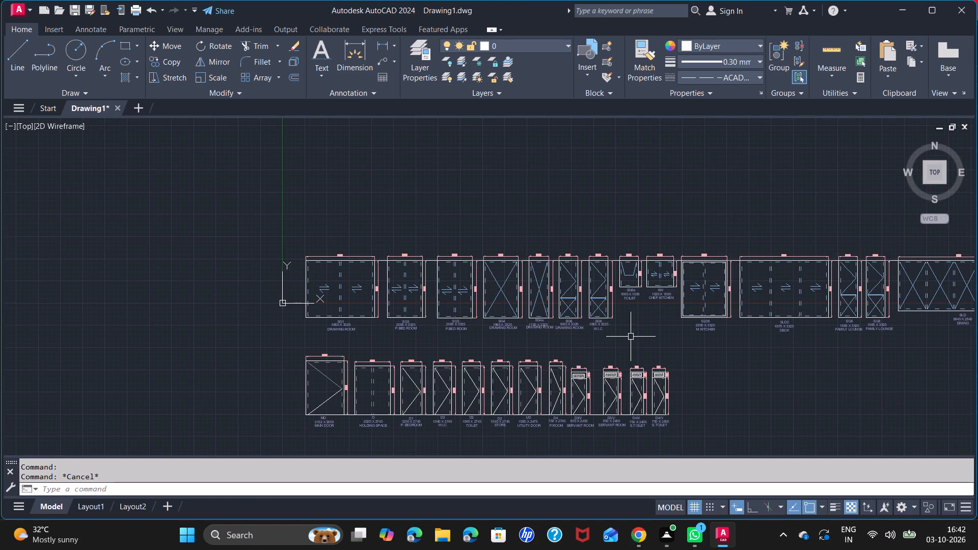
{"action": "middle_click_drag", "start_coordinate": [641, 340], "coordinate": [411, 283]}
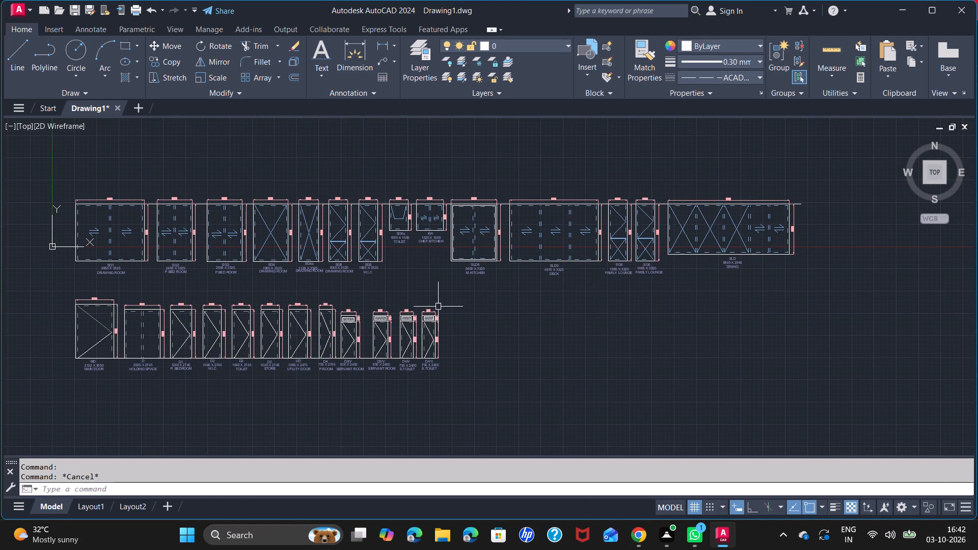
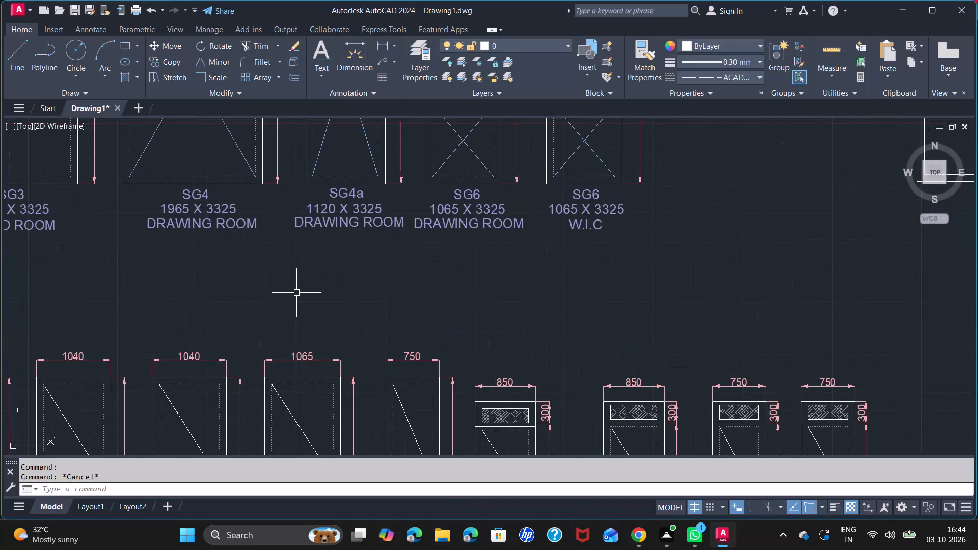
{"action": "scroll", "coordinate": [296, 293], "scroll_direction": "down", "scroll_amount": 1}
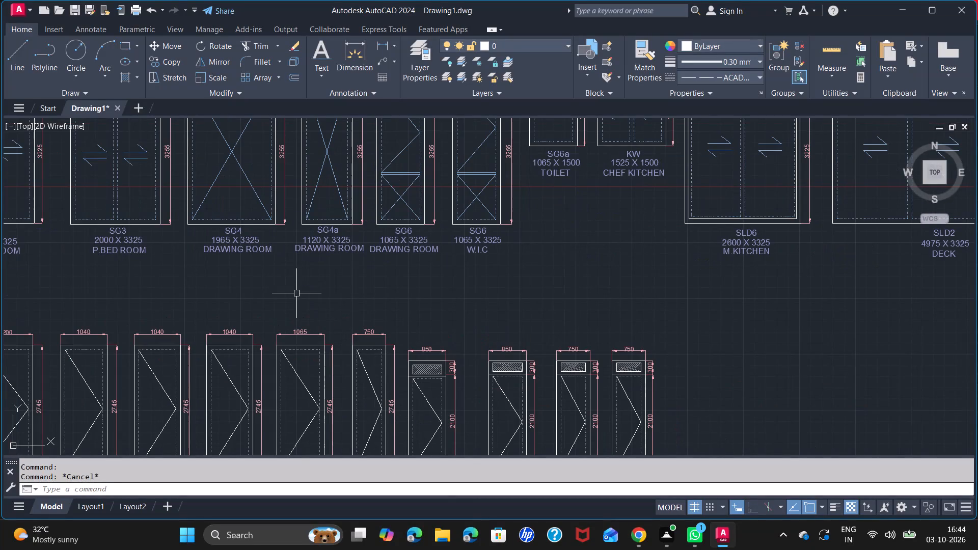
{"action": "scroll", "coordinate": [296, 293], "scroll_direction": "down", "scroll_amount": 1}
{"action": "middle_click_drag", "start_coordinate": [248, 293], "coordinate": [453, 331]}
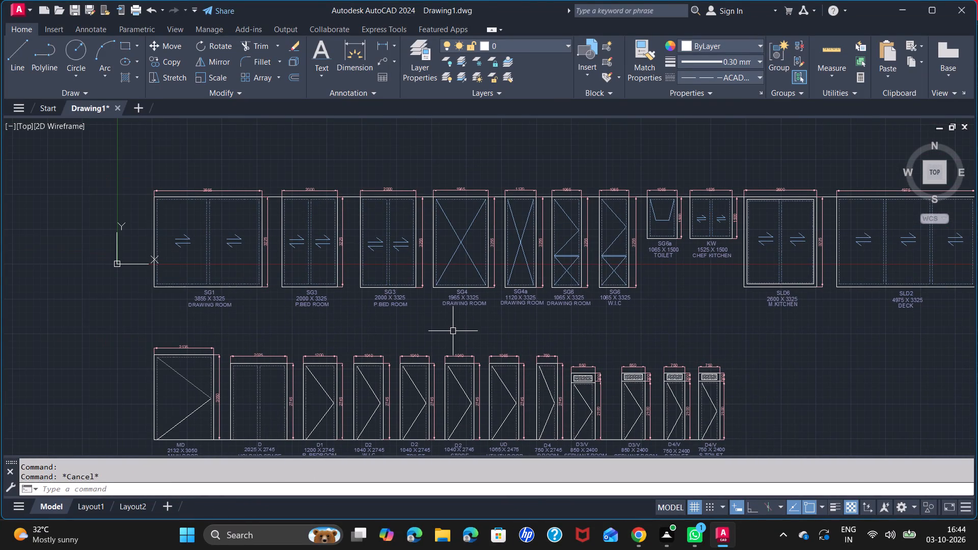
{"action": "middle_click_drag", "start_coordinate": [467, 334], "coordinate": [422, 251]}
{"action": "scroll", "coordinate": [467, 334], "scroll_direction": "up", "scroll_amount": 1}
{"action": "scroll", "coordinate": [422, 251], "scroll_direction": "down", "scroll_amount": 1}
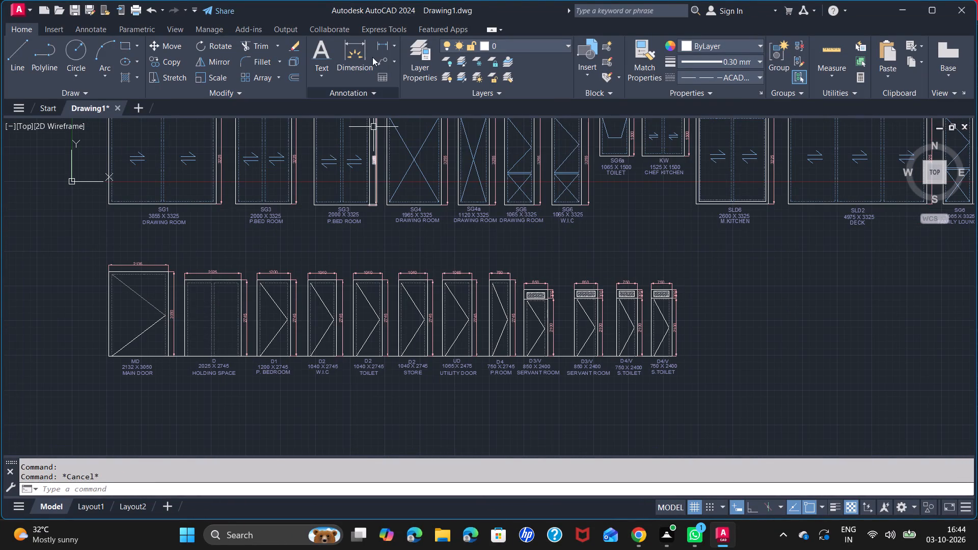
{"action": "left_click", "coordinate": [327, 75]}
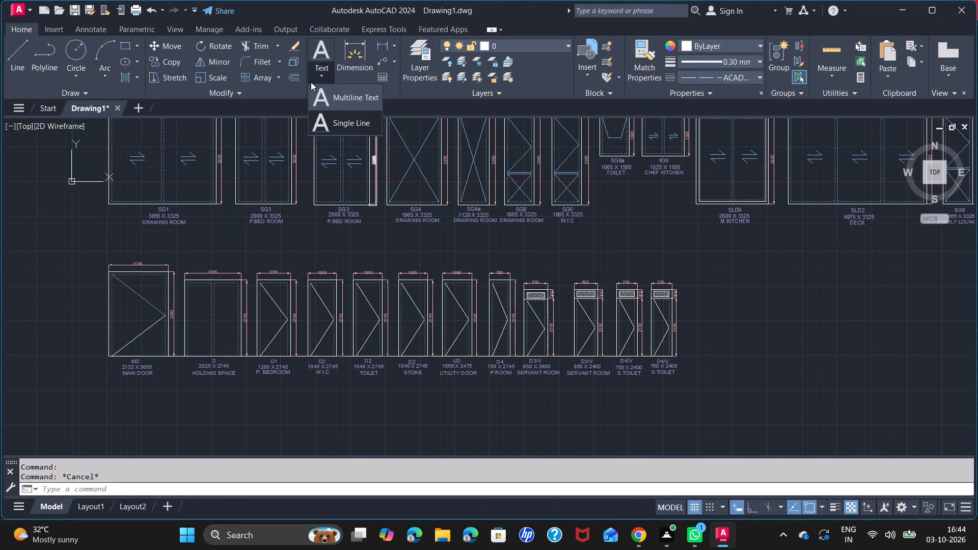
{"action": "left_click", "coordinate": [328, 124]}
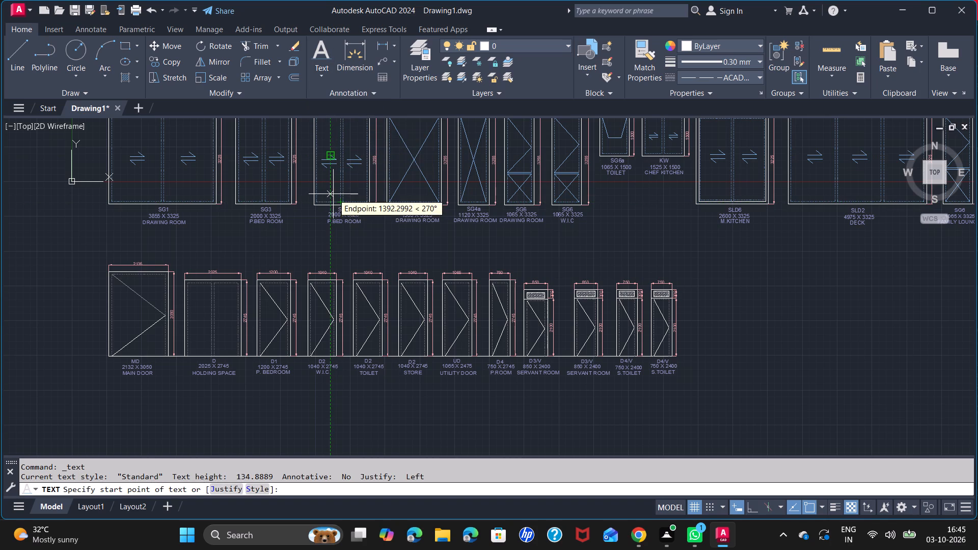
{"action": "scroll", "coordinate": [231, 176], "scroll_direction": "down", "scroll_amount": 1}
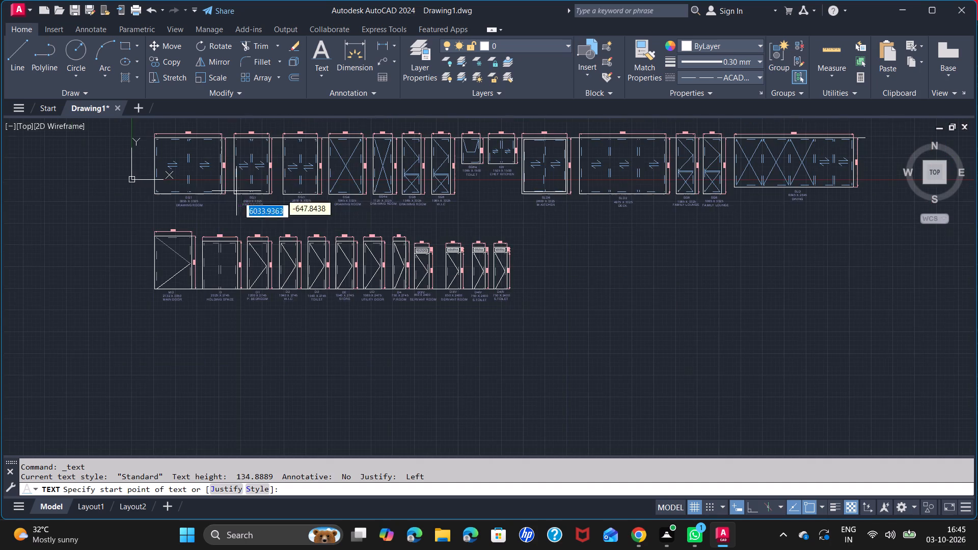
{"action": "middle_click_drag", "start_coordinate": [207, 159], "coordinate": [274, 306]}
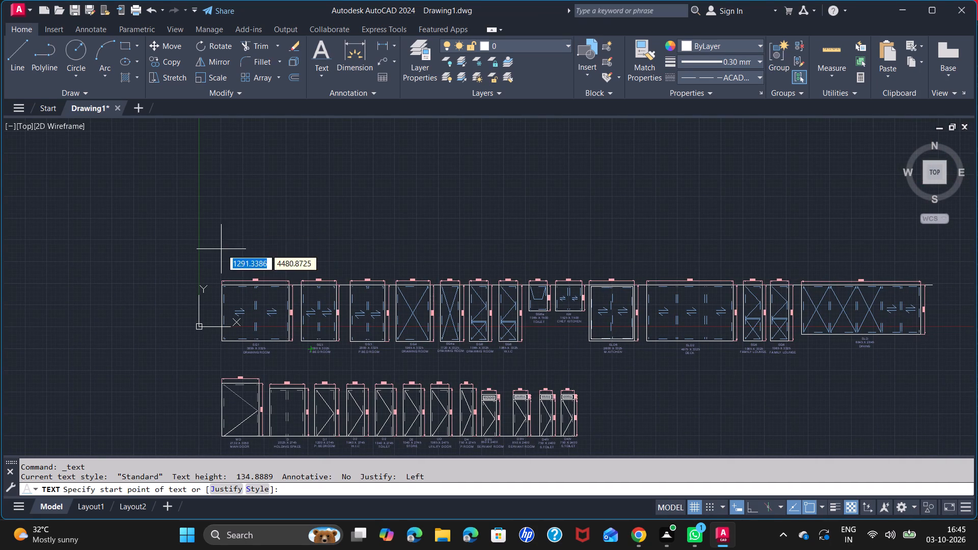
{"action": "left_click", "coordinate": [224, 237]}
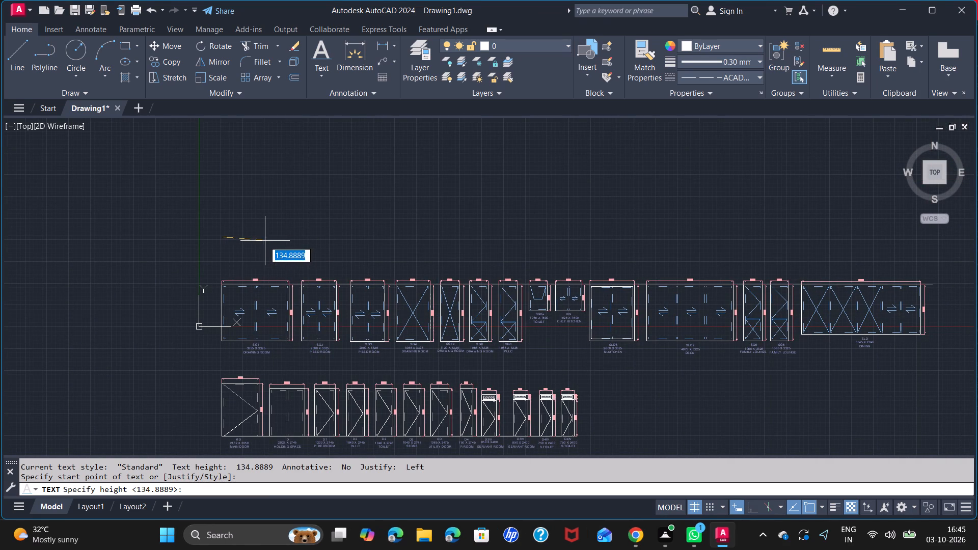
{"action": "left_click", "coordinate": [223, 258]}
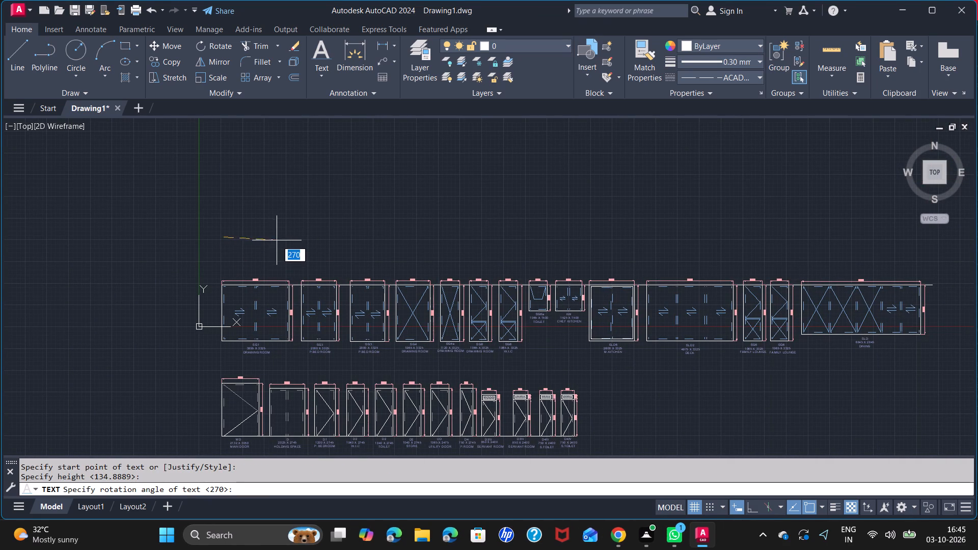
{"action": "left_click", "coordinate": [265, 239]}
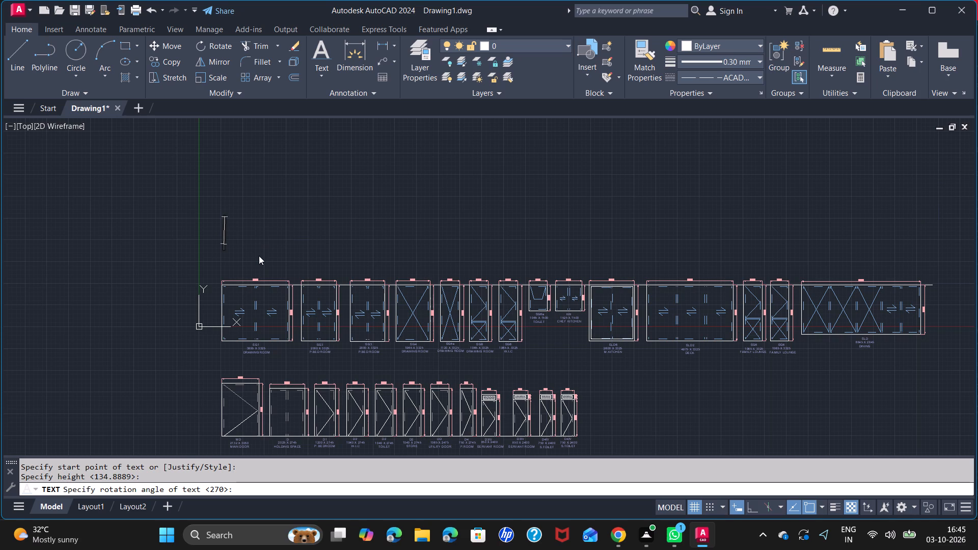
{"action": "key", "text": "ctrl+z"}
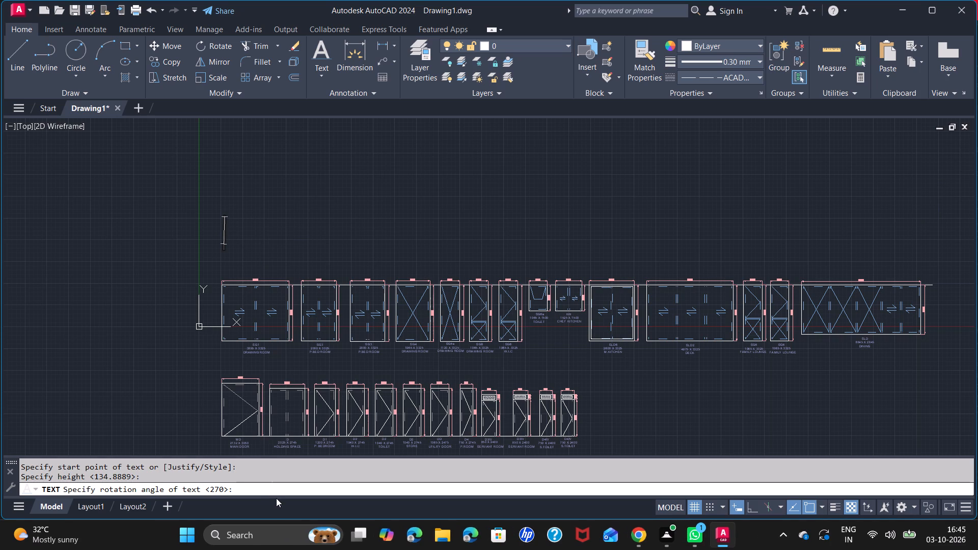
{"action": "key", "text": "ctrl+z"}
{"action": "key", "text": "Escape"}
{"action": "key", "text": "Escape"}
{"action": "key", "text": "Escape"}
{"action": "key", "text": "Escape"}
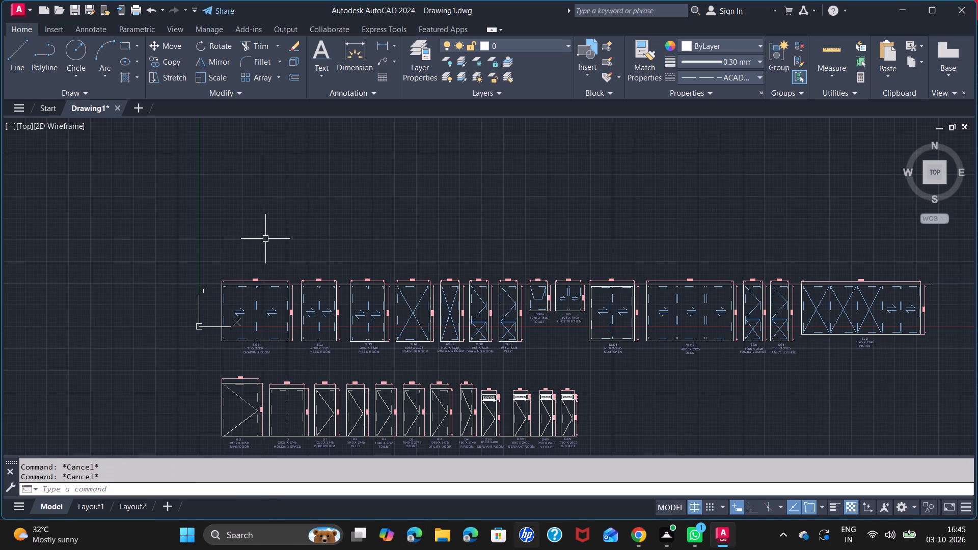
With ortho mode on, add a horizontal single-line text reading GROUND FLOOR above the SG1 window elevation.
{"action": "left_click", "coordinate": [758, 512]}
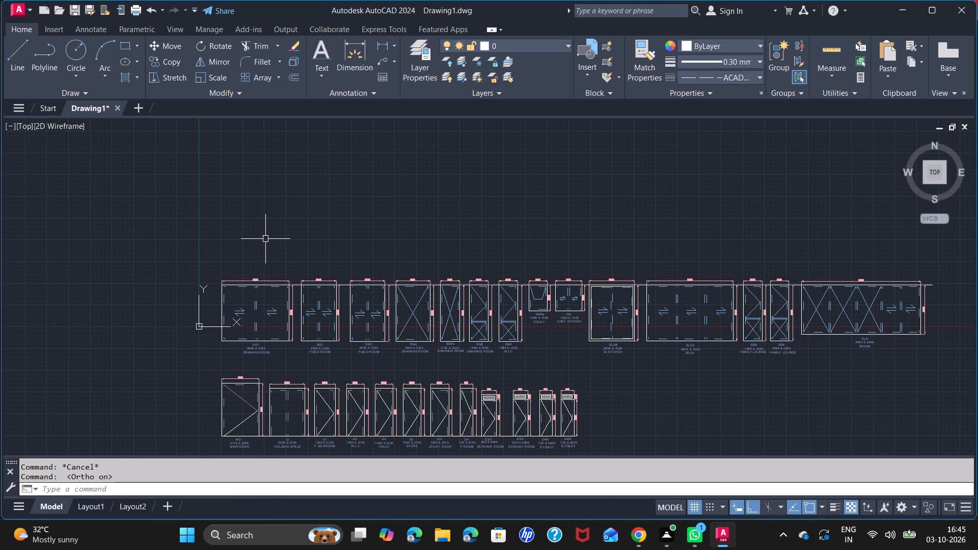
{"action": "left_click", "coordinate": [331, 77]}
{"action": "left_click", "coordinate": [331, 122]}
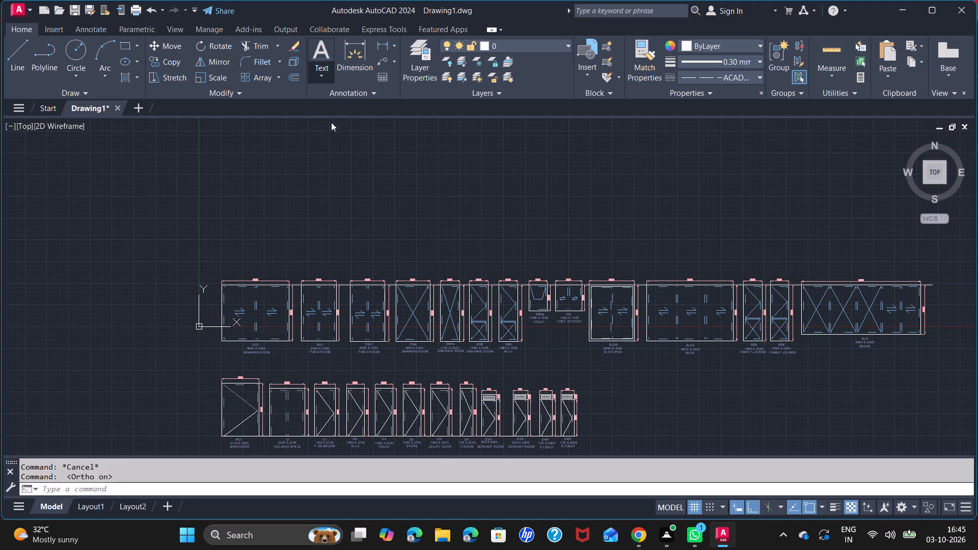
{"action": "scroll", "coordinate": [228, 243], "scroll_direction": "up", "scroll_amount": 1}
{"action": "middle_click_drag", "start_coordinate": [228, 243], "coordinate": [216, 209]}
{"action": "scroll", "coordinate": [210, 200], "scroll_direction": "up", "scroll_amount": 1}
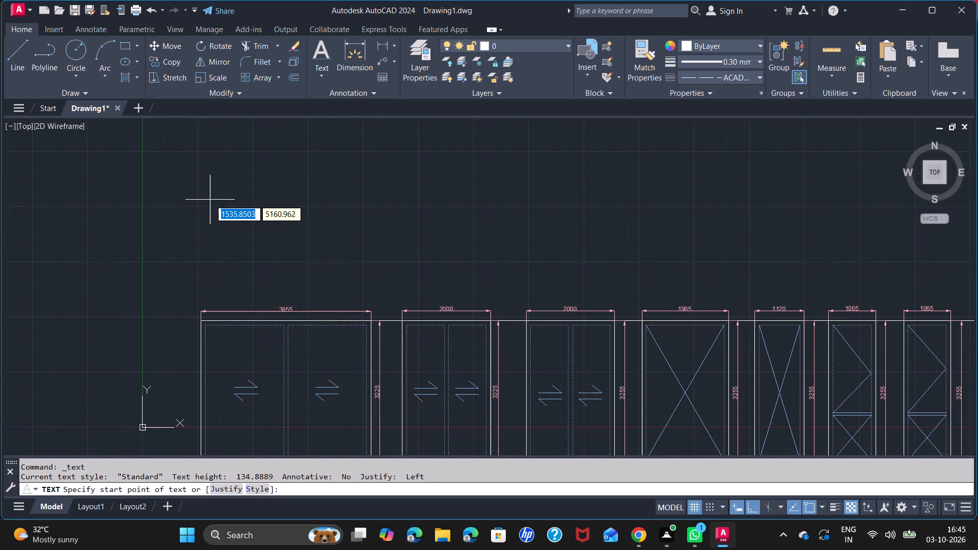
{"action": "left_click", "coordinate": [203, 194]}
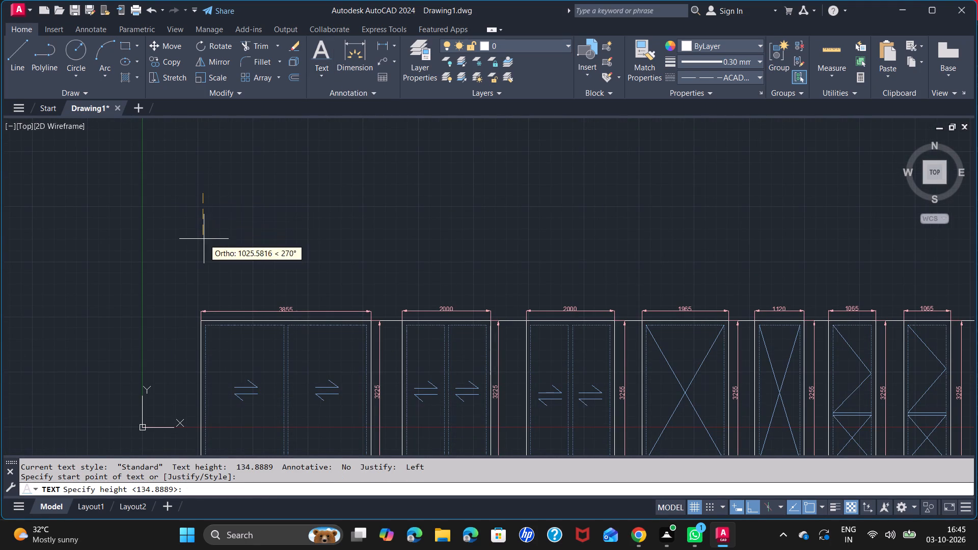
{"action": "left_click", "coordinate": [204, 234]}
{"action": "left_click", "coordinate": [242, 228]}
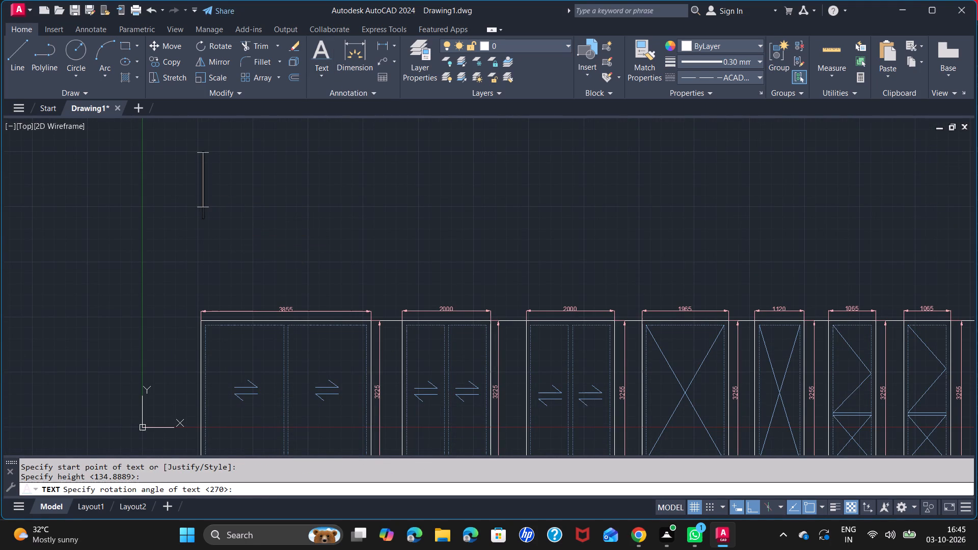
{"action": "type", "text": "GROUND"}
{"action": "key", "text": "space"}
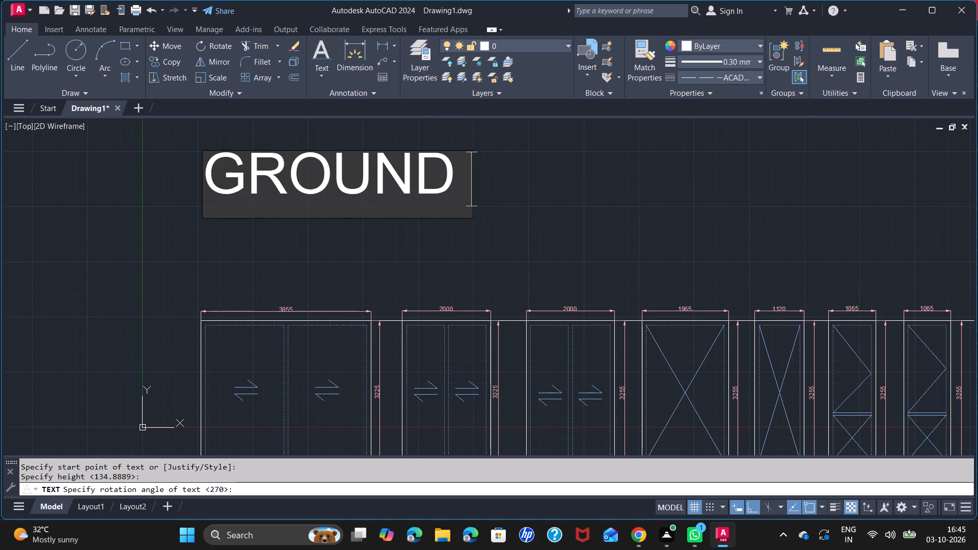
{"action": "type", "text": "FLOOR"}
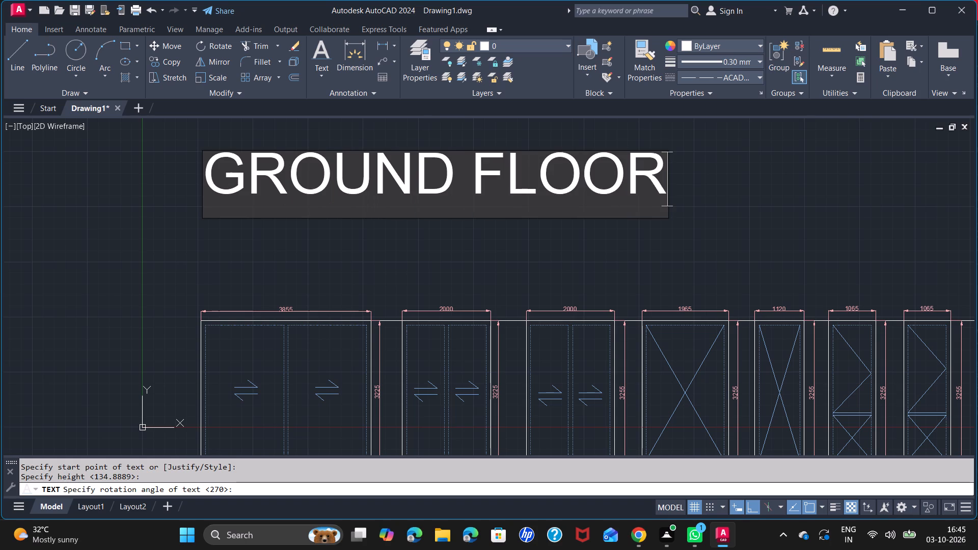
{"action": "key", "text": "space"}
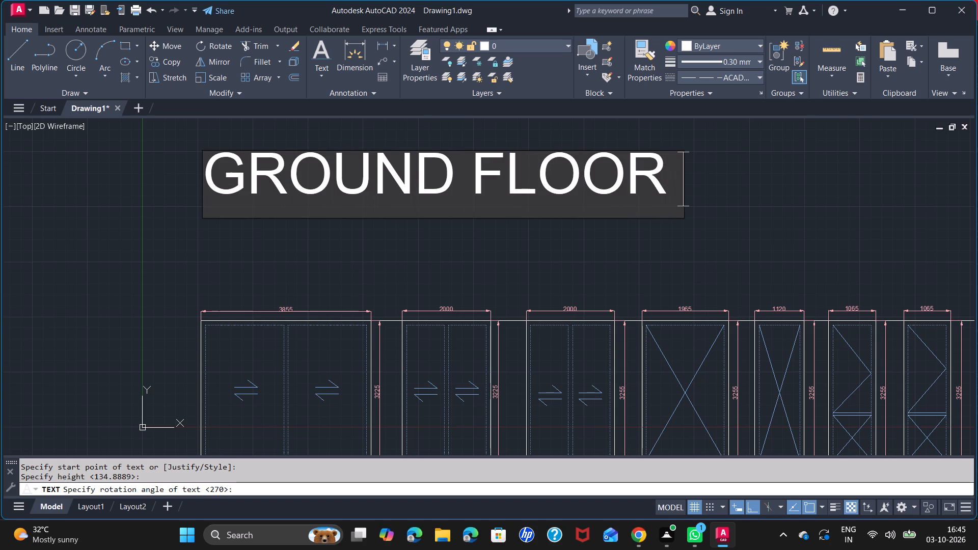
{"action": "left_click", "coordinate": [470, 286]}
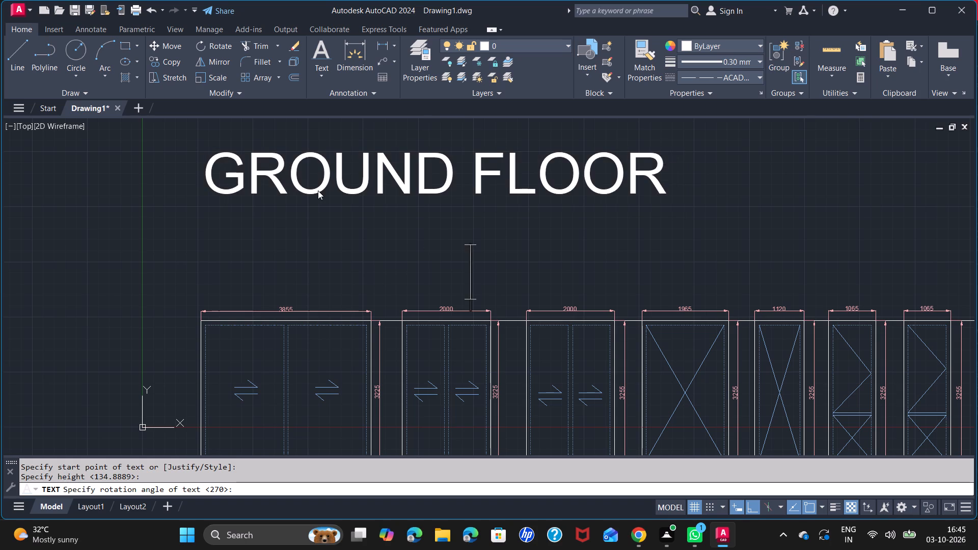
{"action": "key", "text": "Escape"}
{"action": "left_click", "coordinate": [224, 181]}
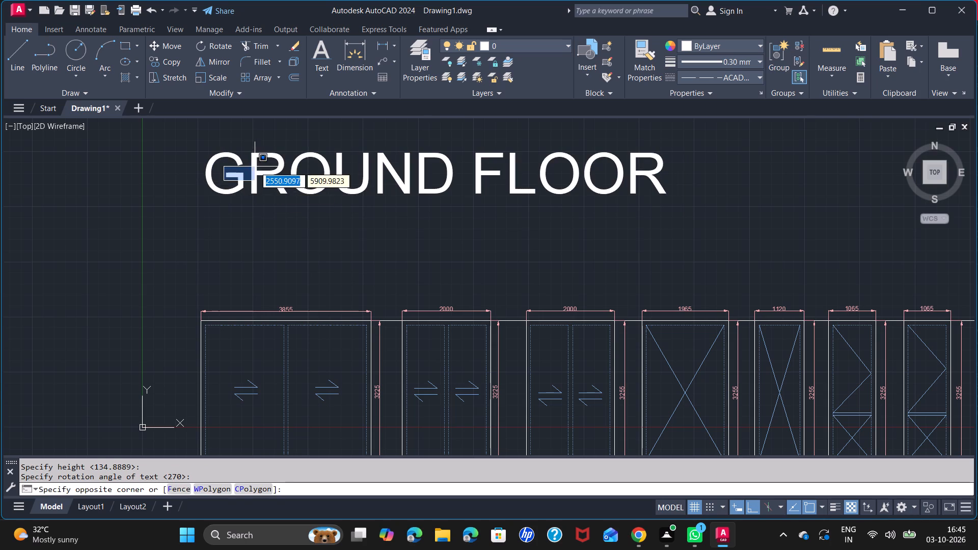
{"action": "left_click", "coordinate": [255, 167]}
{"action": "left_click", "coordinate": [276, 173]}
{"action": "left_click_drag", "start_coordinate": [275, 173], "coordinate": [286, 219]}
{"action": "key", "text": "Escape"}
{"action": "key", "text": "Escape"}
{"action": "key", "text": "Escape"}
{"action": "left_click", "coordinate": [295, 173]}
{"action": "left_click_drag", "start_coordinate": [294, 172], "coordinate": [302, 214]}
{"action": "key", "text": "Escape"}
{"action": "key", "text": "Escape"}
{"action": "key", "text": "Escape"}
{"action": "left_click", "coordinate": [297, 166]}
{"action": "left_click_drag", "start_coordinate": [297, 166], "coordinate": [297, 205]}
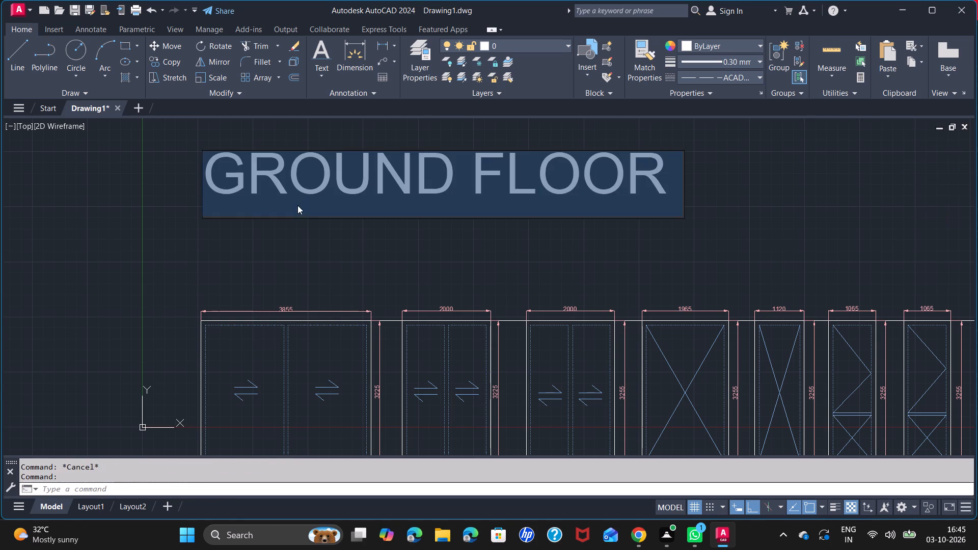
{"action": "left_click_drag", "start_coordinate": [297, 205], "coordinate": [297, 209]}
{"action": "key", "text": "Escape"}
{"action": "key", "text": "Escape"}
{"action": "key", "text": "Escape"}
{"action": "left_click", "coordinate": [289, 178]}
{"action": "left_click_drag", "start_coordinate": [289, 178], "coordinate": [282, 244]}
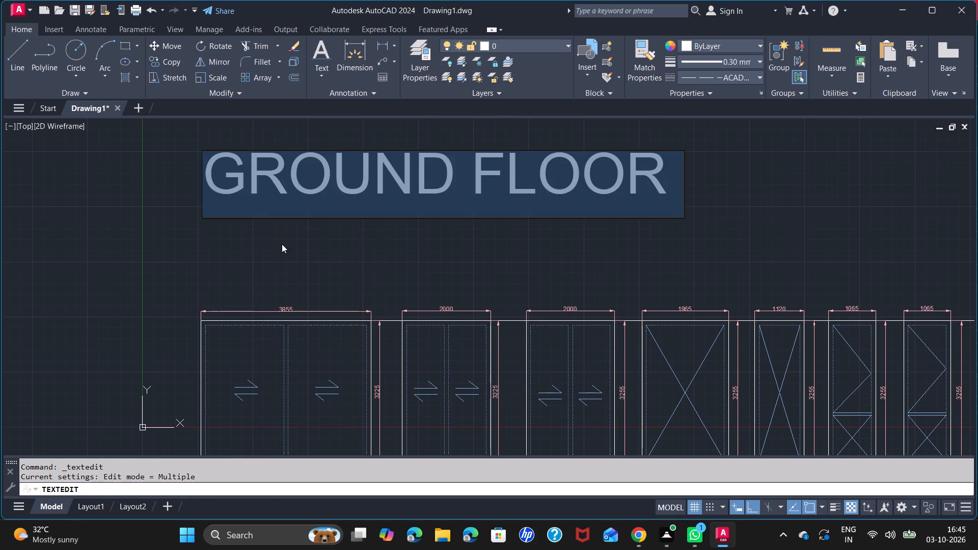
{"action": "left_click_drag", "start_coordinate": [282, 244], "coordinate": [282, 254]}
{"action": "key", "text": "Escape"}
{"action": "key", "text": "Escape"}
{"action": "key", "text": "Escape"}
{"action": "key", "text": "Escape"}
Move the GROUND FLOOR title down so it sits just above the row of window elevations.
{"action": "left_click", "coordinate": [296, 174]}
{"action": "left_click_drag", "start_coordinate": [298, 173], "coordinate": [294, 210]}
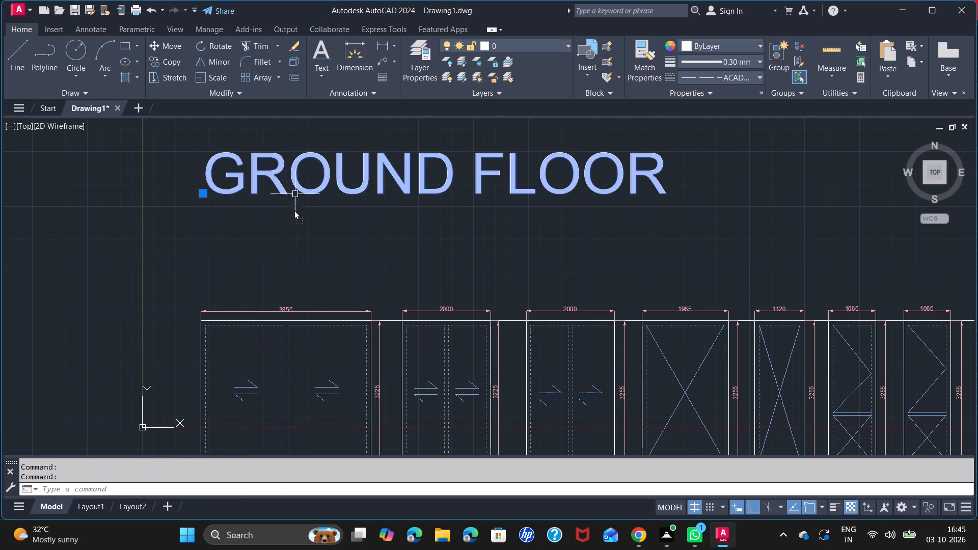
{"action": "left_click_drag", "start_coordinate": [294, 210], "coordinate": [292, 256]}
Scale down the GROUND FLOOR title from its first letter so it spans roughly the first two window elevations.
{"action": "left_click", "coordinate": [277, 255]}
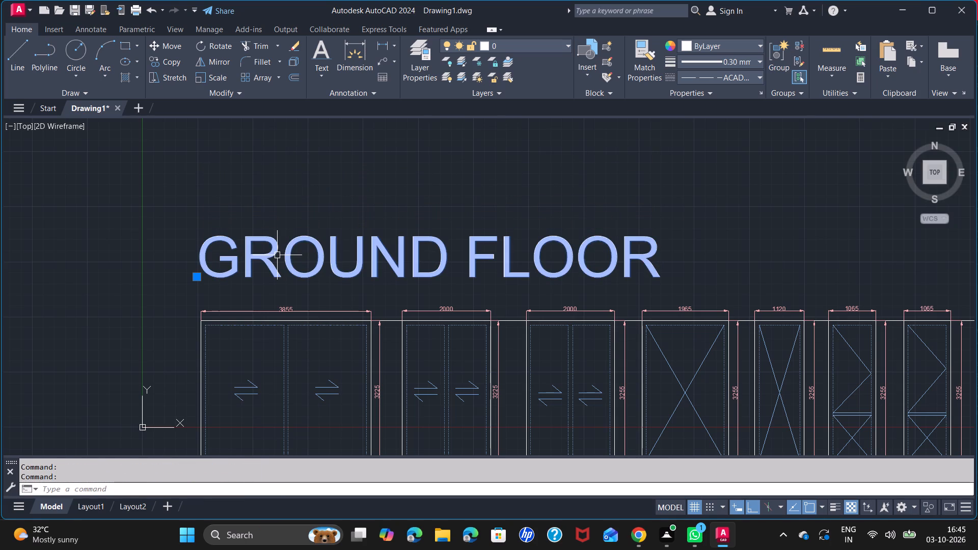
{"action": "key", "text": "s"}
{"action": "key", "text": "c"}
{"action": "key", "text": "Return"}
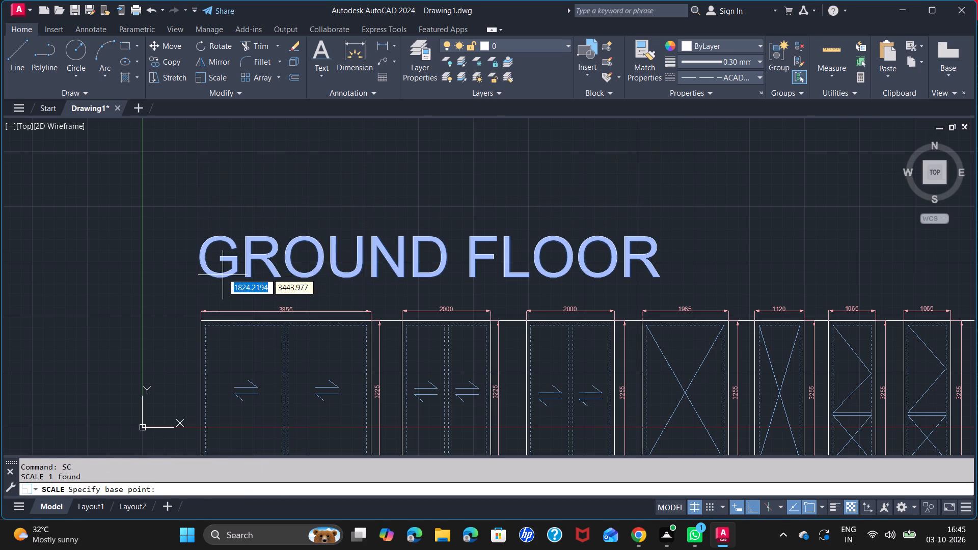
{"action": "left_click", "coordinate": [223, 260]}
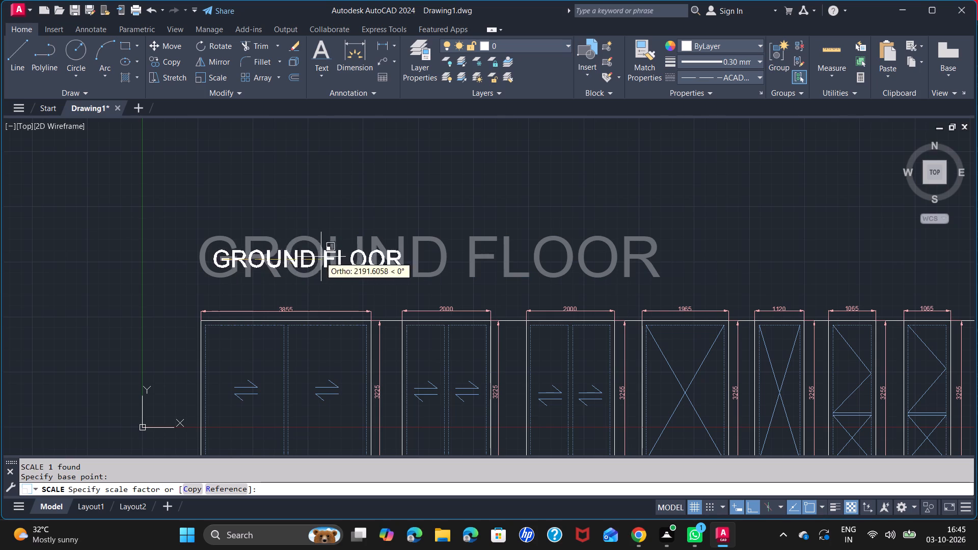
{"action": "left_click", "coordinate": [371, 257]}
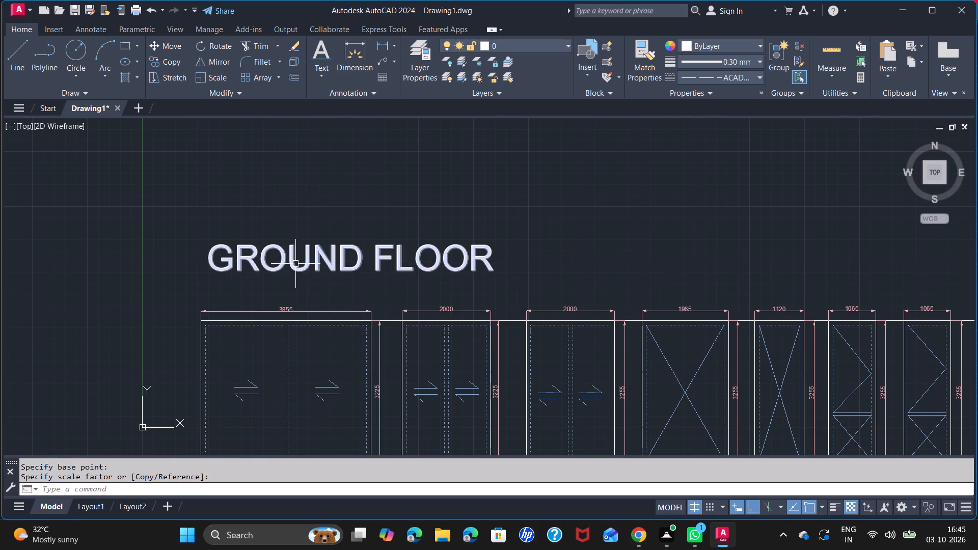
Set the GROUND FLOOR title's colour to green 88,186,72.
{"action": "left_click", "coordinate": [295, 264]}
{"action": "left_click", "coordinate": [684, 48]}
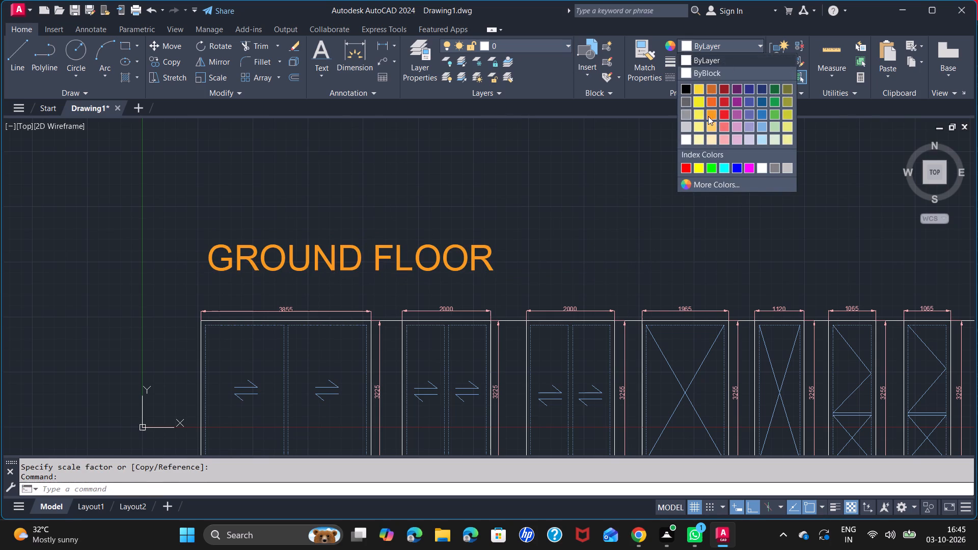
{"action": "left_click", "coordinate": [774, 115]}
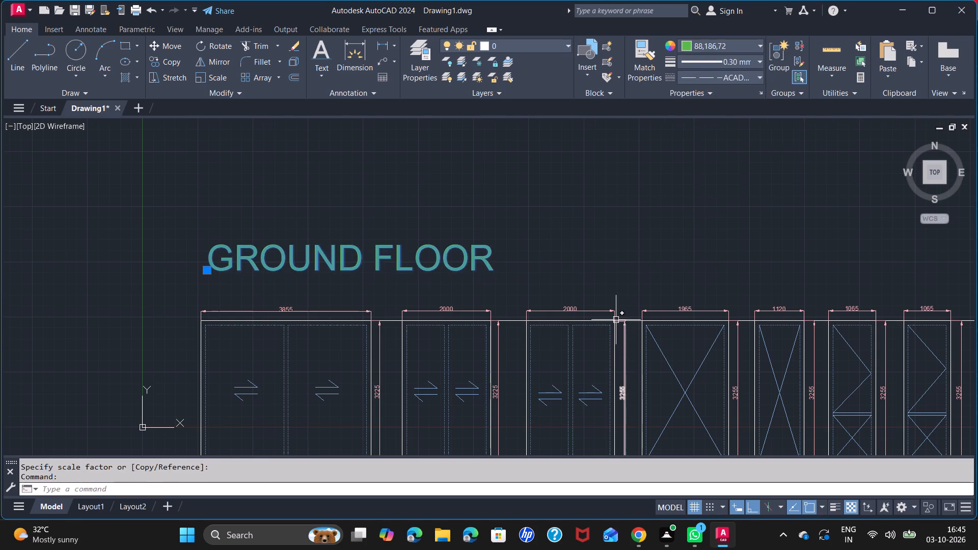
Set the colour of the SG1 label under the first drawing room window to pale green 175,217,170.
{"action": "scroll", "coordinate": [615, 319], "scroll_direction": "down", "scroll_amount": 1}
{"action": "middle_click_drag", "start_coordinate": [599, 304], "coordinate": [438, 191]}
{"action": "scroll", "coordinate": [249, 322], "scroll_direction": "up", "scroll_amount": 2}
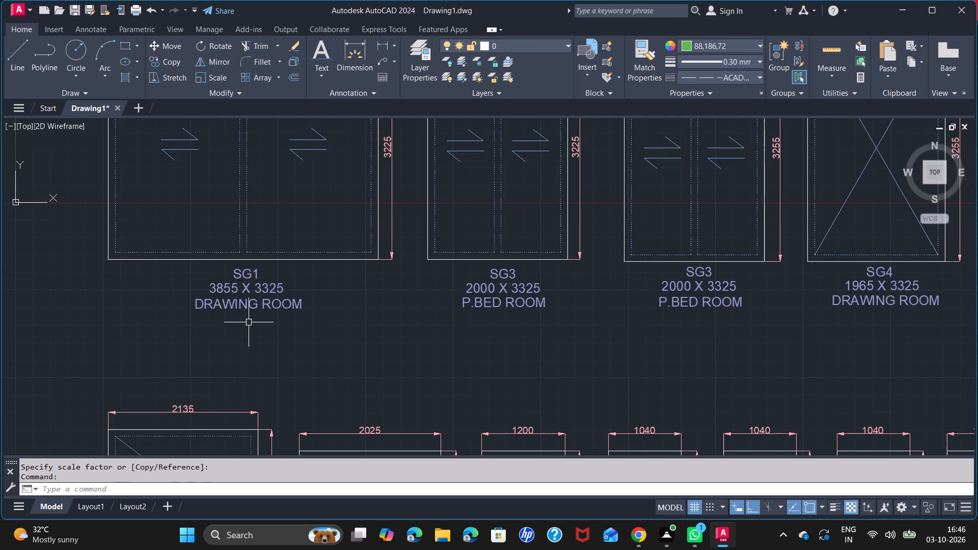
{"action": "left_click", "coordinate": [251, 273]}
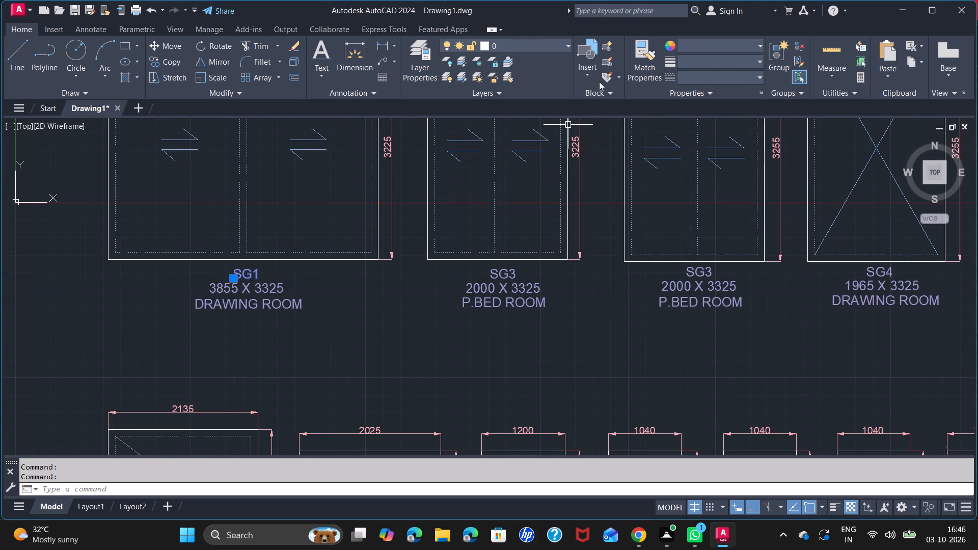
{"action": "left_click", "coordinate": [760, 48]}
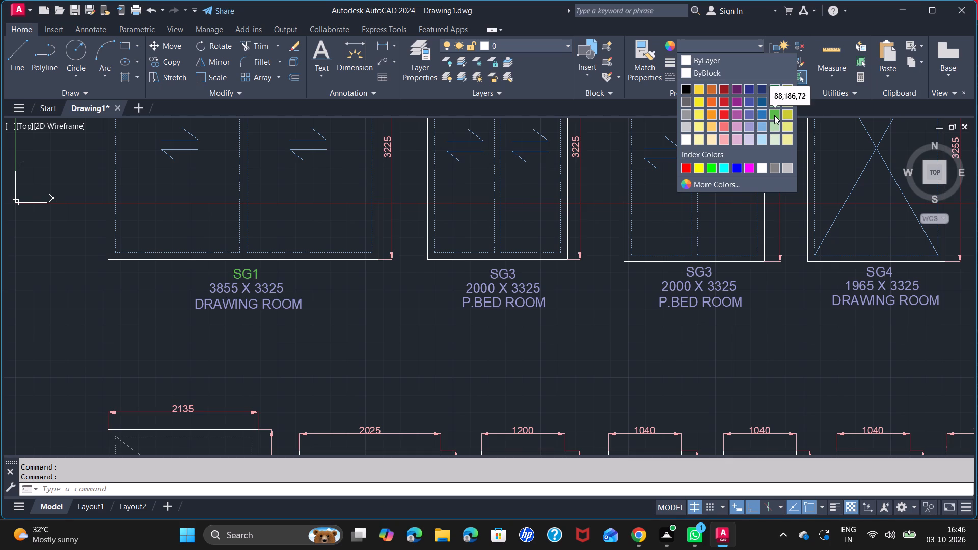
{"action": "left_click", "coordinate": [778, 123]}
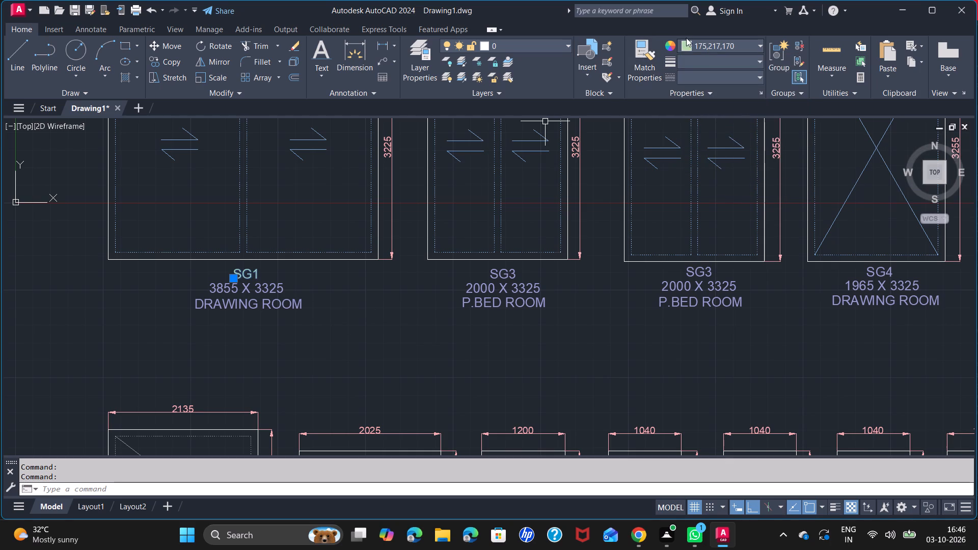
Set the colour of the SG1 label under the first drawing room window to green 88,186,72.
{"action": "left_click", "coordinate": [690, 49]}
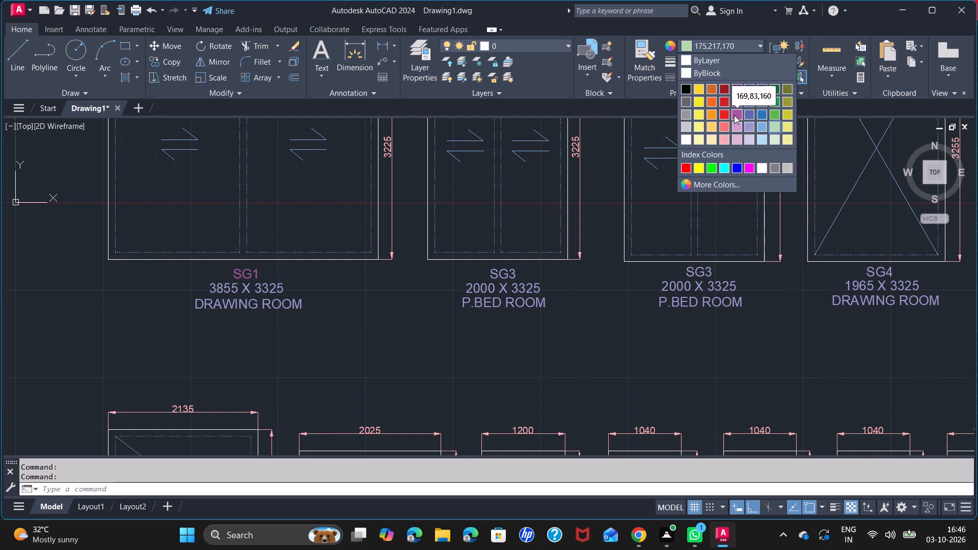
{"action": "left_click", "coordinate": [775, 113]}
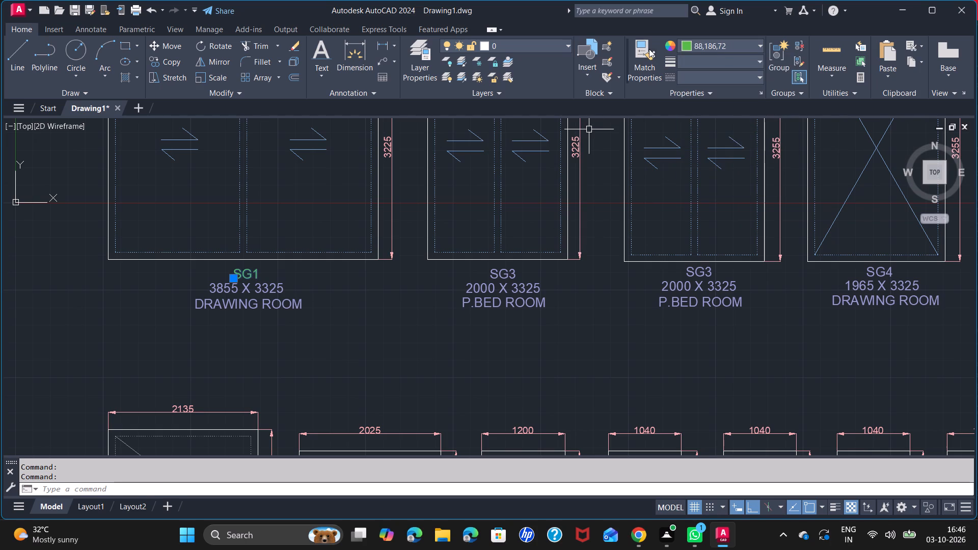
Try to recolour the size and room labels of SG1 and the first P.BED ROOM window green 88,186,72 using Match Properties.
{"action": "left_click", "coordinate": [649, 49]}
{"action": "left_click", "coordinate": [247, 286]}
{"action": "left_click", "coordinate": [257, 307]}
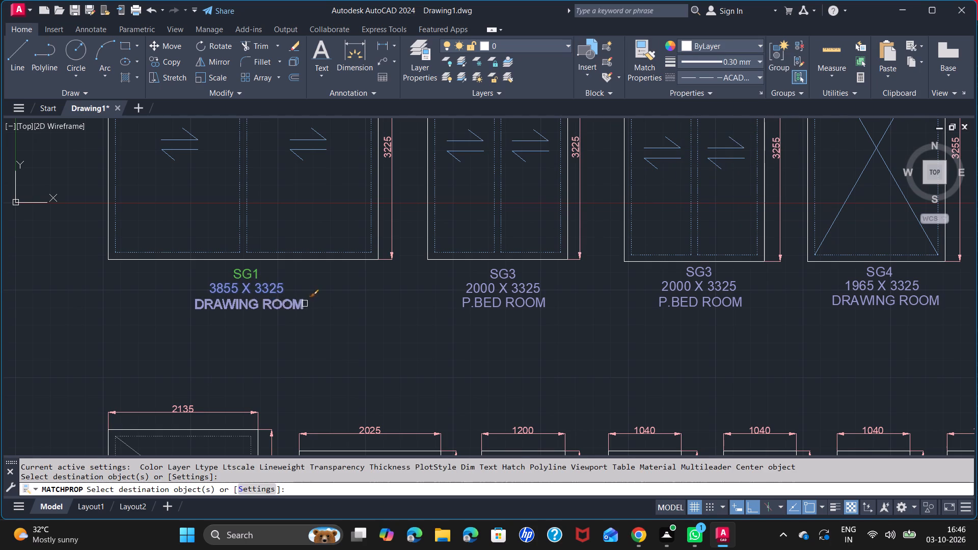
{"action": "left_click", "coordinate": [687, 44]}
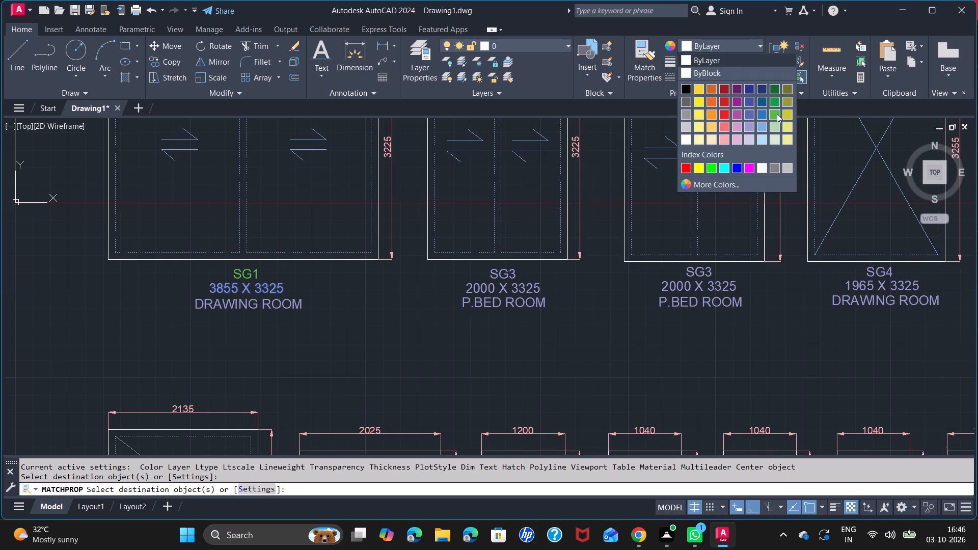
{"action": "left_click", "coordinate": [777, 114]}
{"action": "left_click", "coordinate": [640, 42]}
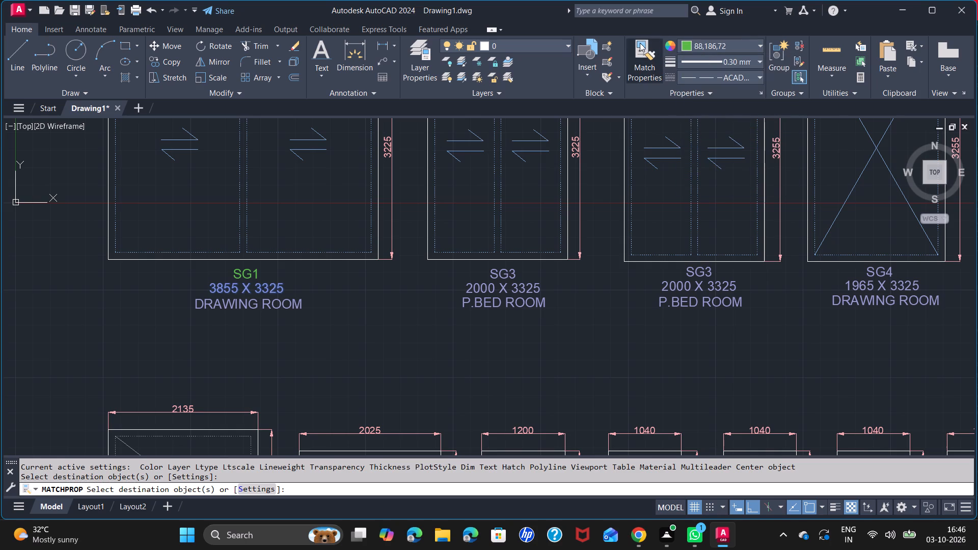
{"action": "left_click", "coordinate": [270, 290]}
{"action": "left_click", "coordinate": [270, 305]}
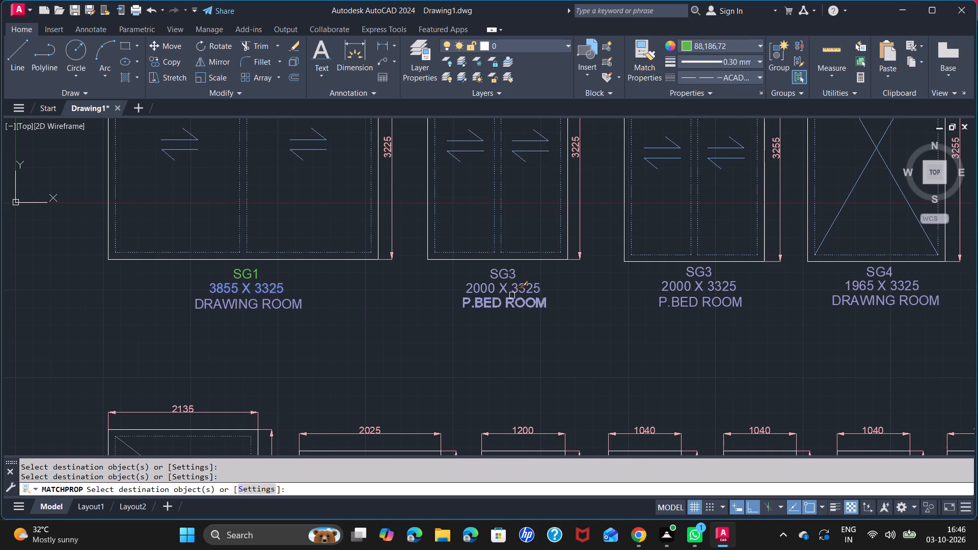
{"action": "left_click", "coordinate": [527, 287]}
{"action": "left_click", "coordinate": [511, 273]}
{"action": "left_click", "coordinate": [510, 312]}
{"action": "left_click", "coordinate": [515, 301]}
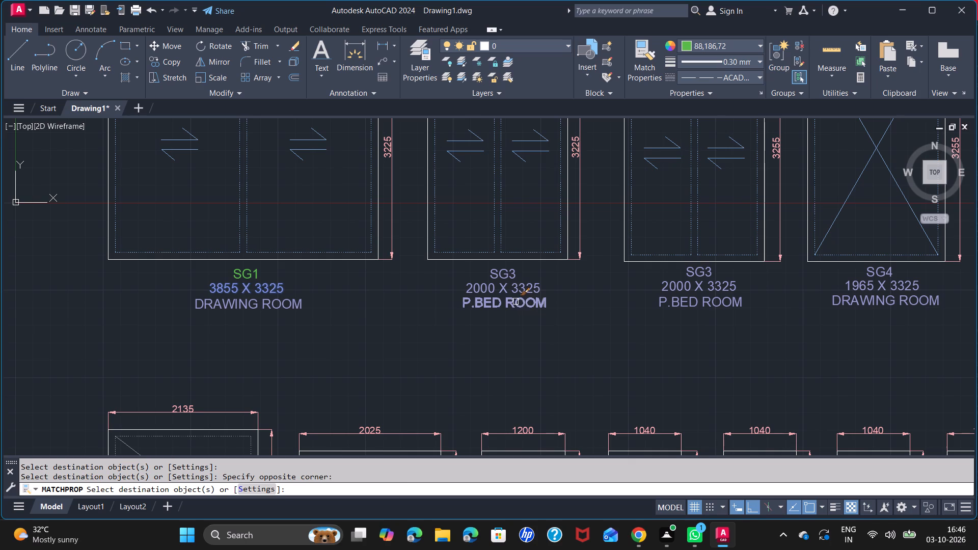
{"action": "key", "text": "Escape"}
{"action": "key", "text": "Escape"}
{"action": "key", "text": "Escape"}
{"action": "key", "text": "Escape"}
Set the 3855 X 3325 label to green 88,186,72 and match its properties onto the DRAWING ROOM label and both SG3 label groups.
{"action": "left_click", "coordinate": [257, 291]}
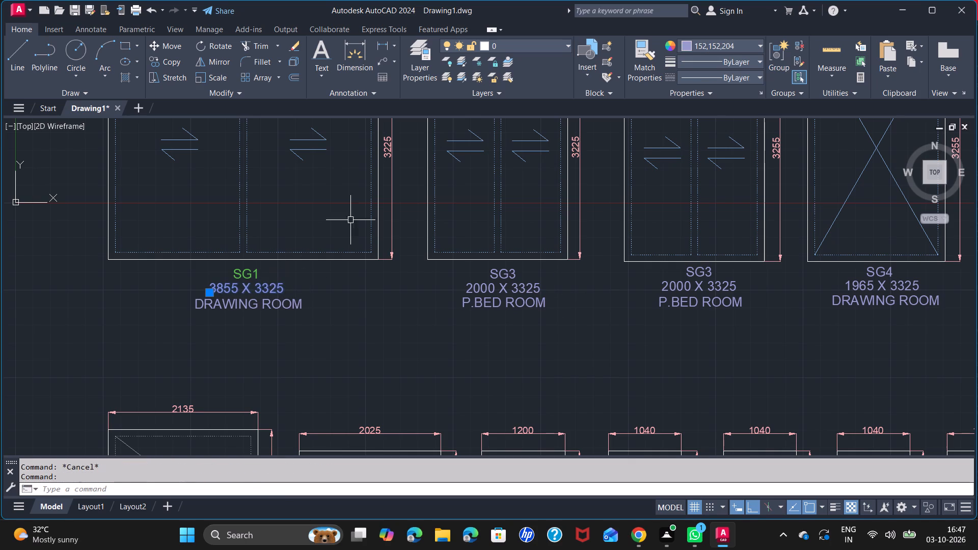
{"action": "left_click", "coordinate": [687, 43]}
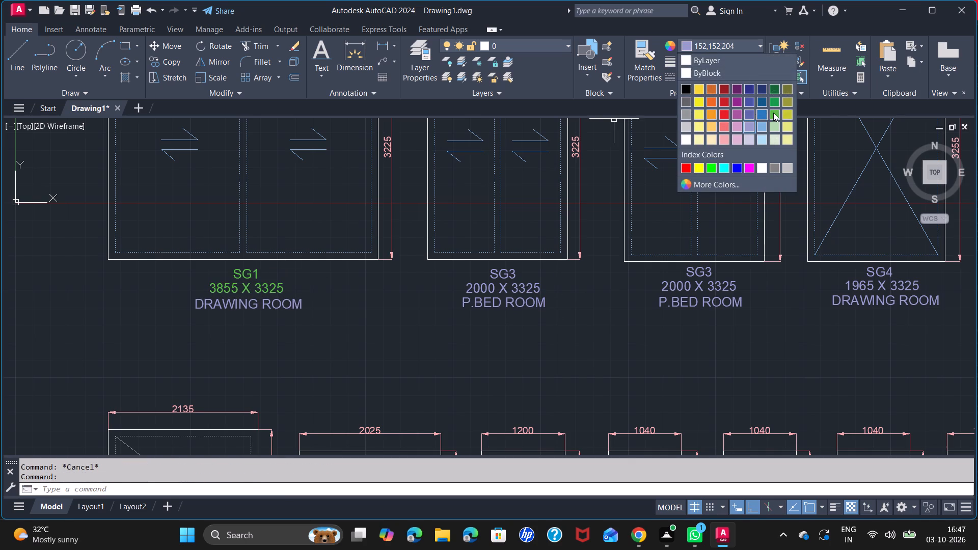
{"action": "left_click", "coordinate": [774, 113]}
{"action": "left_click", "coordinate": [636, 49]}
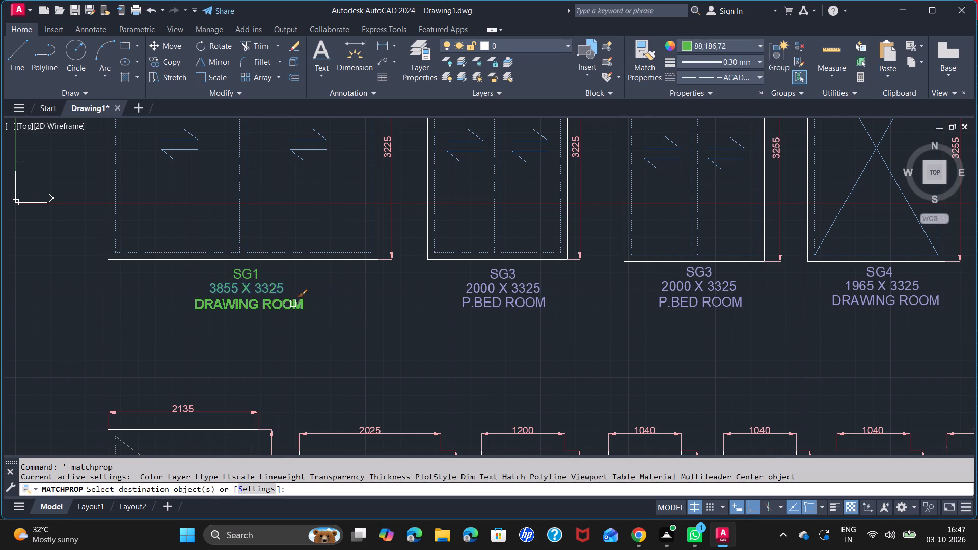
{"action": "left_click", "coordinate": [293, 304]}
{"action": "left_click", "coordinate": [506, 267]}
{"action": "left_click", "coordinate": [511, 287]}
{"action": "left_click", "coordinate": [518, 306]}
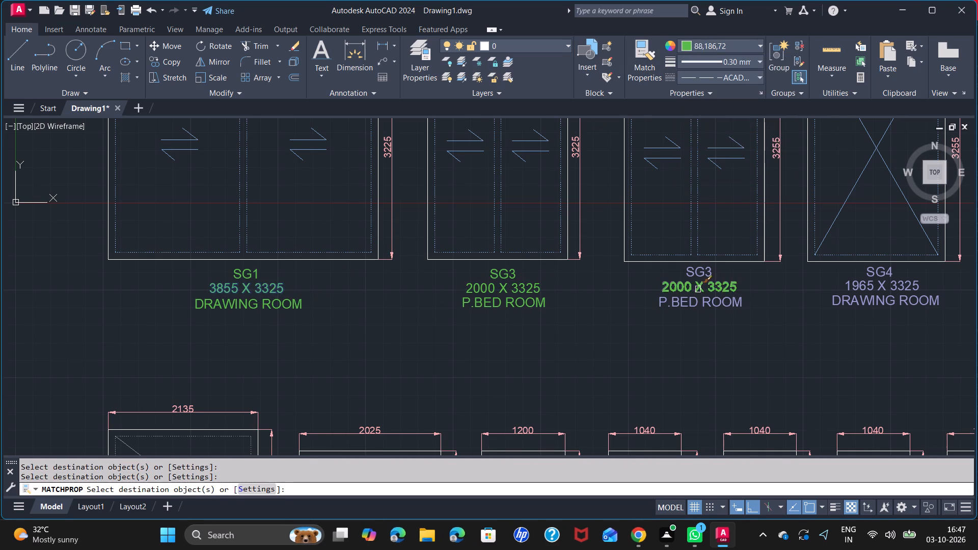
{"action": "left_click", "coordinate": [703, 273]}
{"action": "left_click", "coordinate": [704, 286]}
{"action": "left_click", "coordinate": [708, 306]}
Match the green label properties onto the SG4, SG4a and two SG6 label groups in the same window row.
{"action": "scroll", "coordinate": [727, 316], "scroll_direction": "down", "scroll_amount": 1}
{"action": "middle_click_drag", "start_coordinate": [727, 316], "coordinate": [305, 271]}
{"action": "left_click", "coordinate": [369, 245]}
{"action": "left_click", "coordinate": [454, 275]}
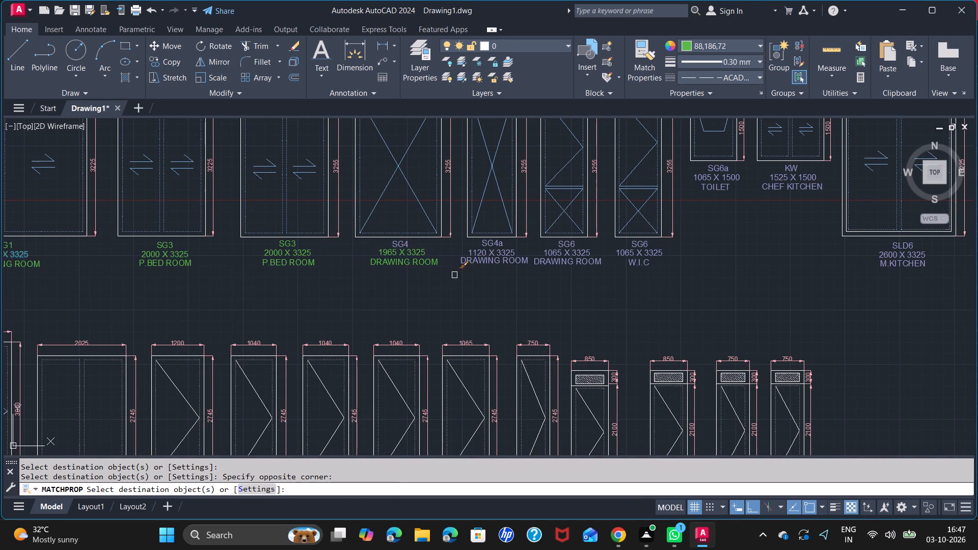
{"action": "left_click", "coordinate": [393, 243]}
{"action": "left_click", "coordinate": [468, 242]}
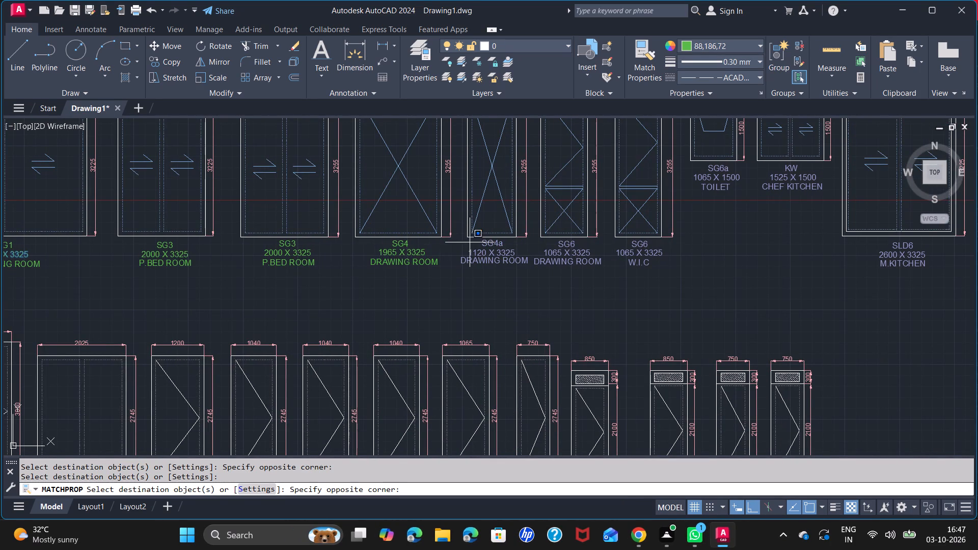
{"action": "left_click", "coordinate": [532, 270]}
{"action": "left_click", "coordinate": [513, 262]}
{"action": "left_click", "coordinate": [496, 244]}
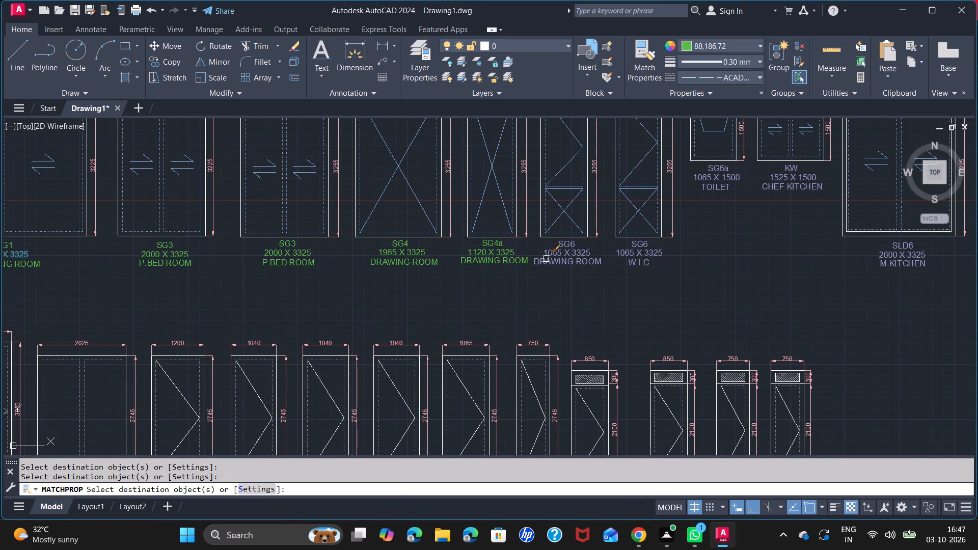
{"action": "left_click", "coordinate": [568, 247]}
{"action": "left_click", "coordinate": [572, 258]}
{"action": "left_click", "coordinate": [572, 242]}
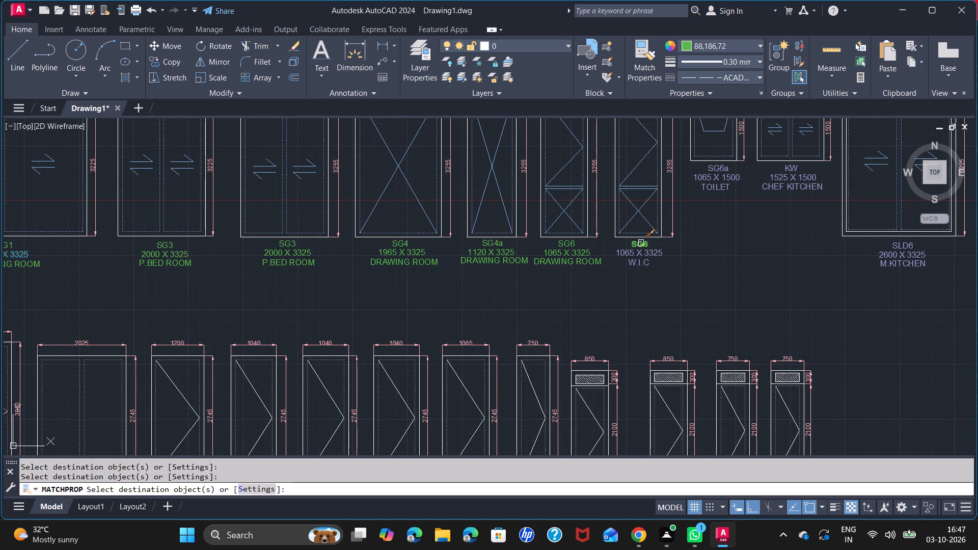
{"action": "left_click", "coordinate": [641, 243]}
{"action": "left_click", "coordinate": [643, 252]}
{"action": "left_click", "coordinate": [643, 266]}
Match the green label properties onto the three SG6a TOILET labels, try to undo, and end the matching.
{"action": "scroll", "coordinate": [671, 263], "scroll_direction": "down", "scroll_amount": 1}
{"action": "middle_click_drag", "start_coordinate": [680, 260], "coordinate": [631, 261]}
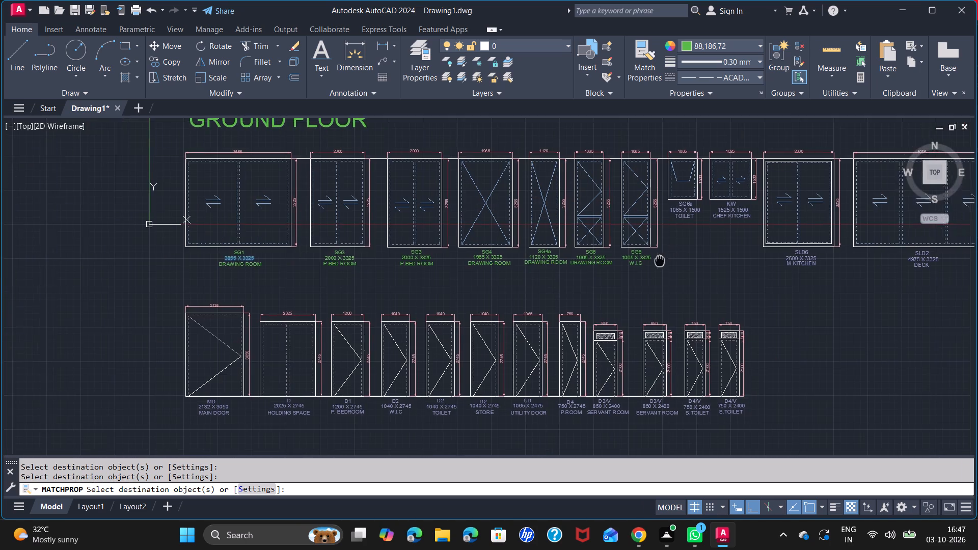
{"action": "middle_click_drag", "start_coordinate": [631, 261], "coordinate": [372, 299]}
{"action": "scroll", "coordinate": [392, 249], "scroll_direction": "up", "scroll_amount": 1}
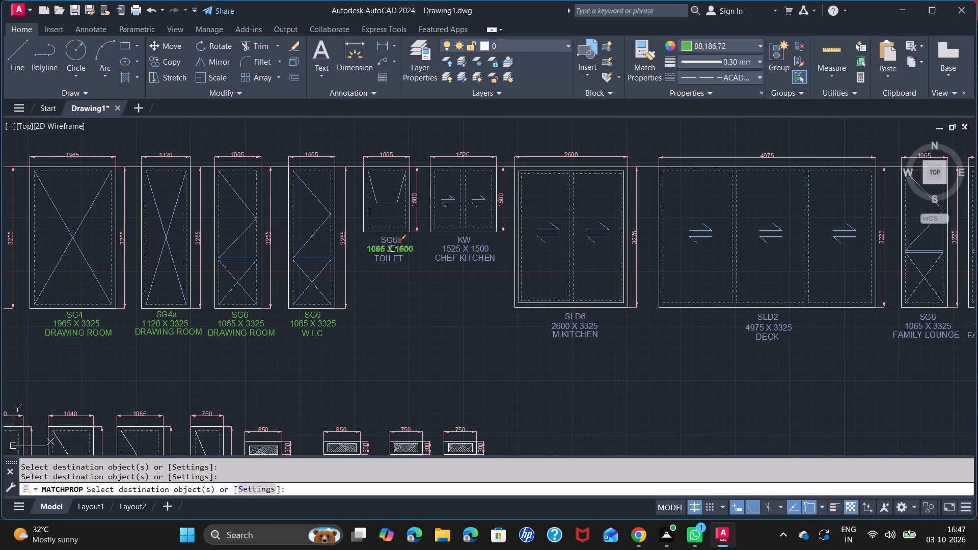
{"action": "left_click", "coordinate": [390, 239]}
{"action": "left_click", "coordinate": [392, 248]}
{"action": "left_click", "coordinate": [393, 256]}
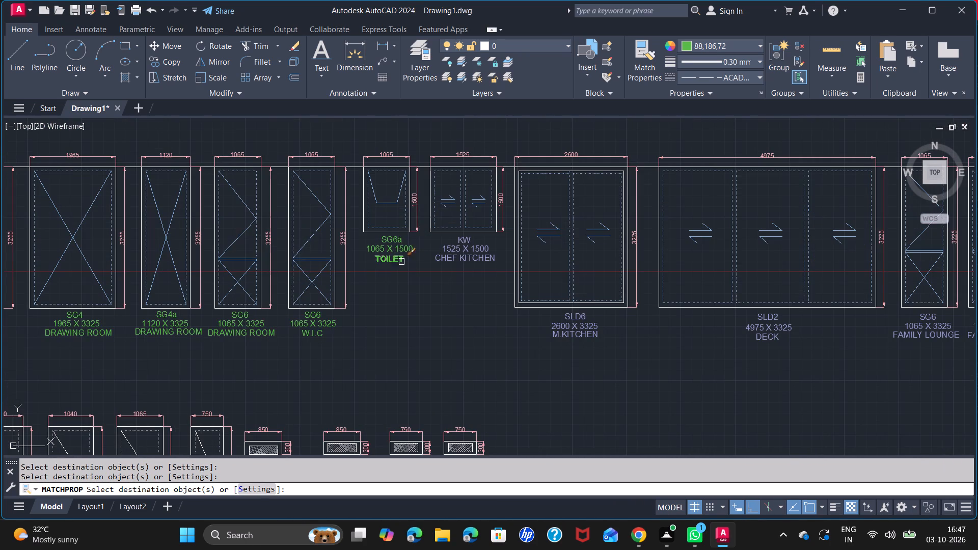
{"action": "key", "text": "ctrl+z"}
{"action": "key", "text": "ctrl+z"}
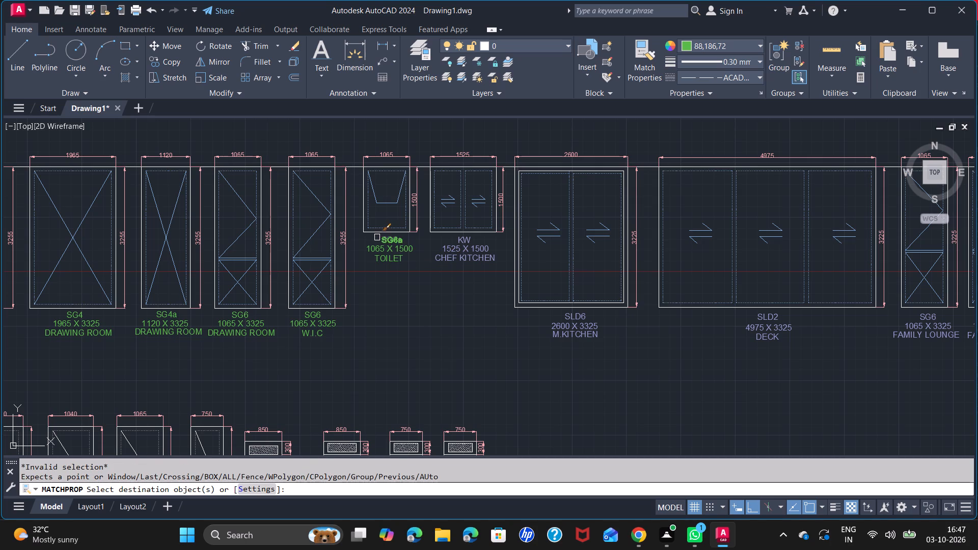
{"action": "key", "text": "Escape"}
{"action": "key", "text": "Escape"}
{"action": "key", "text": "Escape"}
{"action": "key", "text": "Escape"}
Set the KW label to red 237,31,36 and match its properties onto the other CHEF KITCHEN labels and the SG6a TOILET labels.
{"action": "left_click", "coordinate": [471, 237]}
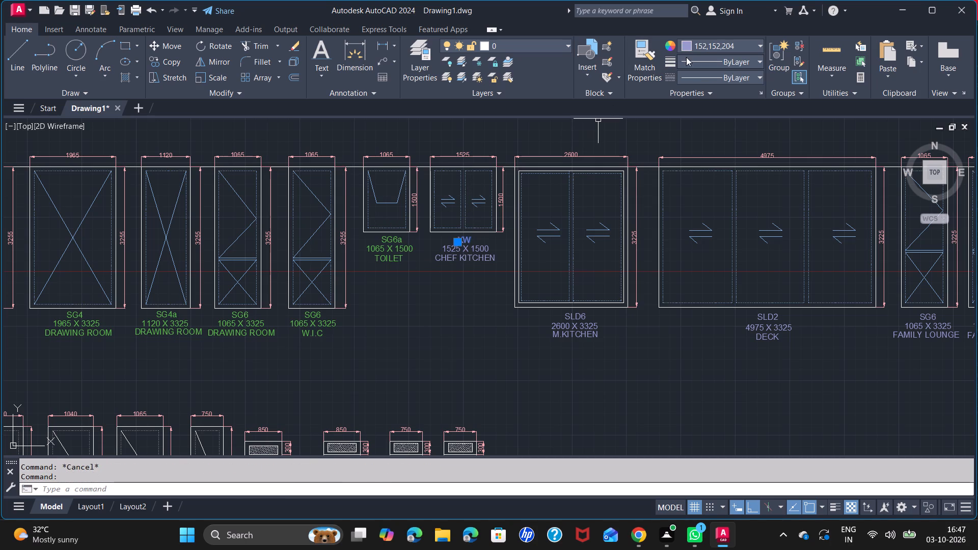
{"action": "left_click", "coordinate": [685, 47]}
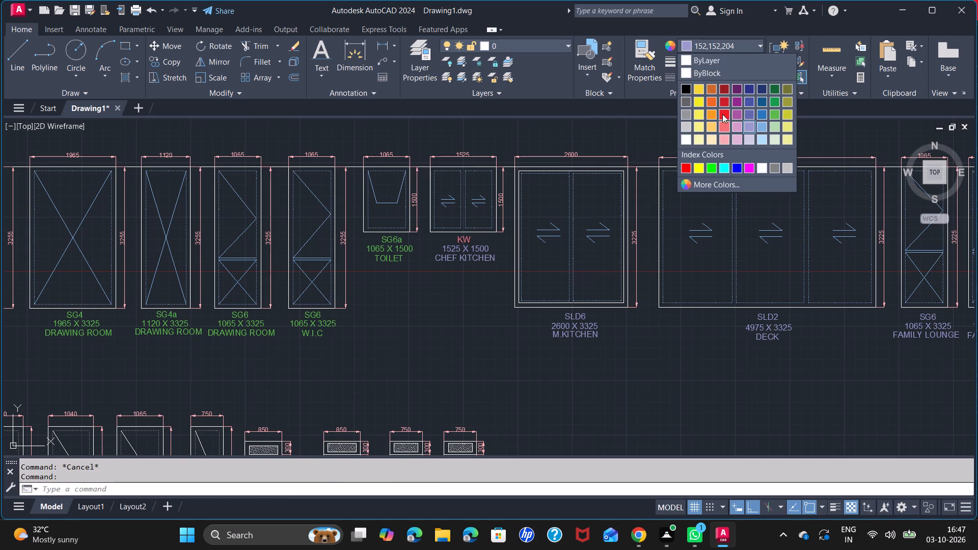
{"action": "left_click", "coordinate": [722, 114]}
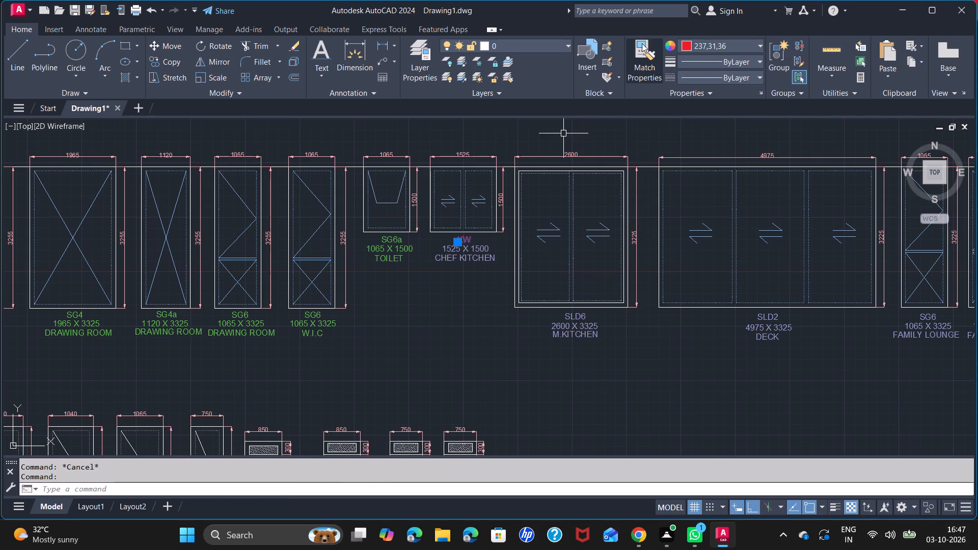
{"action": "left_click", "coordinate": [645, 40]}
{"action": "left_click", "coordinate": [484, 248]}
{"action": "left_click", "coordinate": [486, 258]}
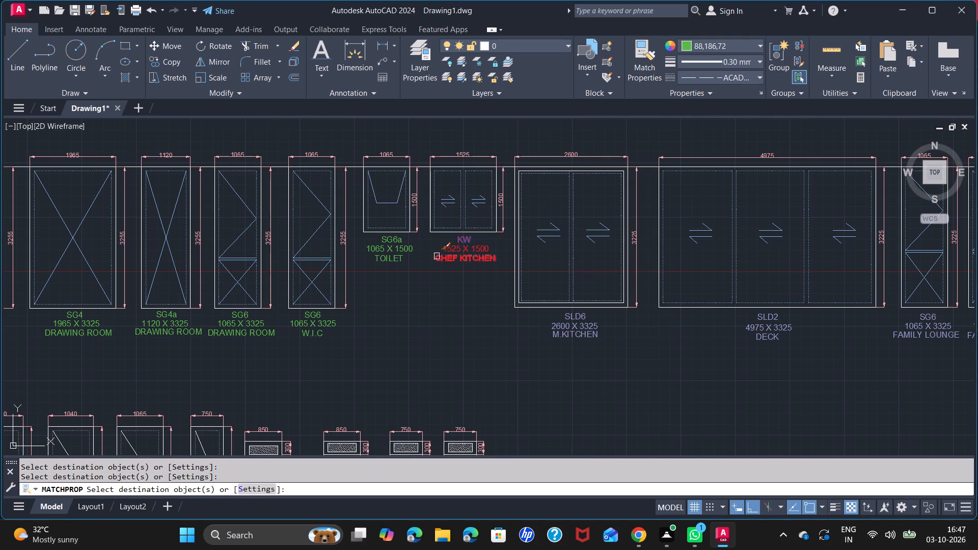
{"action": "left_click", "coordinate": [400, 237]}
{"action": "left_click", "coordinate": [397, 249]}
{"action": "left_click", "coordinate": [395, 262]}
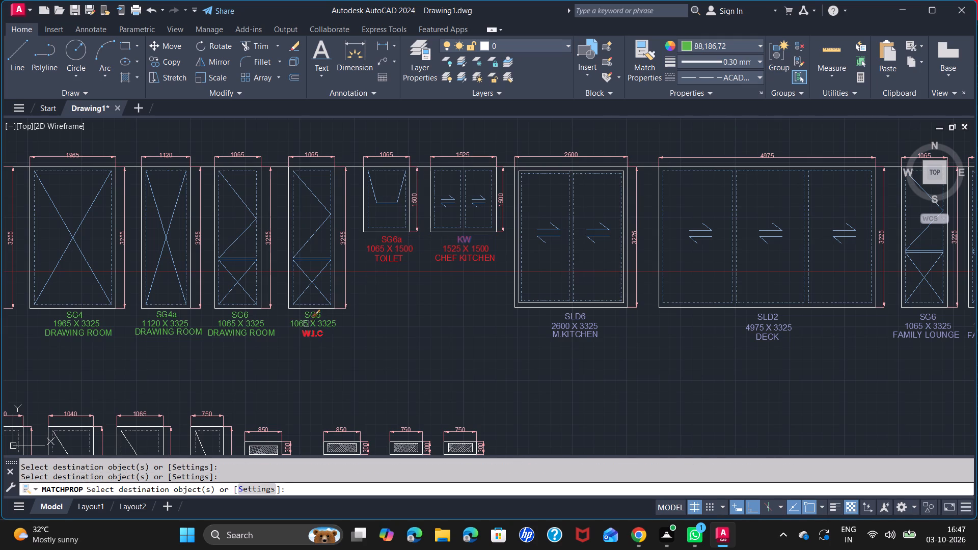
Match the red label properties onto the SG6 W.I.C, SG6 DRAWING ROOM and SG4a DRAWING ROOM label groups.
{"action": "left_click", "coordinate": [310, 316]}
{"action": "left_click", "coordinate": [312, 322]}
{"action": "left_click", "coordinate": [317, 332]}
{"action": "left_click", "coordinate": [243, 315]}
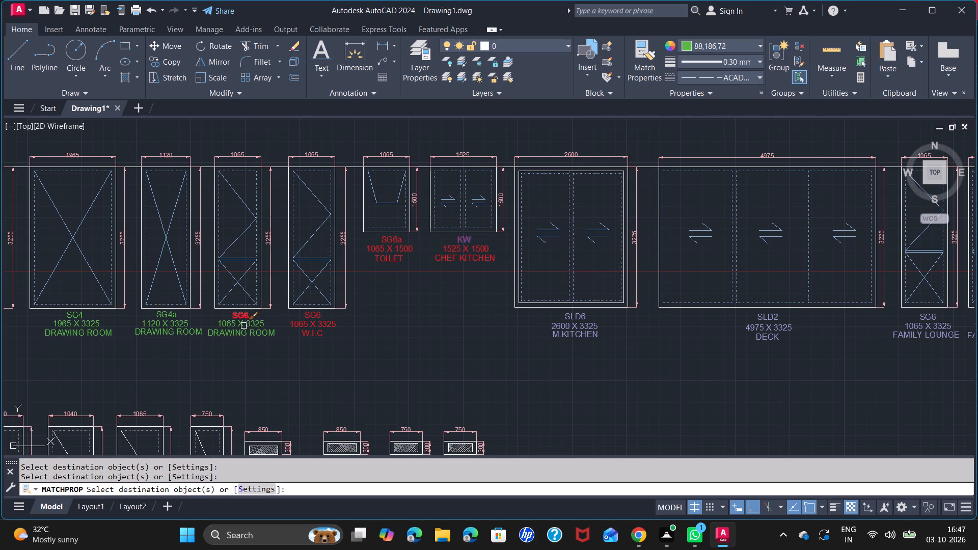
{"action": "left_click", "coordinate": [243, 326]}
{"action": "left_click", "coordinate": [244, 332]}
{"action": "left_click", "coordinate": [166, 313]}
{"action": "left_click", "coordinate": [166, 321]}
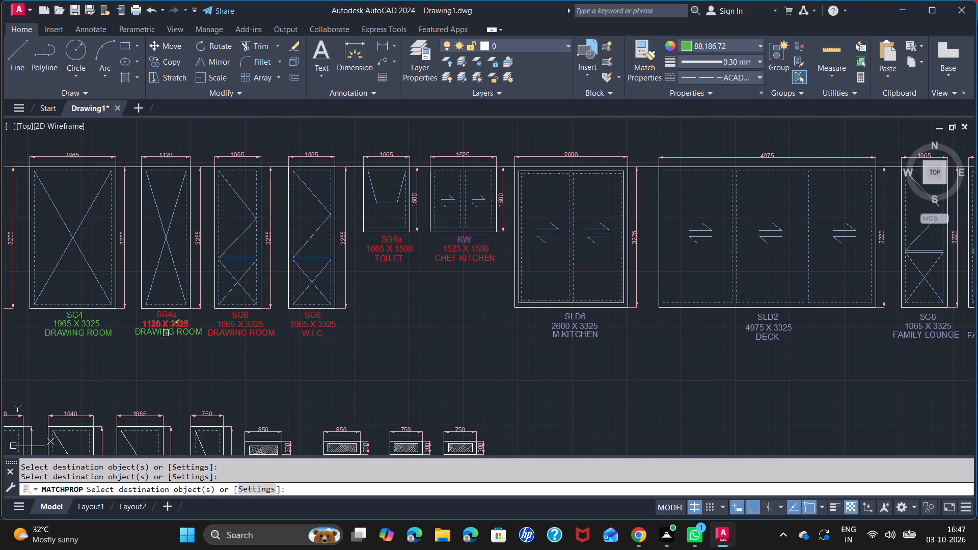
{"action": "left_click", "coordinate": [166, 334]}
Match the red label properties onto the SG4, both SG3 and SG1 label groups.
{"action": "middle_click_drag", "start_coordinate": [144, 323], "coordinate": [579, 248]}
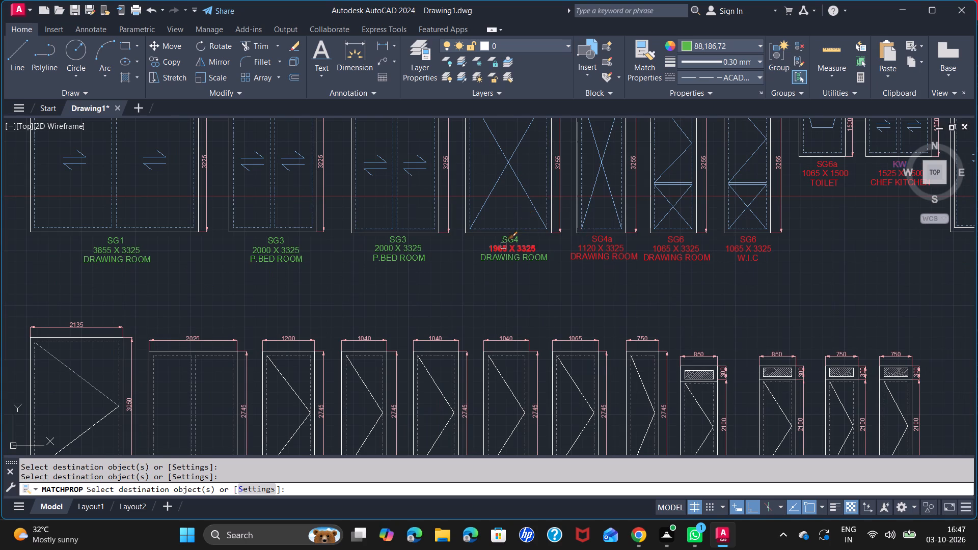
{"action": "left_click", "coordinate": [509, 239]}
{"action": "left_click", "coordinate": [511, 251]}
{"action": "left_click", "coordinate": [514, 262]}
{"action": "left_click", "coordinate": [398, 243]}
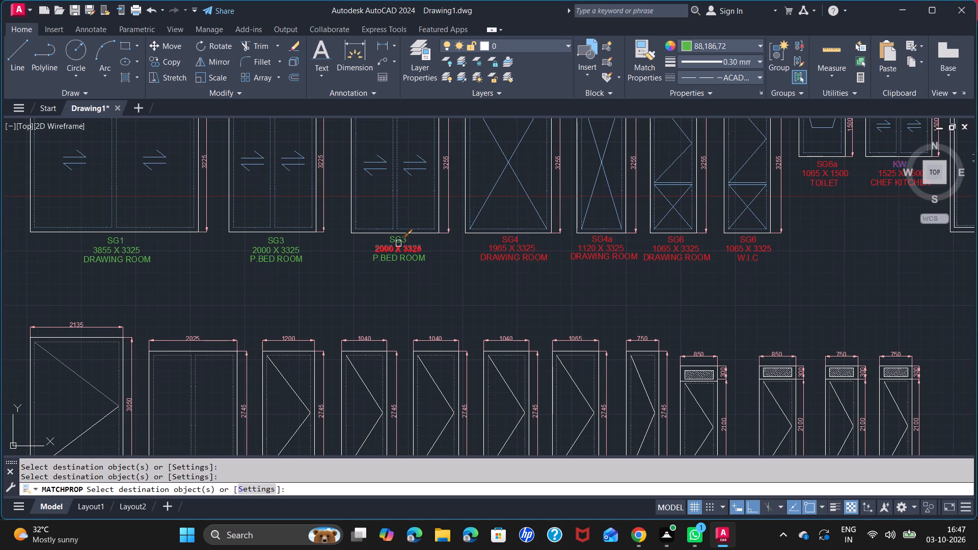
{"action": "left_click", "coordinate": [400, 239]}
{"action": "left_click", "coordinate": [402, 259]}
{"action": "left_click", "coordinate": [279, 241]}
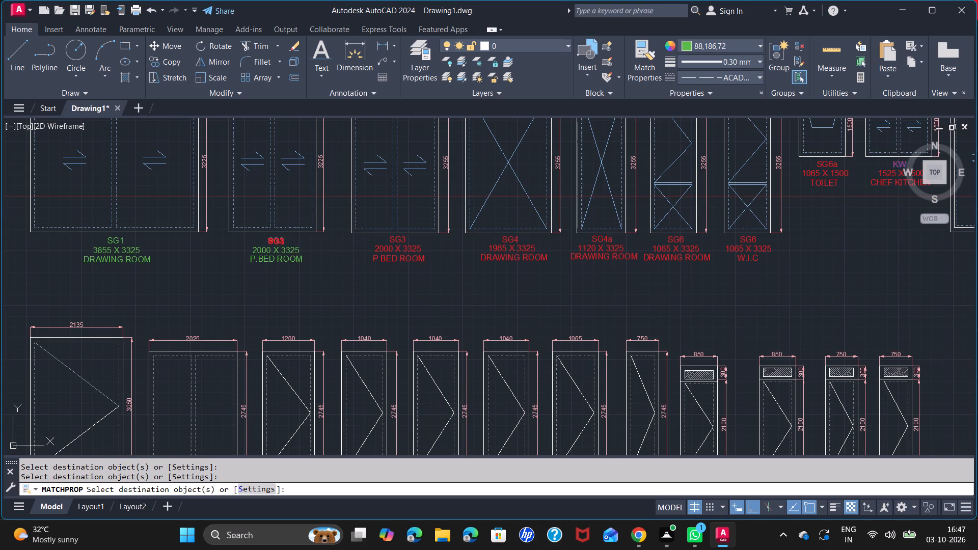
{"action": "left_click", "coordinate": [278, 252]}
{"action": "left_click", "coordinate": [280, 266]}
{"action": "left_click", "coordinate": [205, 255]}
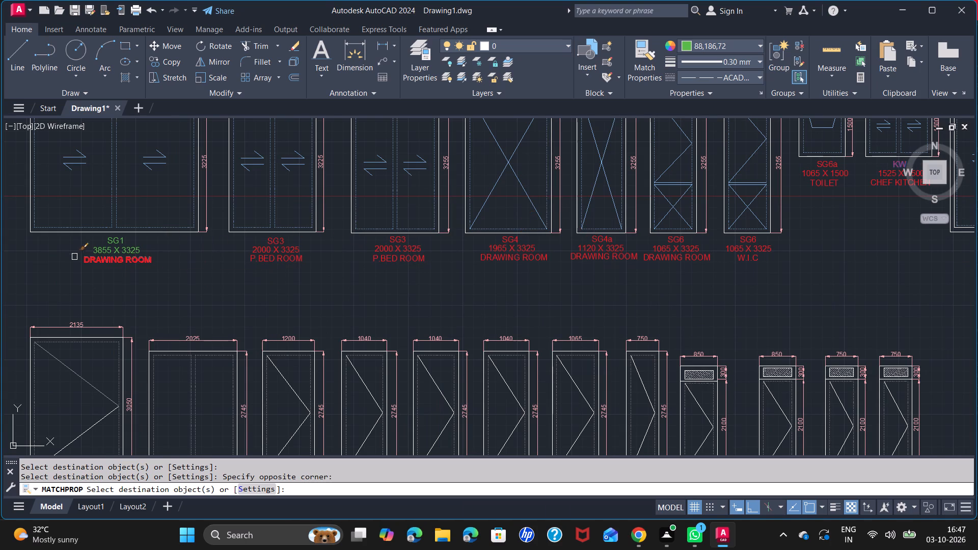
{"action": "left_click", "coordinate": [71, 244]}
{"action": "left_click", "coordinate": [157, 268]}
{"action": "left_click", "coordinate": [113, 243]}
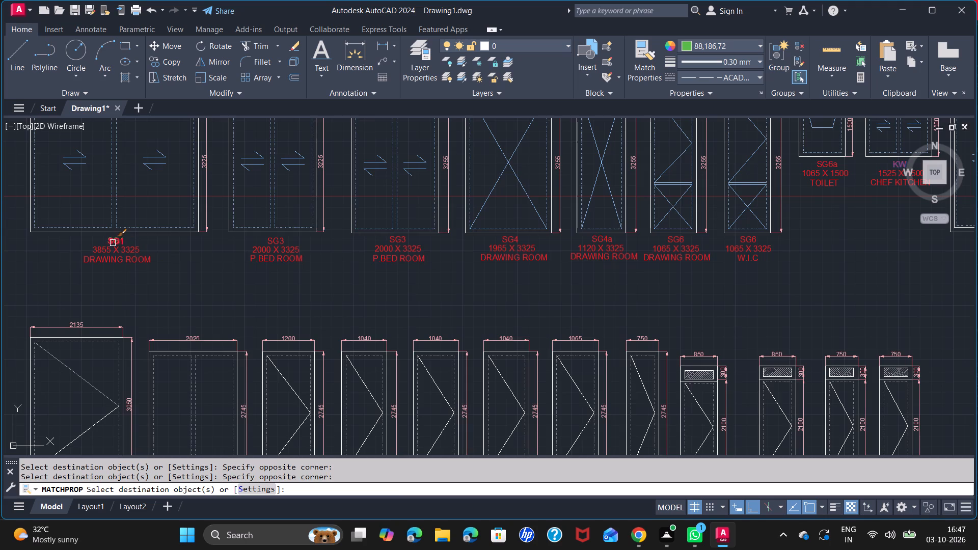
Match the red label properties onto the SLD6 M.KITCHEN and SLD2 DECK label groups.
{"action": "scroll", "coordinate": [459, 300], "scroll_direction": "down", "scroll_amount": 1}
{"action": "middle_click_drag", "start_coordinate": [624, 250], "coordinate": [159, 285]}
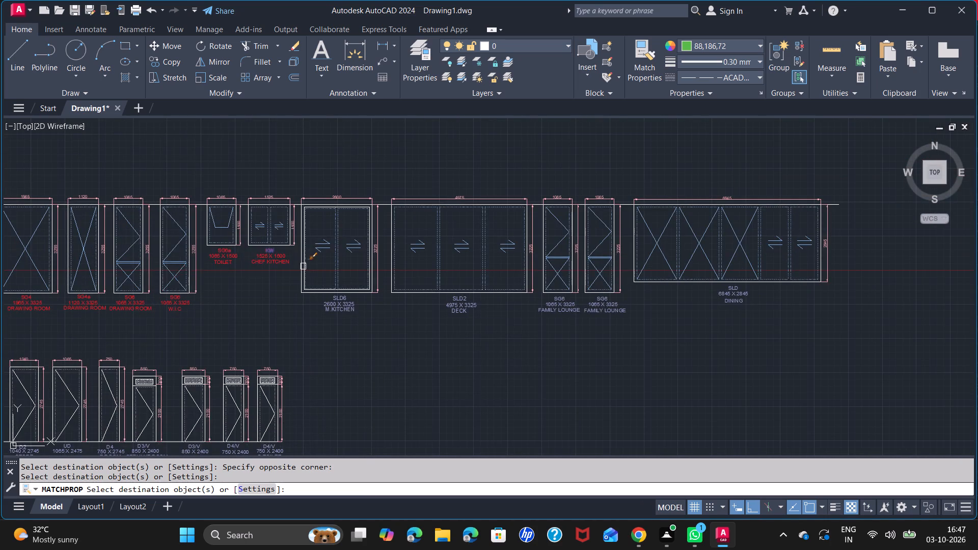
{"action": "scroll", "coordinate": [328, 284], "scroll_direction": "up", "scroll_amount": 2}
{"action": "left_click", "coordinate": [303, 313]}
{"action": "left_click", "coordinate": [412, 360]}
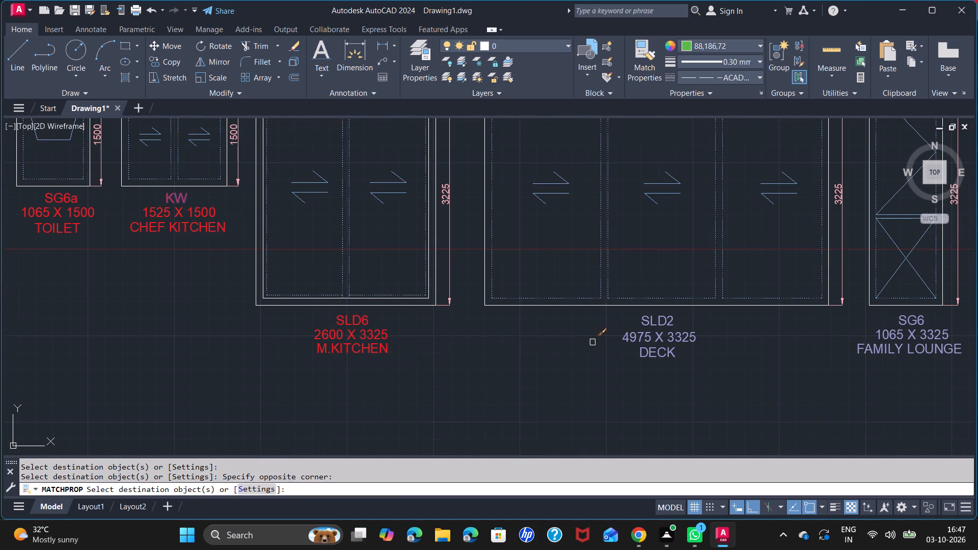
{"action": "middle_click_drag", "start_coordinate": [611, 339], "coordinate": [360, 260]}
{"action": "left_click", "coordinate": [353, 235]}
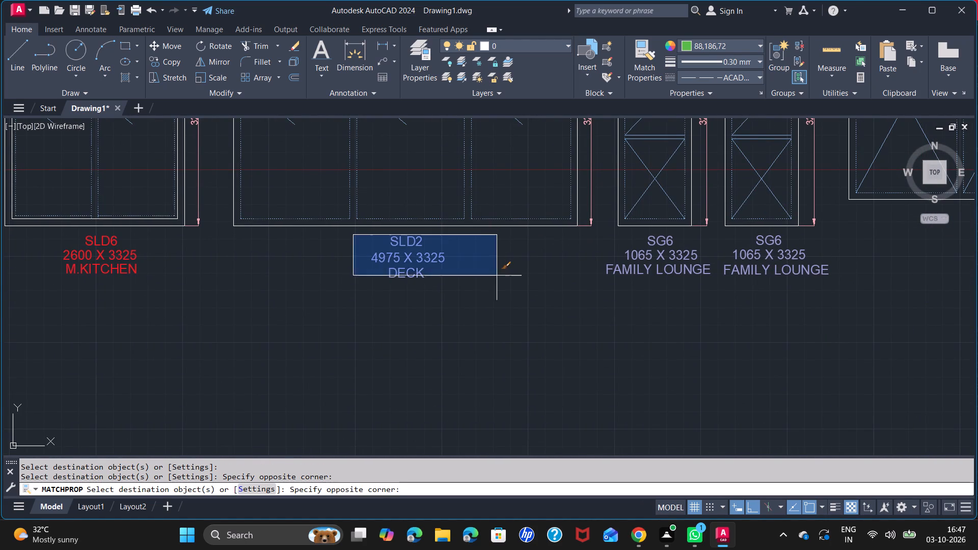
{"action": "left_click", "coordinate": [497, 282]}
{"action": "middle_click_drag", "start_coordinate": [430, 284], "coordinate": [219, 279]}
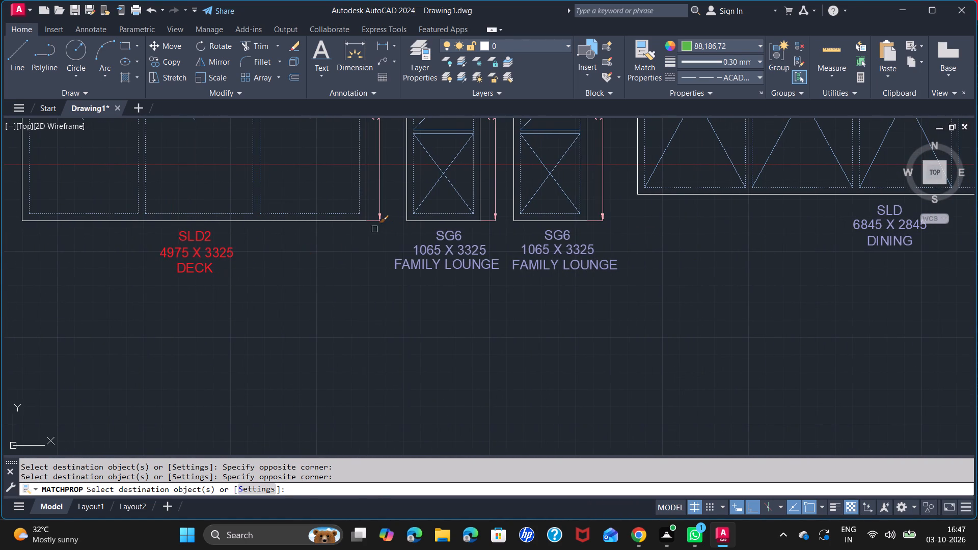
Match the red label properties onto both SG6 FAMILY LOUNGE label groups and the SLD DINING label group.
{"action": "left_click", "coordinate": [373, 229]}
{"action": "left_click", "coordinate": [621, 293]}
{"action": "middle_click_drag", "start_coordinate": [711, 296], "coordinate": [247, 322]}
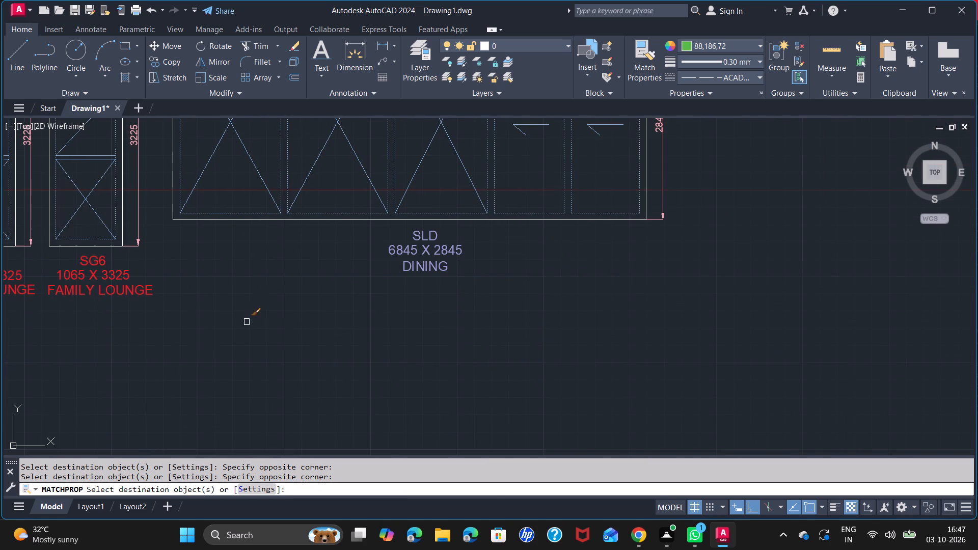
{"action": "left_click", "coordinate": [347, 237]}
{"action": "left_click", "coordinate": [514, 291]}
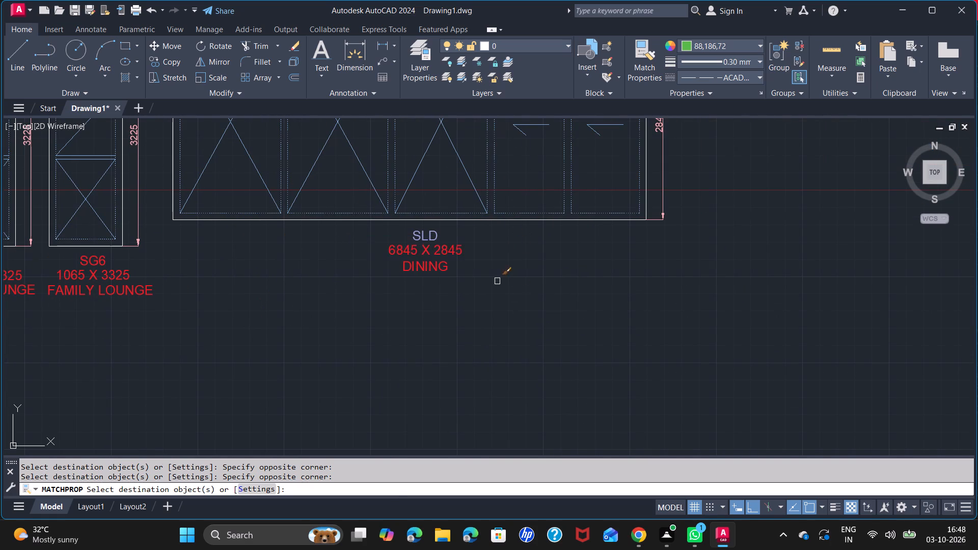
{"action": "left_click", "coordinate": [438, 233]}
Match the red label properties onto the MD MAIN DOOR, D HOLDING SPACE, D1 P. BEDROOM and D2 W.I.C label groups.
{"action": "scroll", "coordinate": [457, 355], "scroll_direction": "down", "scroll_amount": 4}
{"action": "middle_click_drag", "start_coordinate": [364, 350], "coordinate": [511, 236]}
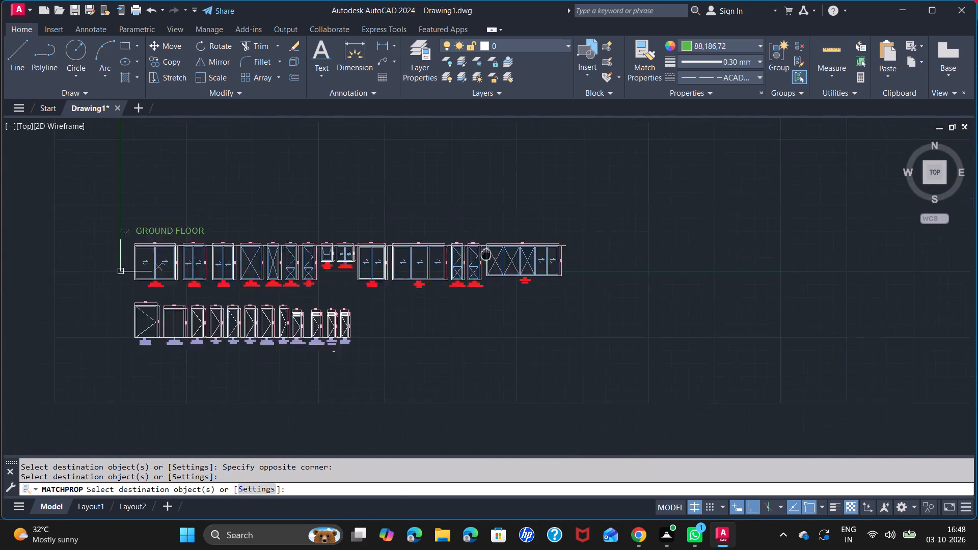
{"action": "middle_click_drag", "start_coordinate": [511, 236], "coordinate": [693, 140]}
{"action": "scroll", "coordinate": [294, 288], "scroll_direction": "up", "scroll_amount": 3}
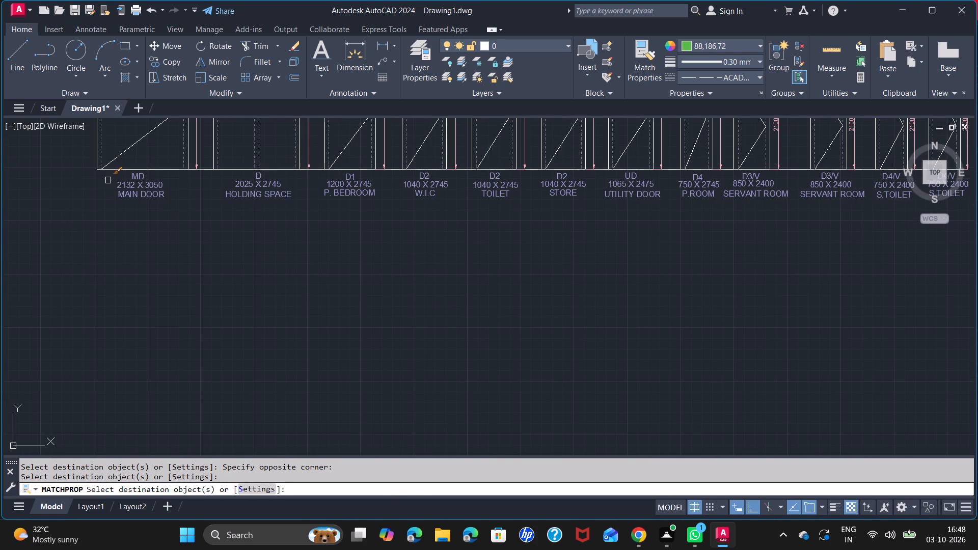
{"action": "left_click", "coordinate": [111, 175]}
{"action": "left_click", "coordinate": [180, 215]}
{"action": "left_click", "coordinate": [143, 178]}
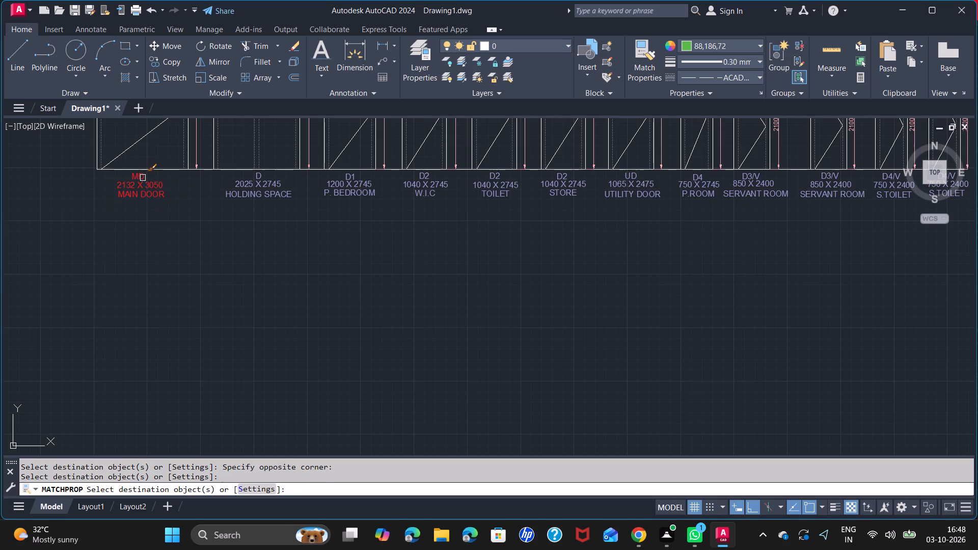
{"action": "left_click", "coordinate": [257, 175]}
{"action": "left_click", "coordinate": [209, 180]}
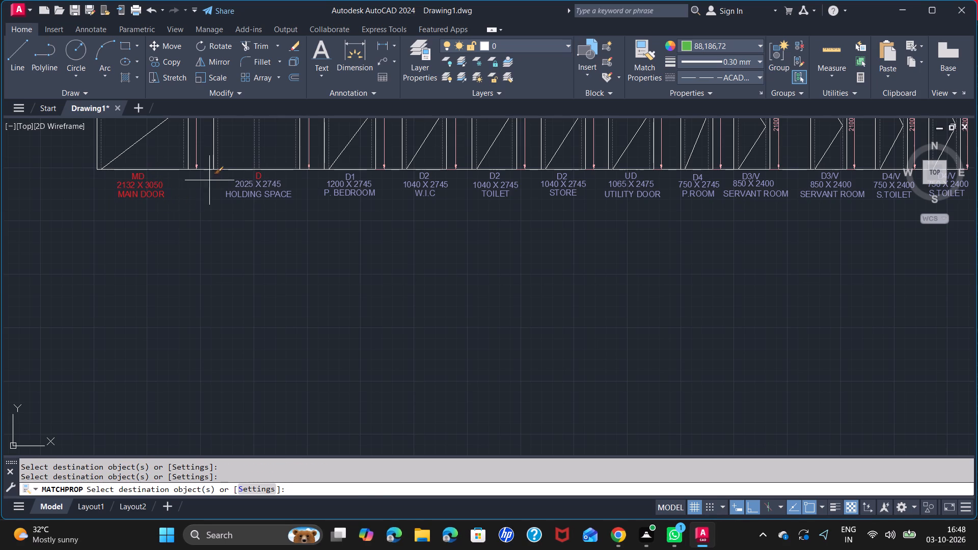
{"action": "left_click", "coordinate": [455, 216]}
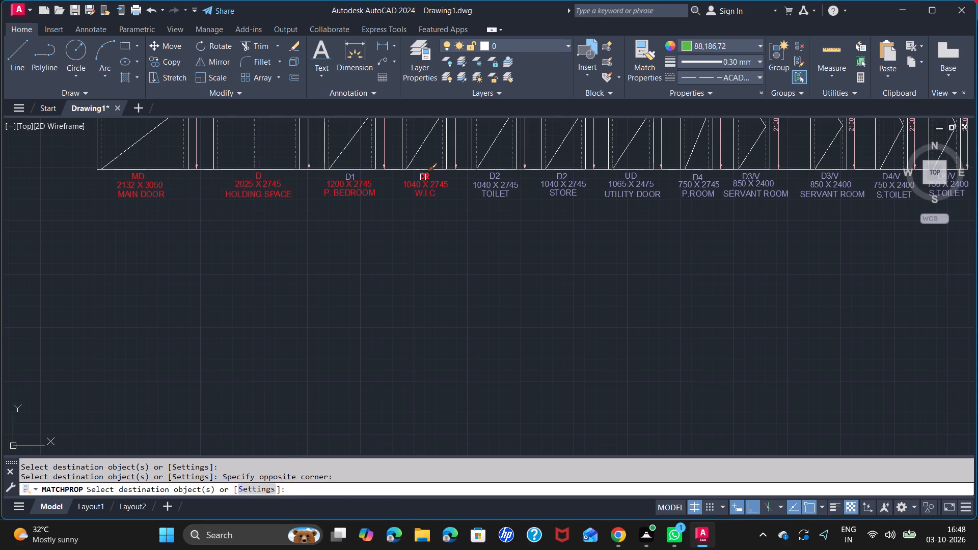
{"action": "left_click", "coordinate": [423, 177]}
{"action": "left_click", "coordinate": [348, 179]}
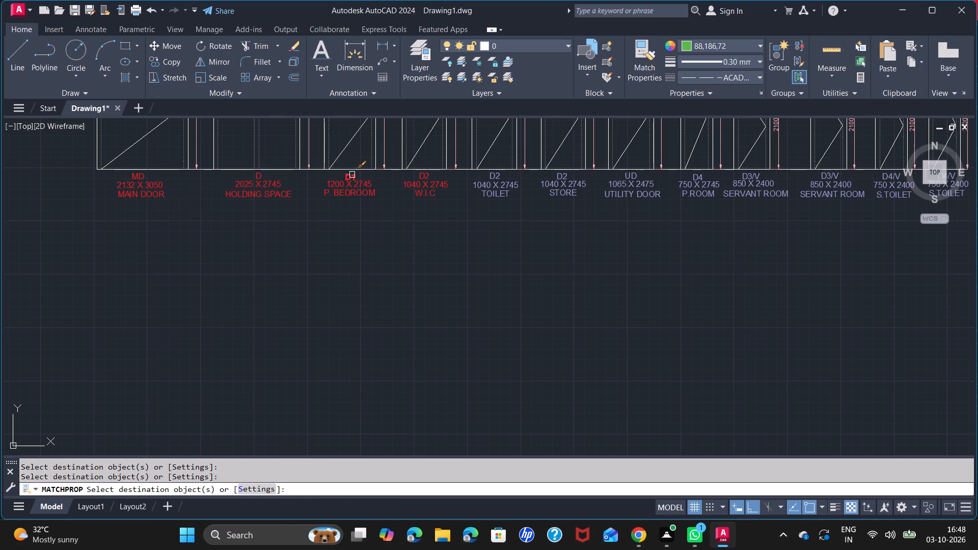
{"action": "left_click", "coordinate": [352, 174]}
Match the red label properties onto the D2 TOILET, D2 STORE, UD UTILITY DOOR and D4 P.ROOM label groups.
{"action": "left_click", "coordinate": [496, 177]}
{"action": "left_click", "coordinate": [459, 181]}
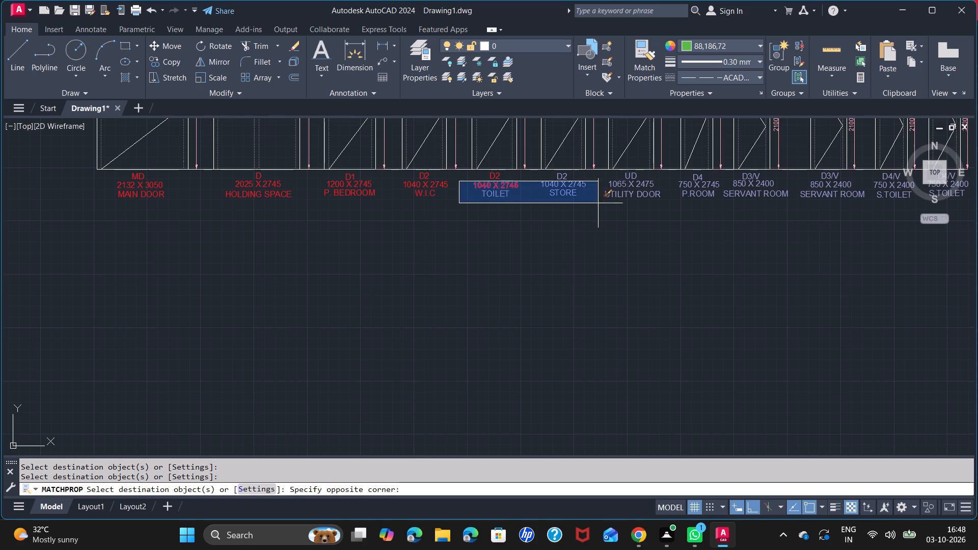
{"action": "left_click", "coordinate": [604, 212]}
{"action": "left_click", "coordinate": [575, 189]}
{"action": "left_click", "coordinate": [570, 184]}
{"action": "left_click", "coordinate": [560, 179]}
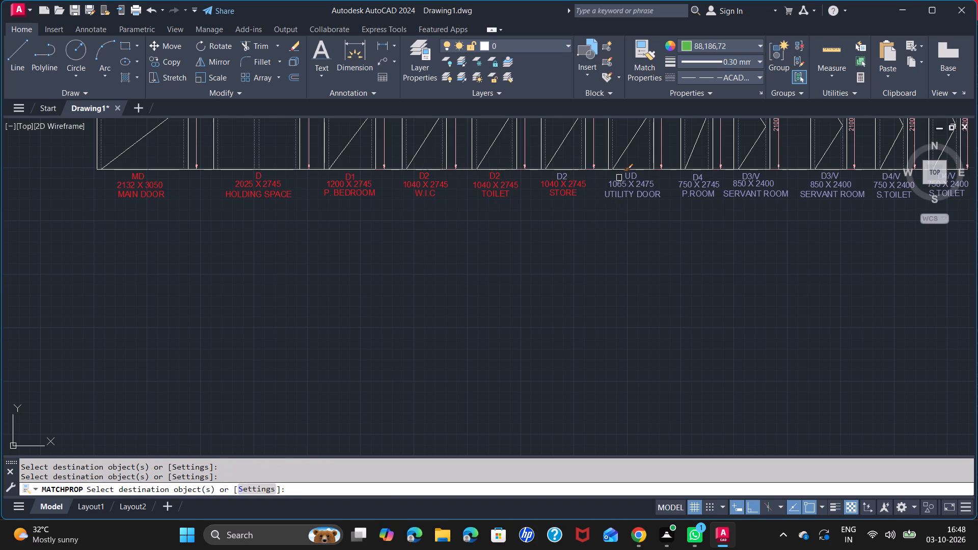
{"action": "left_click", "coordinate": [565, 175]}
{"action": "left_click", "coordinate": [631, 173]}
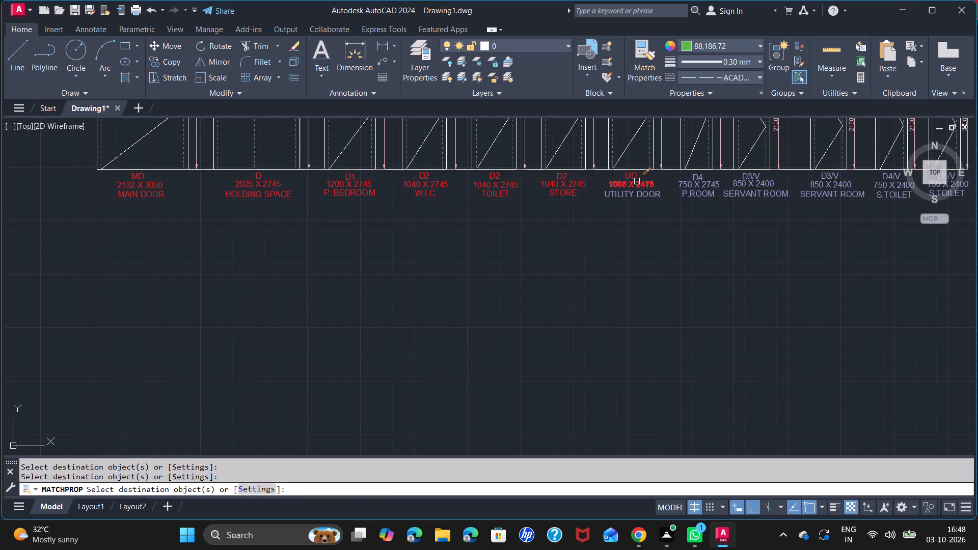
{"action": "left_click", "coordinate": [637, 181]}
{"action": "left_click", "coordinate": [645, 195]}
{"action": "left_click", "coordinate": [699, 178]}
{"action": "left_click", "coordinate": [703, 184]}
{"action": "left_click", "coordinate": [705, 195]}
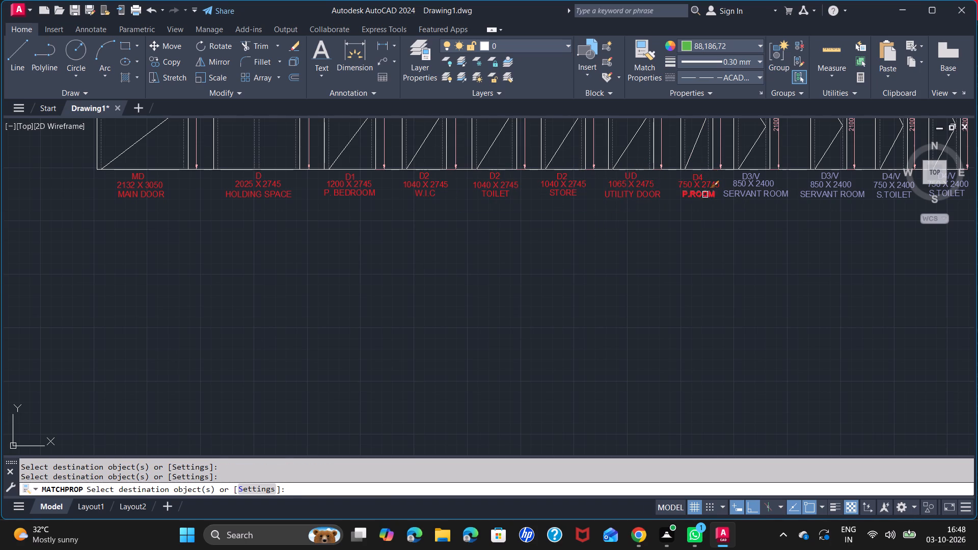
Match the red label properties onto both D3/V SERVANT ROOM and both D4/V S.TOILET label groups.
{"action": "middle_click_drag", "start_coordinate": [714, 204], "coordinate": [249, 237]}
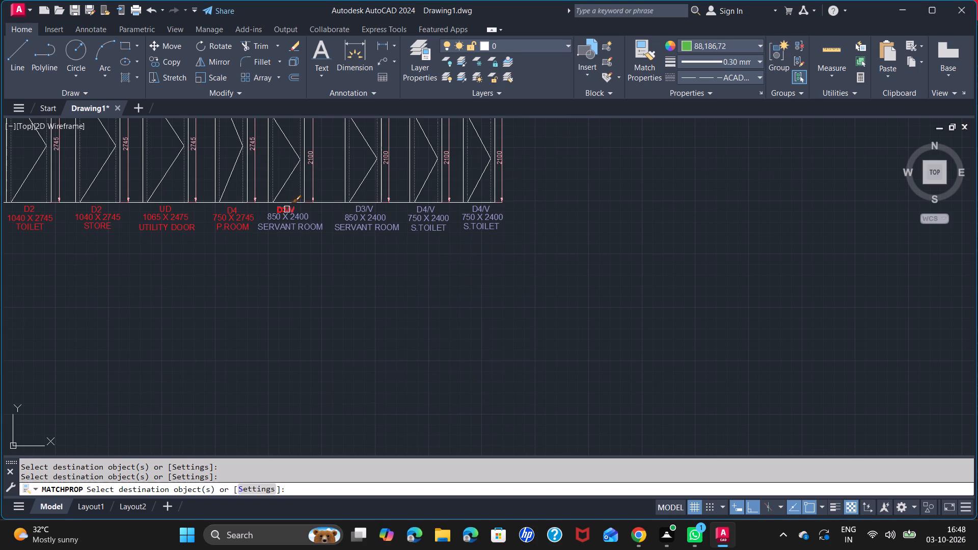
{"action": "left_click", "coordinate": [286, 209]}
{"action": "left_click", "coordinate": [285, 214]}
{"action": "left_click", "coordinate": [295, 232]}
{"action": "left_click", "coordinate": [372, 204]}
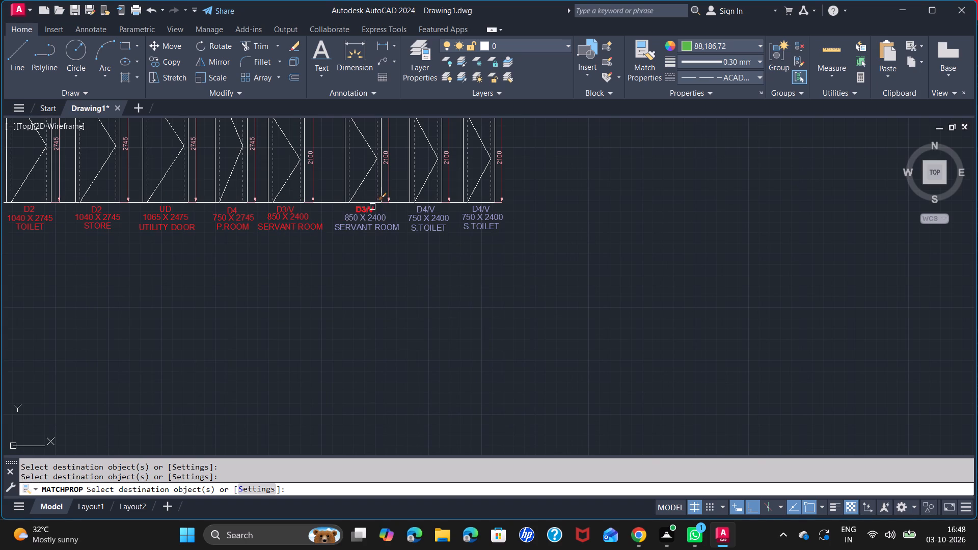
{"action": "left_click", "coordinate": [374, 219]}
{"action": "left_click", "coordinate": [377, 228]}
{"action": "left_click", "coordinate": [426, 210]}
{"action": "left_click", "coordinate": [432, 219]}
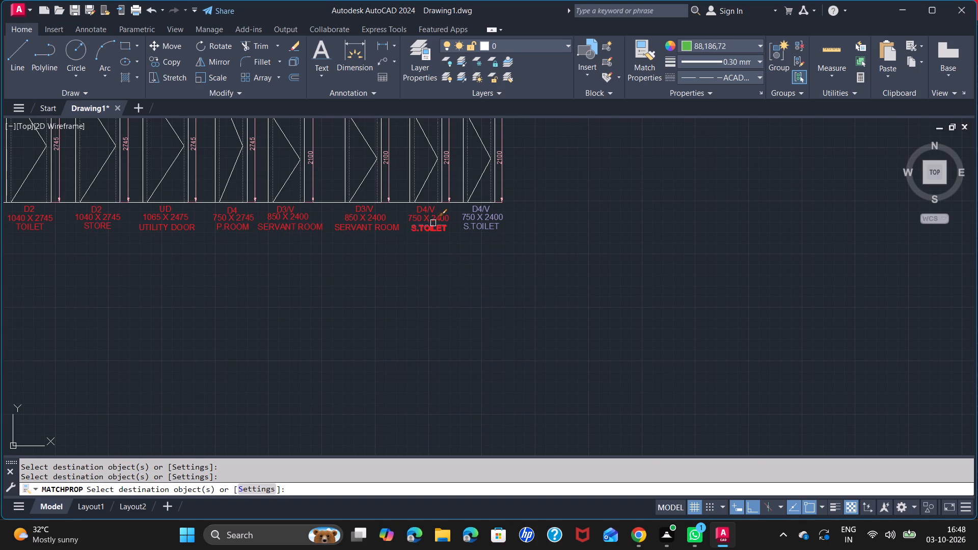
{"action": "left_click", "coordinate": [433, 223]}
{"action": "left_click", "coordinate": [486, 210]}
{"action": "left_click", "coordinate": [494, 219]}
{"action": "left_click", "coordinate": [491, 228]}
{"action": "scroll", "coordinate": [573, 260], "scroll_direction": "down", "scroll_amount": 1}
{"action": "key", "text": "space"}
Examine both rows of the GROUND FLOOR schedule to check the label colours.
{"action": "scroll", "coordinate": [420, 269], "scroll_direction": "down", "scroll_amount": 1}
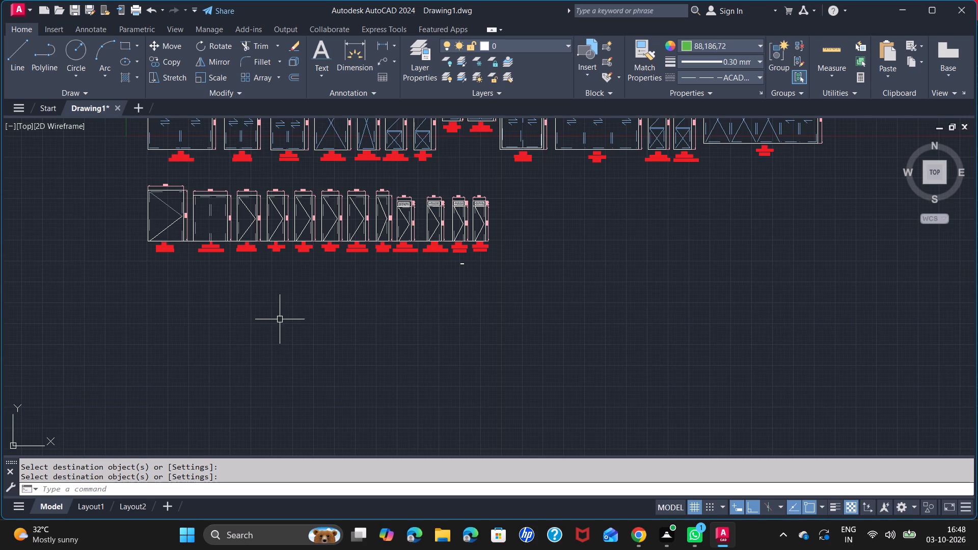
{"action": "middle_click_drag", "start_coordinate": [316, 282], "coordinate": [443, 346]}
{"action": "key", "text": "Escape"}
{"action": "scroll", "coordinate": [297, 284], "scroll_direction": "up", "scroll_amount": 2}
{"action": "scroll", "coordinate": [418, 293], "scroll_direction": "down", "scroll_amount": 1}
{"action": "middle_click_drag", "start_coordinate": [448, 293], "coordinate": [196, 376]}
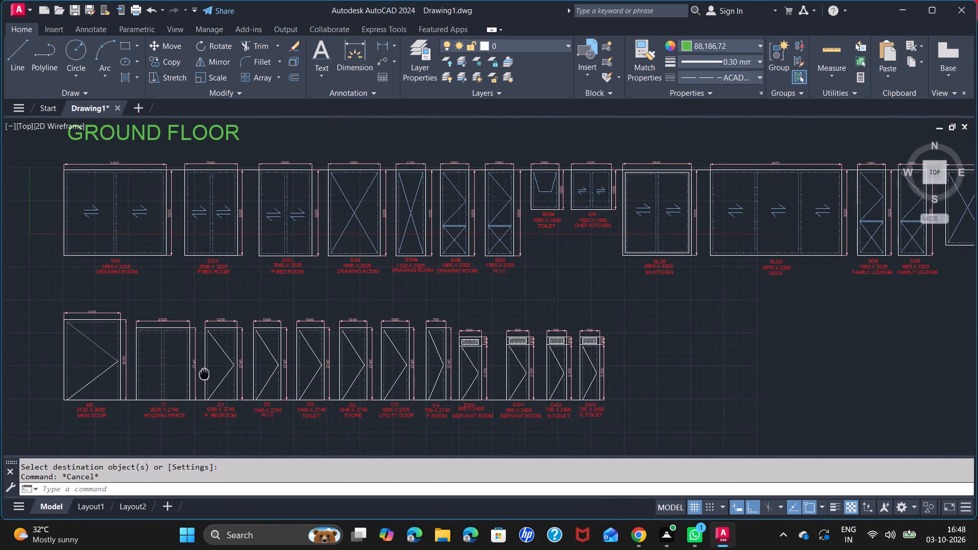
{"action": "middle_click_drag", "start_coordinate": [196, 376], "coordinate": [192, 377]}
{"action": "scroll", "coordinate": [620, 326], "scroll_direction": "down", "scroll_amount": 1}
{"action": "middle_click_drag", "start_coordinate": [626, 318], "coordinate": [536, 292]}
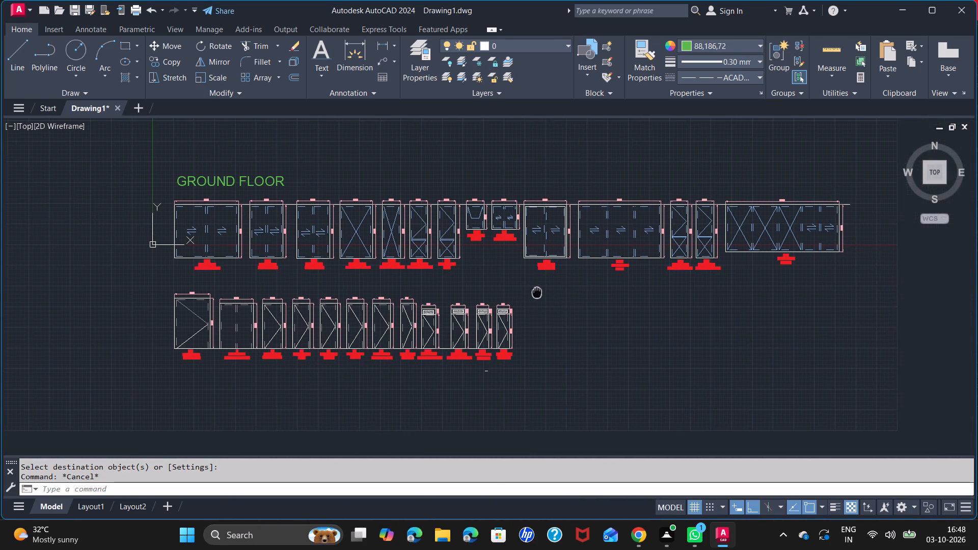
{"action": "scroll", "coordinate": [544, 294], "scroll_direction": "up", "scroll_amount": 1}
{"action": "scroll", "coordinate": [549, 296], "scroll_direction": "down", "scroll_amount": 1}
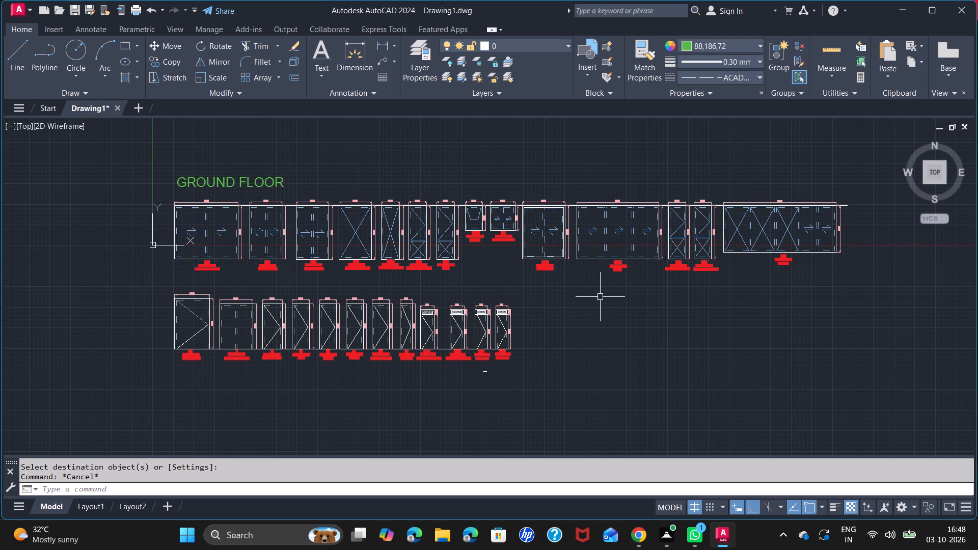
{"action": "scroll", "coordinate": [192, 221], "scroll_direction": "up", "scroll_amount": 1}
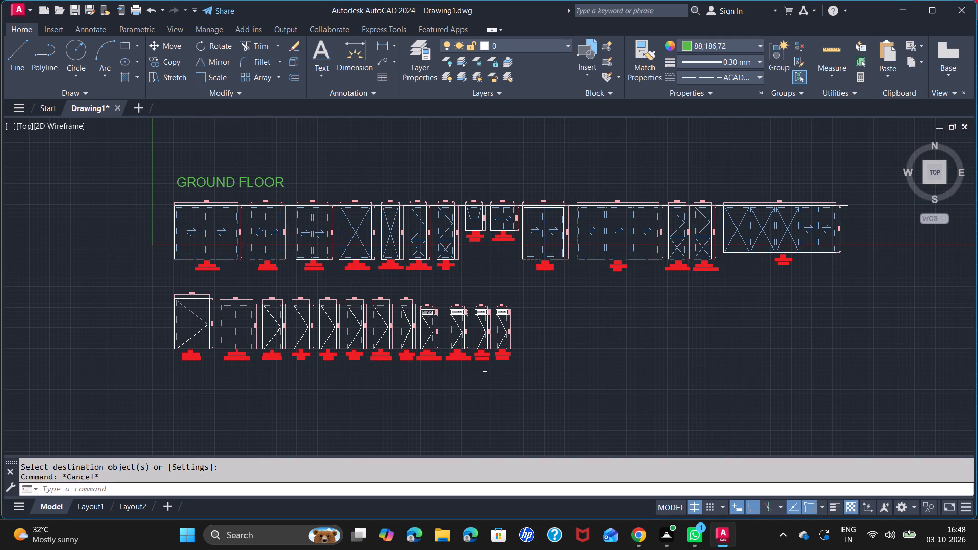
{"action": "middle_click_drag", "start_coordinate": [400, 285], "coordinate": [294, 274]}
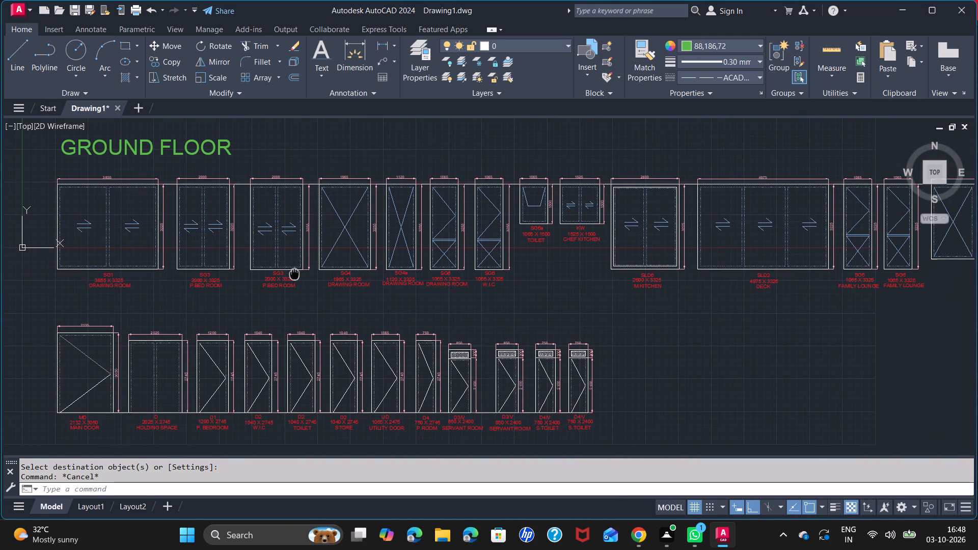
{"action": "middle_click_drag", "start_coordinate": [294, 274], "coordinate": [267, 279]}
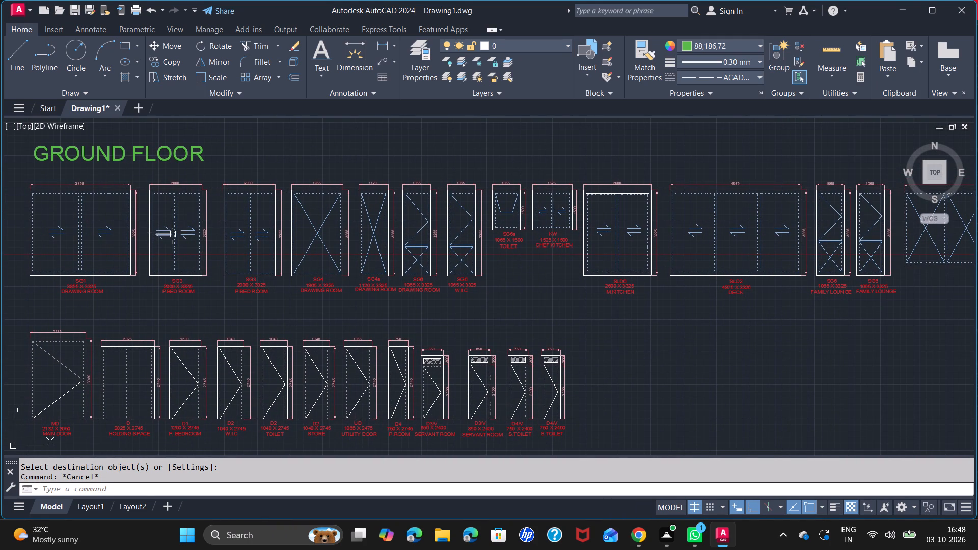
Set up a plot of the schedule with AutoCAD PDF (High Quality Print).pc3, centred on the sheet in landscape orientation.
{"action": "scroll", "coordinate": [73, 210], "scroll_direction": "down", "scroll_amount": 1}
{"action": "left_click", "coordinate": [37, 156]}
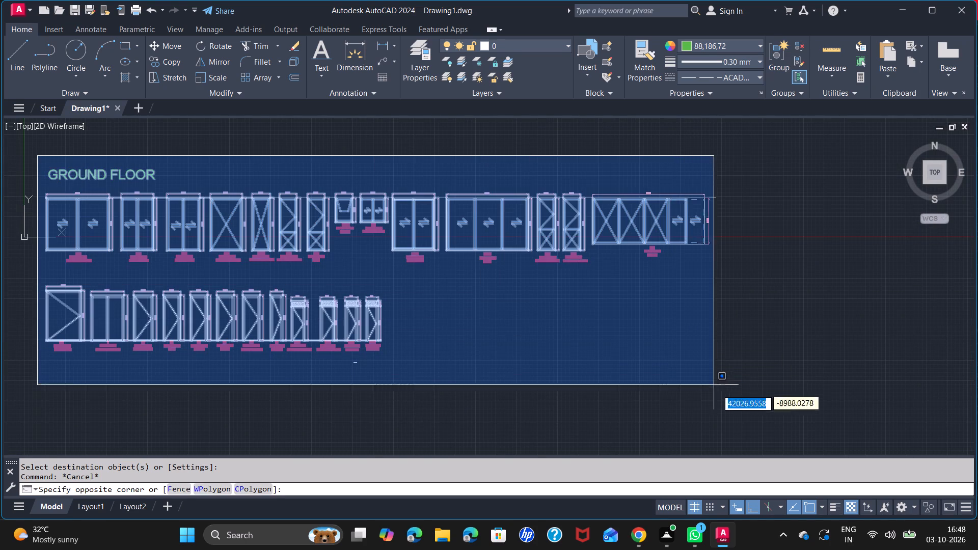
{"action": "left_click", "coordinate": [741, 398]}
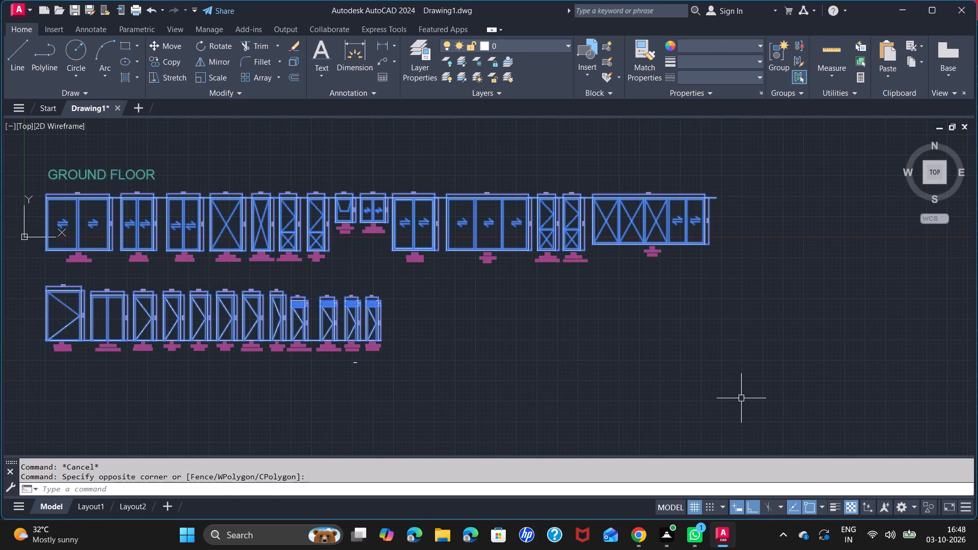
{"action": "key", "text": "ctrl+p"}
{"action": "left_click", "coordinate": [491, 171]}
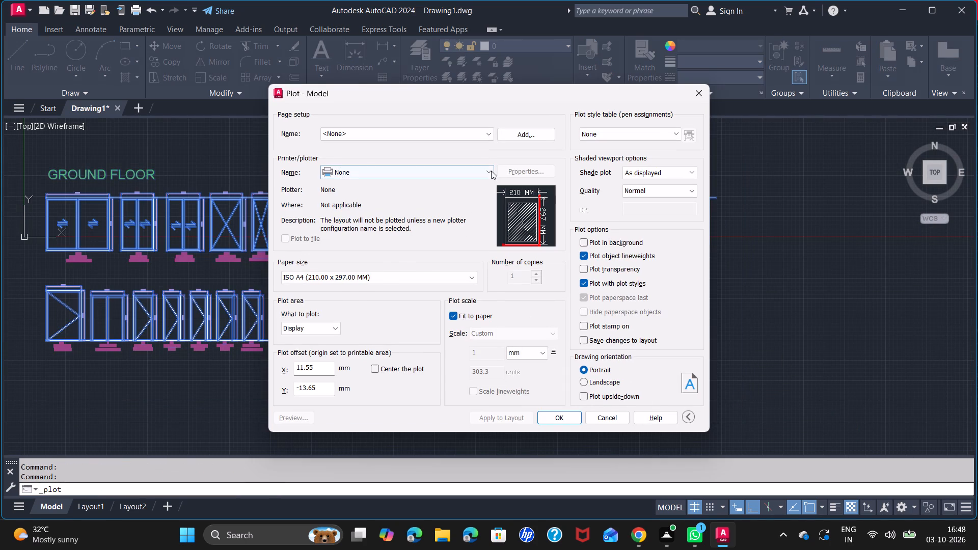
{"action": "left_click", "coordinate": [440, 227]}
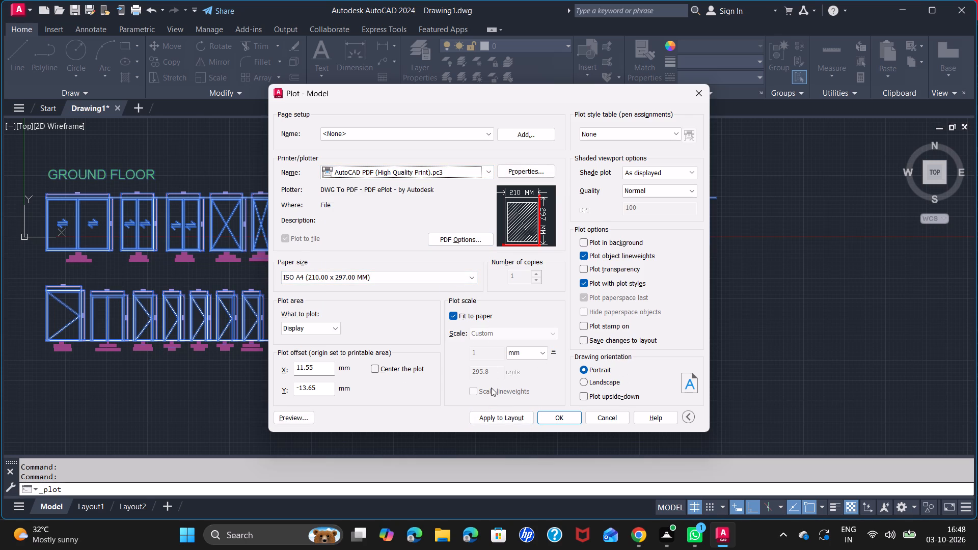
{"action": "left_click", "coordinate": [375, 365]}
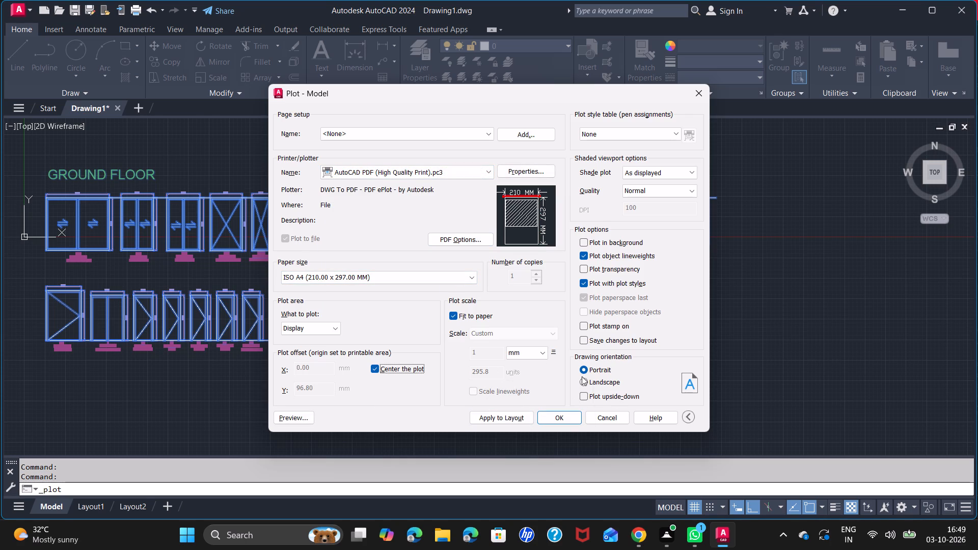
{"action": "left_click", "coordinate": [581, 381]}
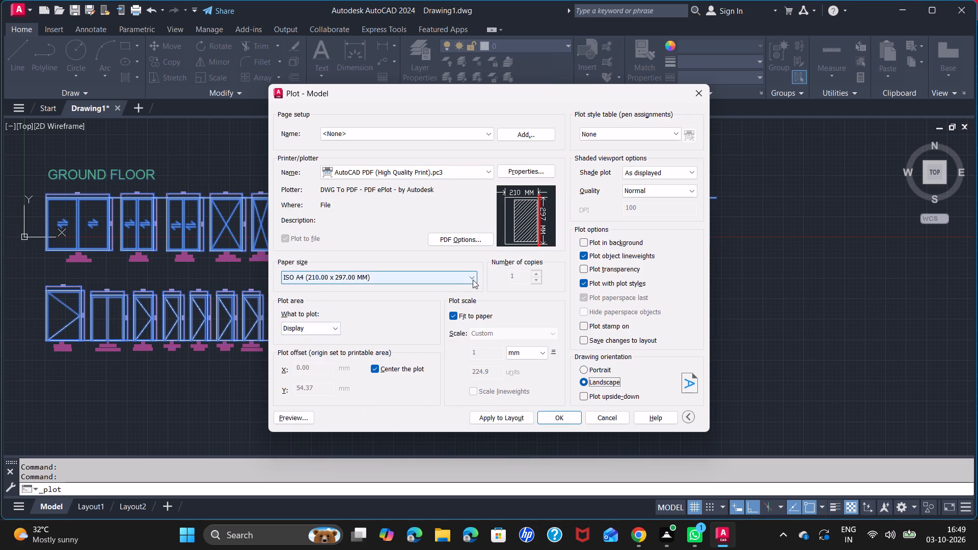
Define the plot area as a window enclosing the GROUND FLOOR title and both rows of elevations.
{"action": "left_click", "coordinate": [335, 331]}
{"action": "left_click", "coordinate": [314, 365]}
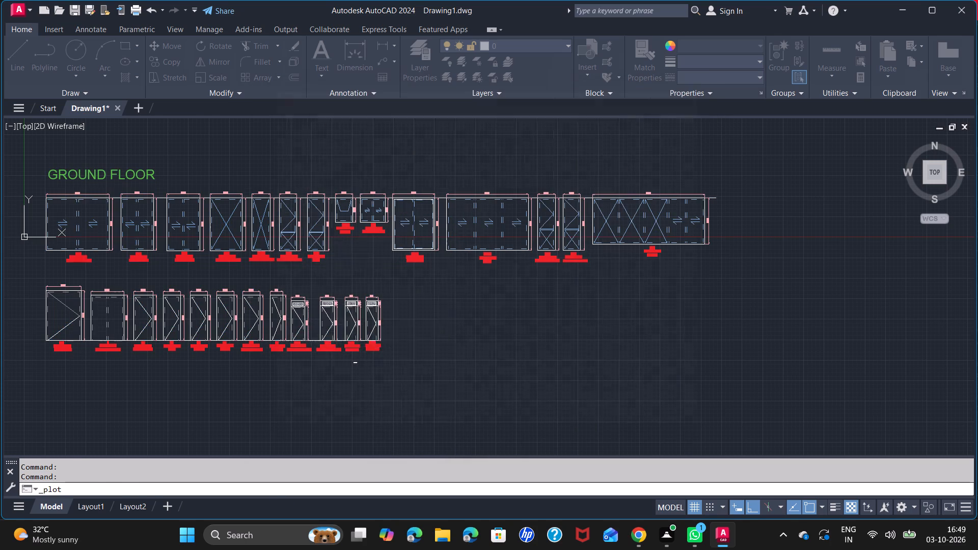
{"action": "left_click", "coordinate": [37, 160]}
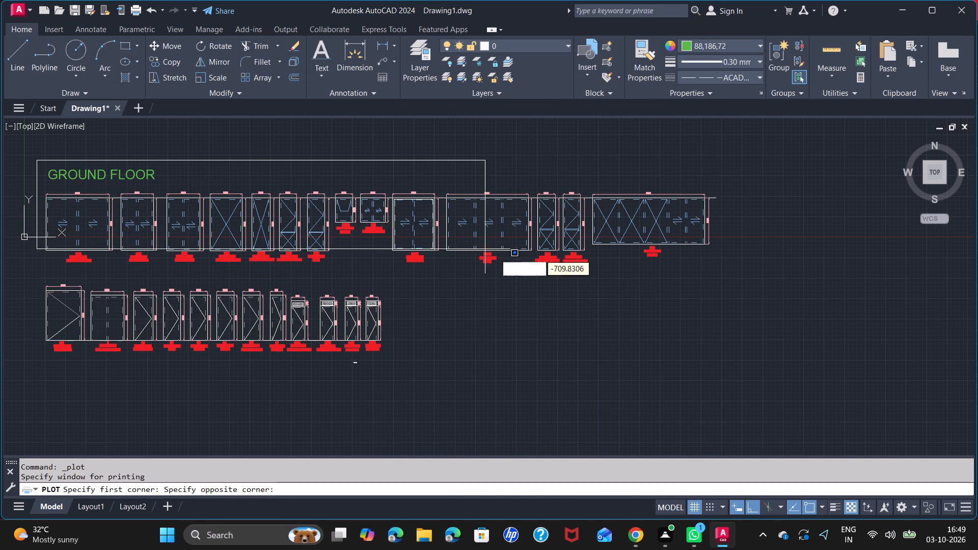
{"action": "left_click", "coordinate": [723, 367]}
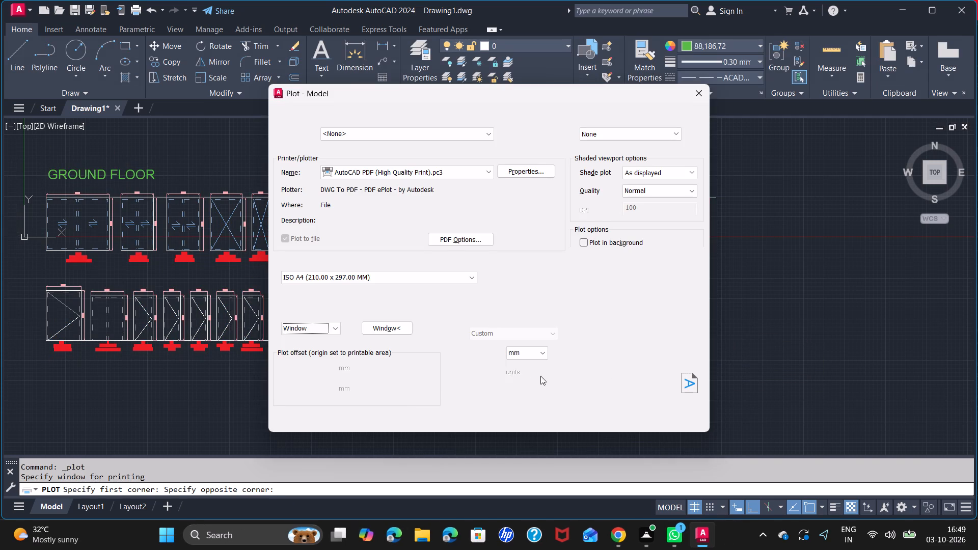
Preview the plot and examine the title, both rows of elevations and their labels on the sheet.
{"action": "left_click", "coordinate": [292, 419]}
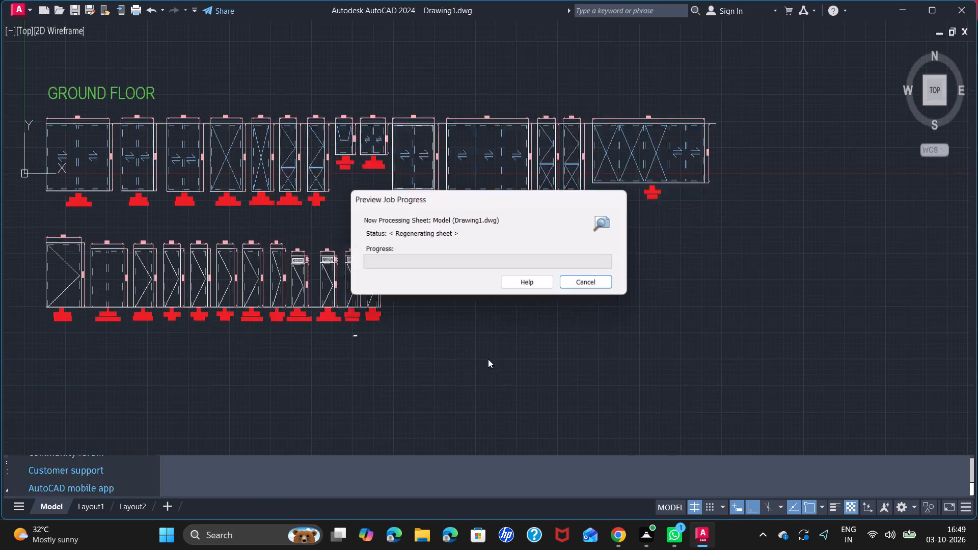
{"action": "scroll", "coordinate": [502, 328], "scroll_direction": "up", "scroll_amount": 2}
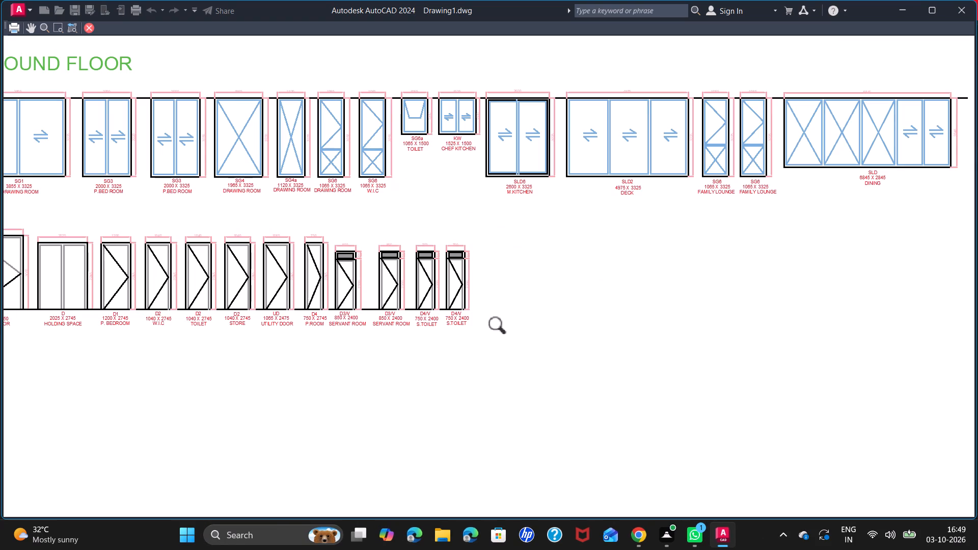
{"action": "scroll", "coordinate": [502, 328], "scroll_direction": "down", "scroll_amount": 1}
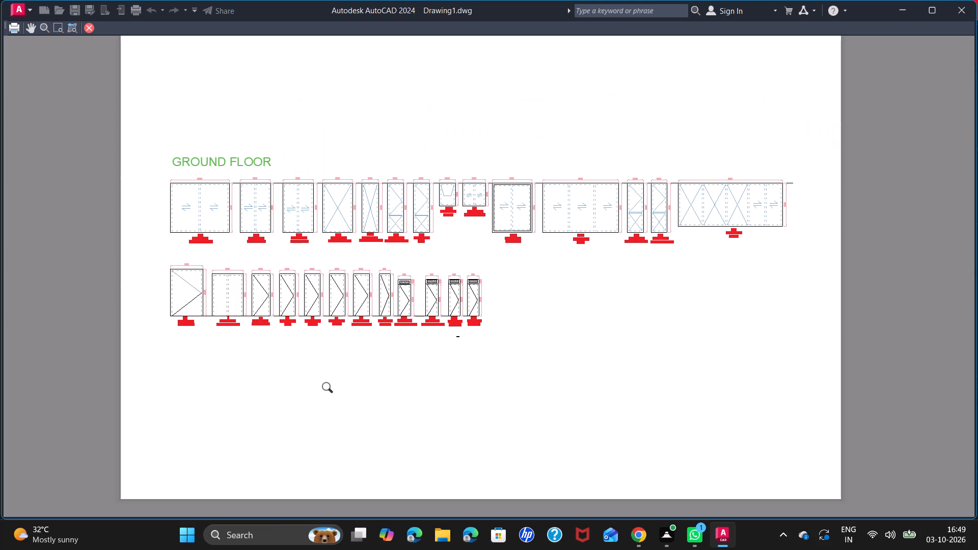
{"action": "scroll", "coordinate": [314, 339], "scroll_direction": "up", "scroll_amount": 4}
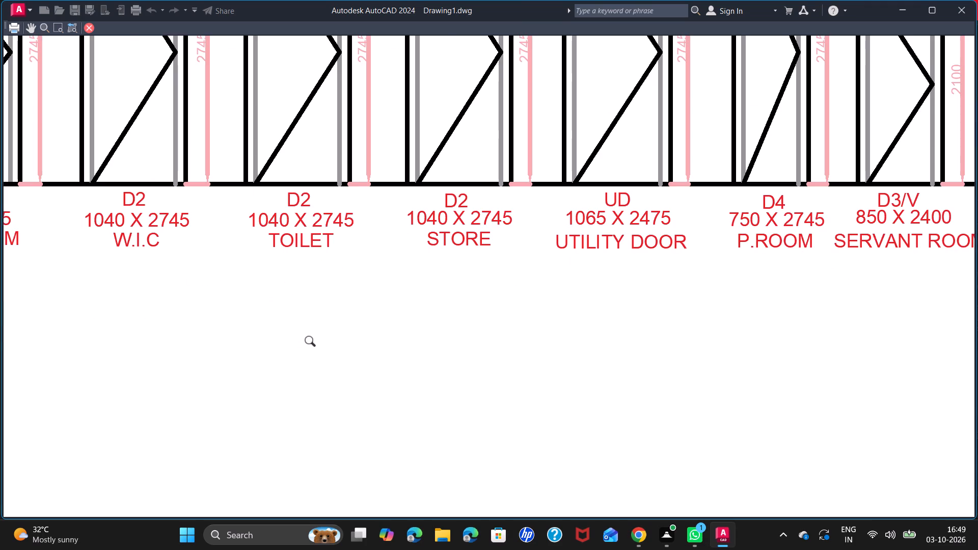
{"action": "scroll", "coordinate": [312, 355], "scroll_direction": "down", "scroll_amount": 5}
{"action": "scroll", "coordinate": [354, 391], "scroll_direction": "up", "scroll_amount": 1}
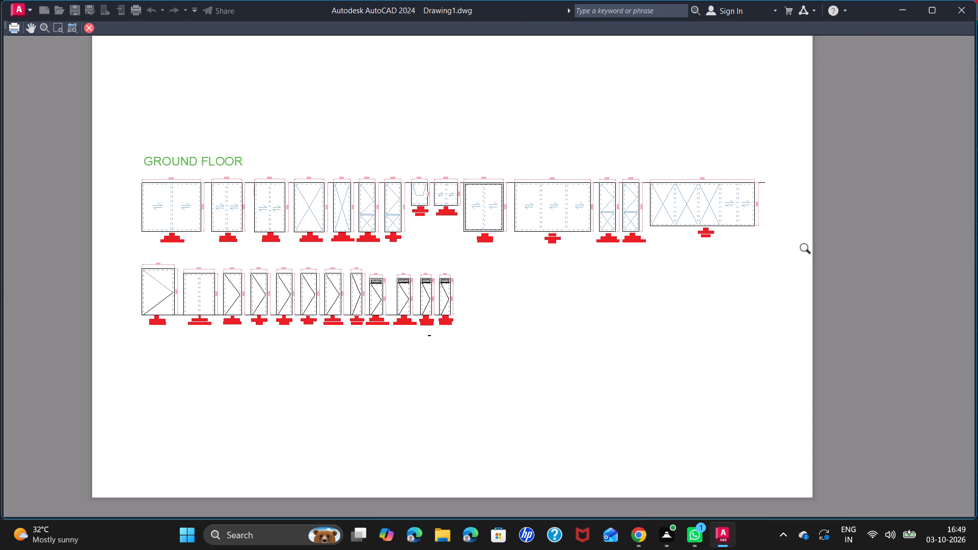
{"action": "left_click", "coordinate": [91, 30]}
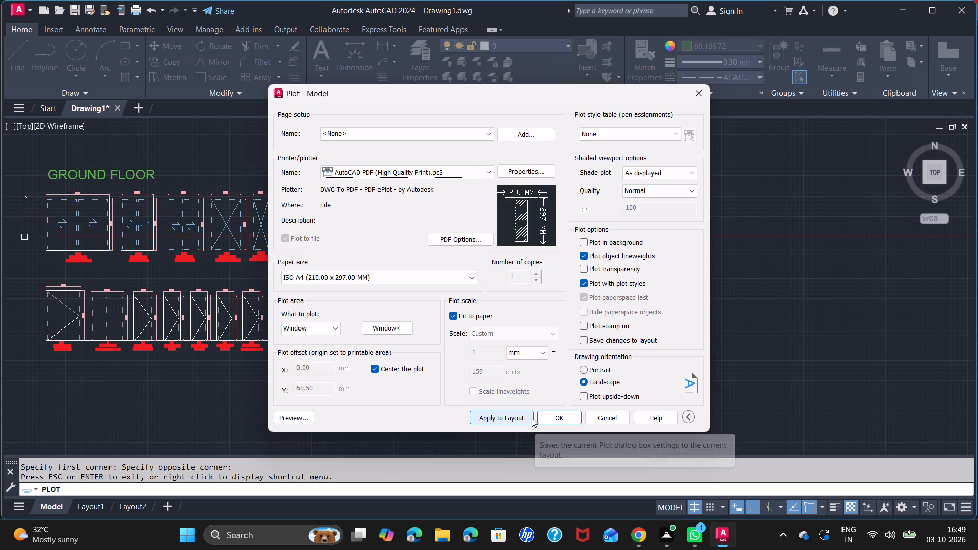
Plot the schedule to a PDF file named WINDOWS PDF, saved on the Desktop.
{"action": "left_click", "coordinate": [566, 419]}
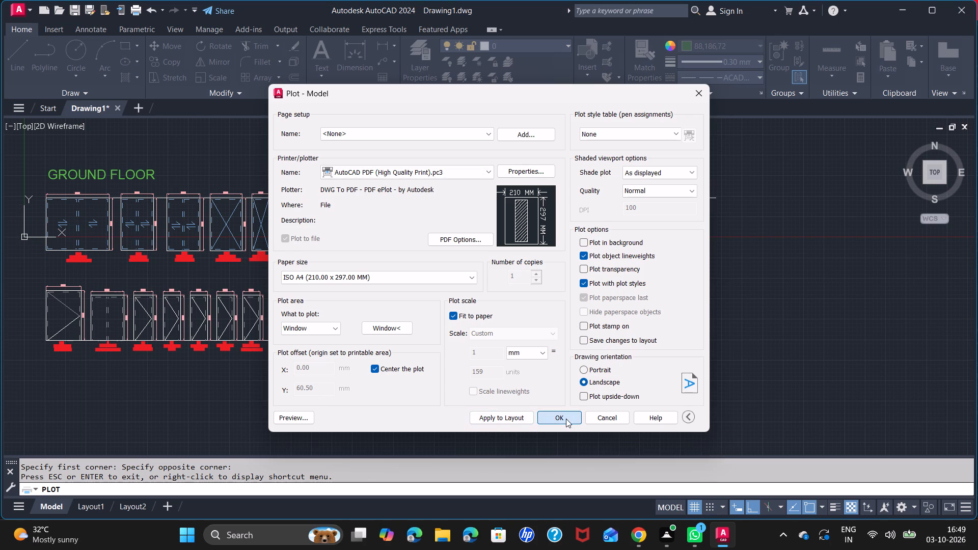
{"action": "left_click_drag", "start_coordinate": [479, 383], "coordinate": [456, 382]}
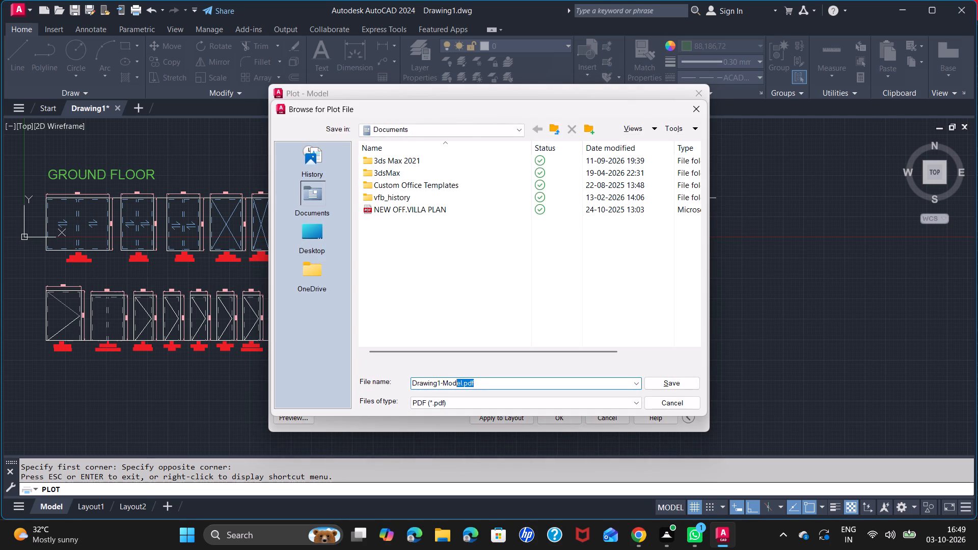
{"action": "left_click_drag", "start_coordinate": [456, 382], "coordinate": [373, 386]}
{"action": "key", "text": "BackSpace"}
{"action": "key", "text": "BackSpace"}
{"action": "type", "text": "WINDOW"}
{"action": "key", "text": "space"}
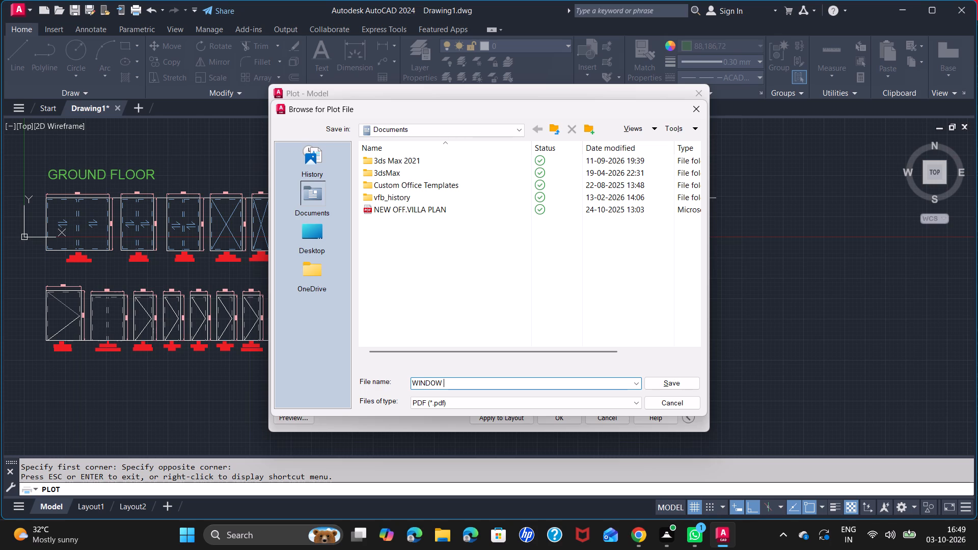
{"action": "key", "text": "p"}
{"action": "key", "text": "BackSpace"}
{"action": "key", "text": "BackSpace"}
{"action": "type", "text": "S PDF"}
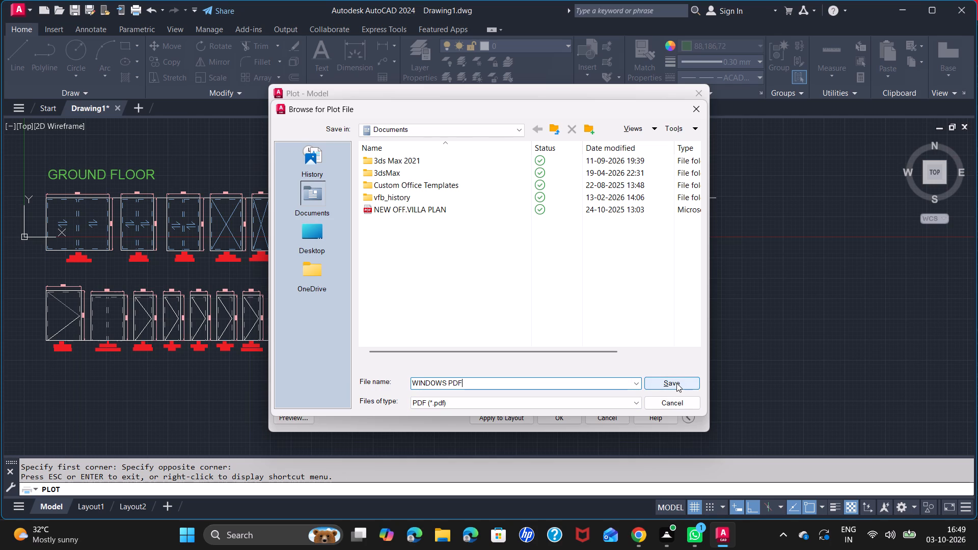
{"action": "left_click", "coordinate": [311, 234]}
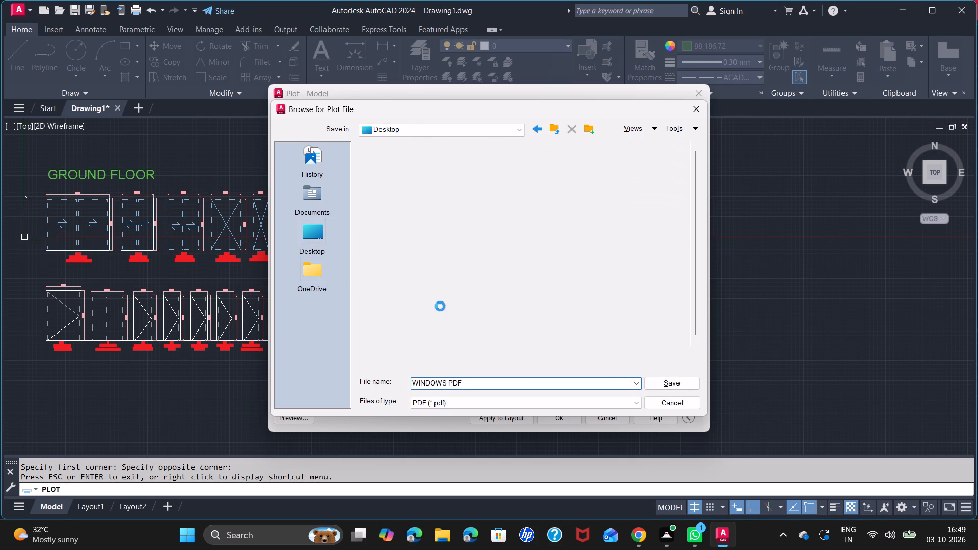
{"action": "left_click", "coordinate": [681, 387]}
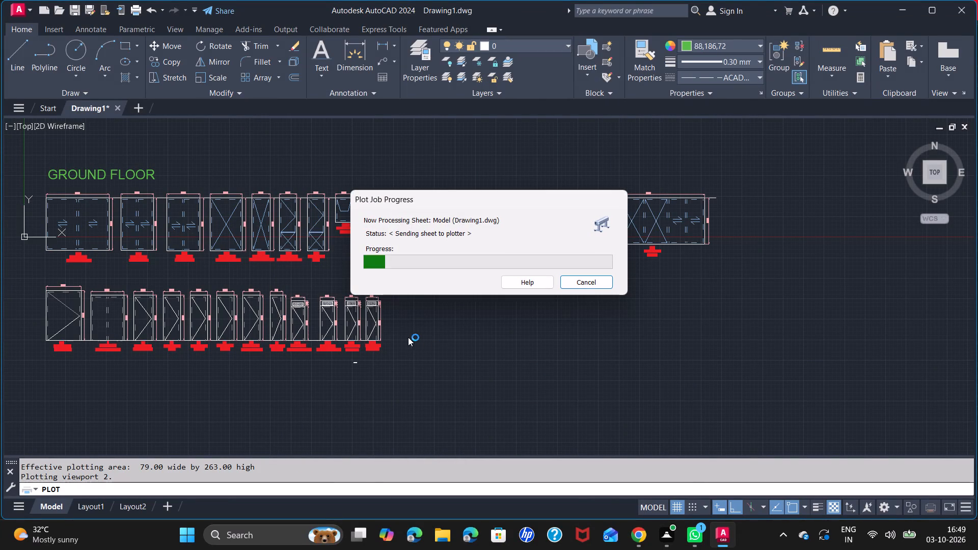